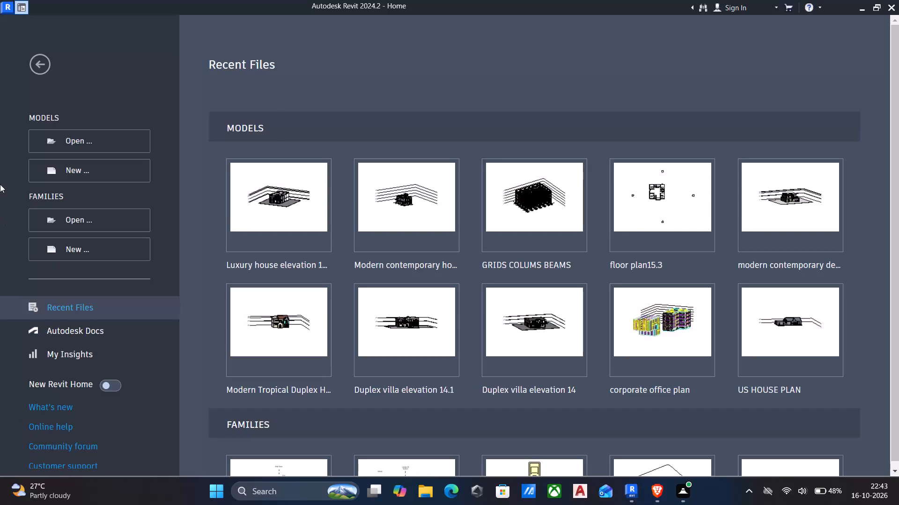
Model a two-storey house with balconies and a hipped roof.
Create a new project from the default template.
click(81, 170)
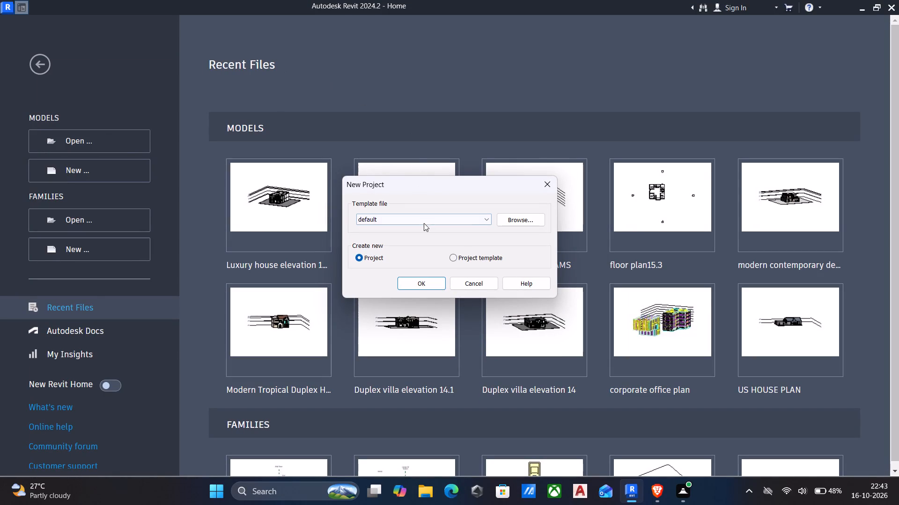
click(412, 284)
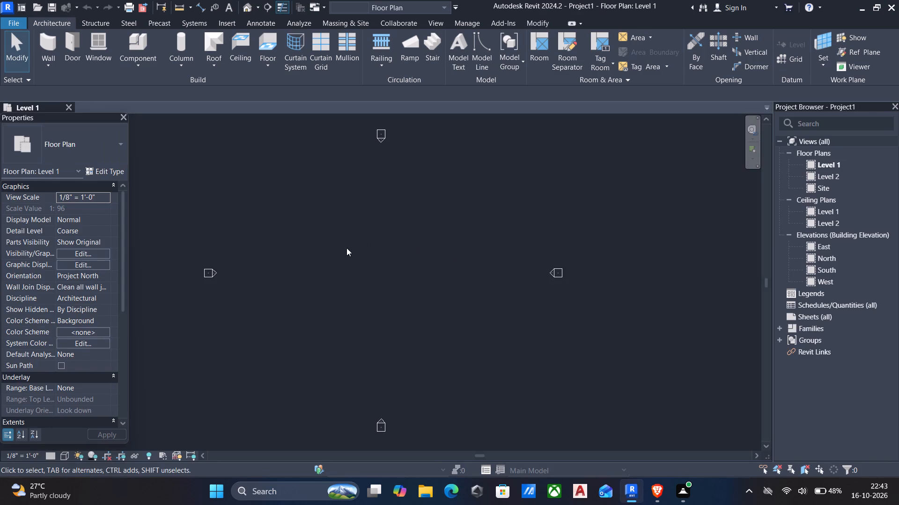
Set the project's length units to meters with 2 decimal places and the unit symbol m.
text(un)
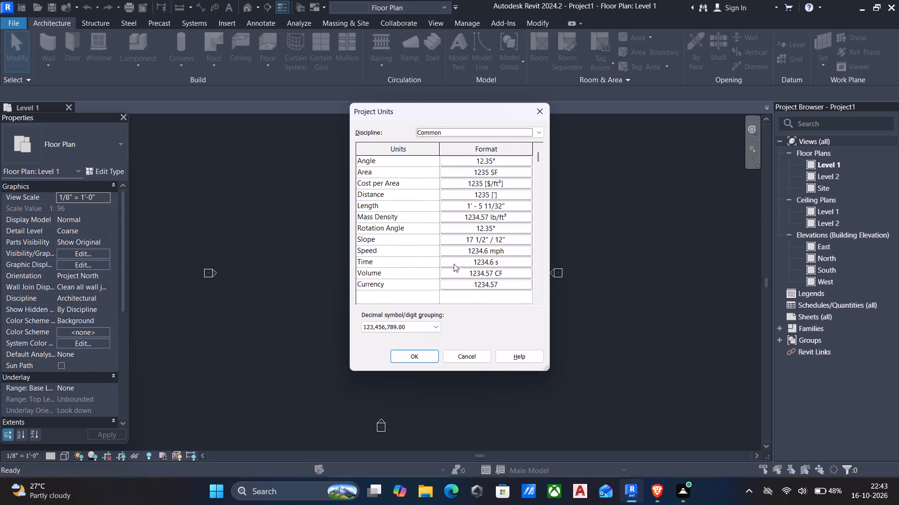
click(514, 206)
click(462, 181)
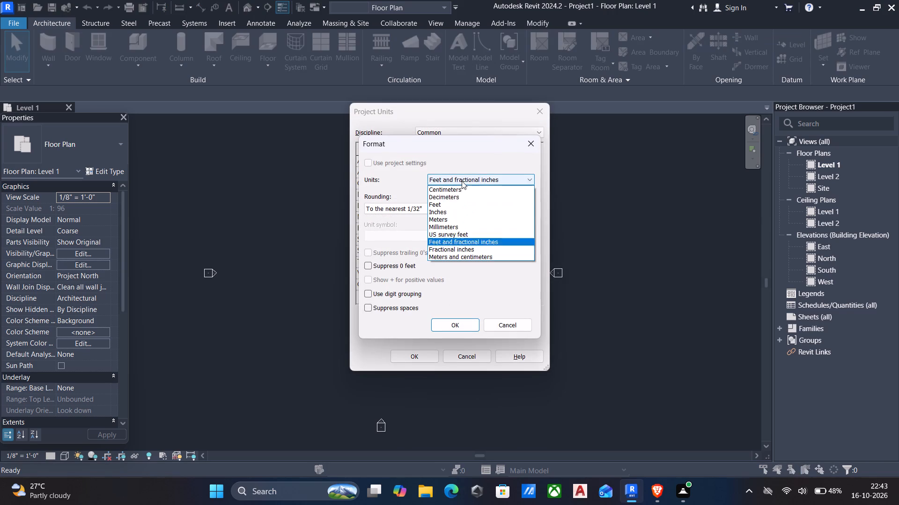
click(439, 221)
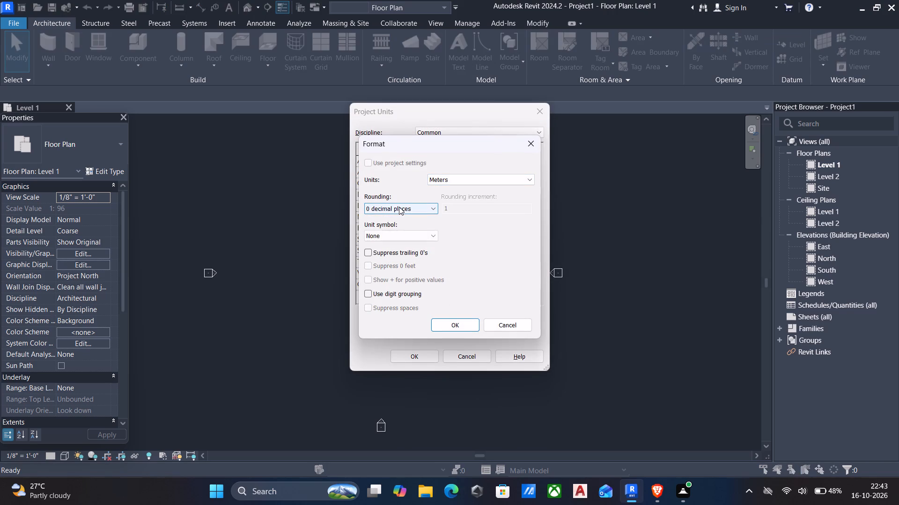
click(399, 207)
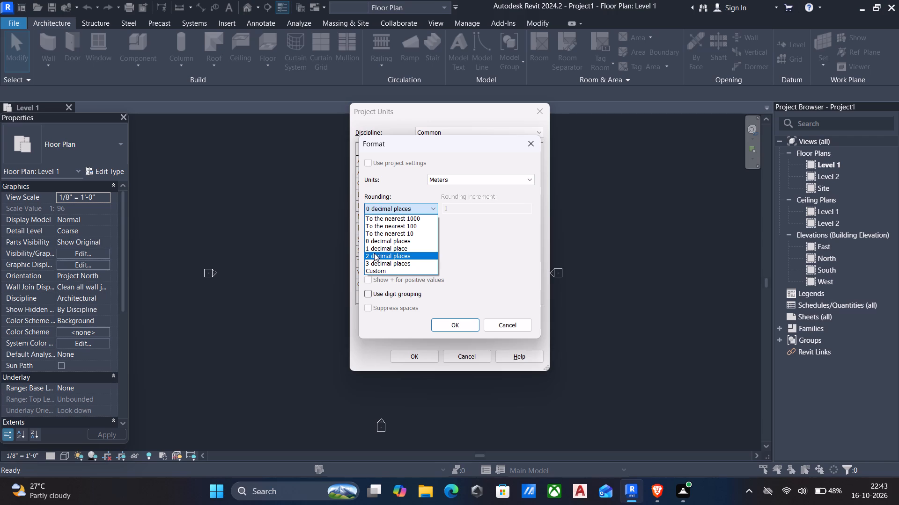
click(374, 253)
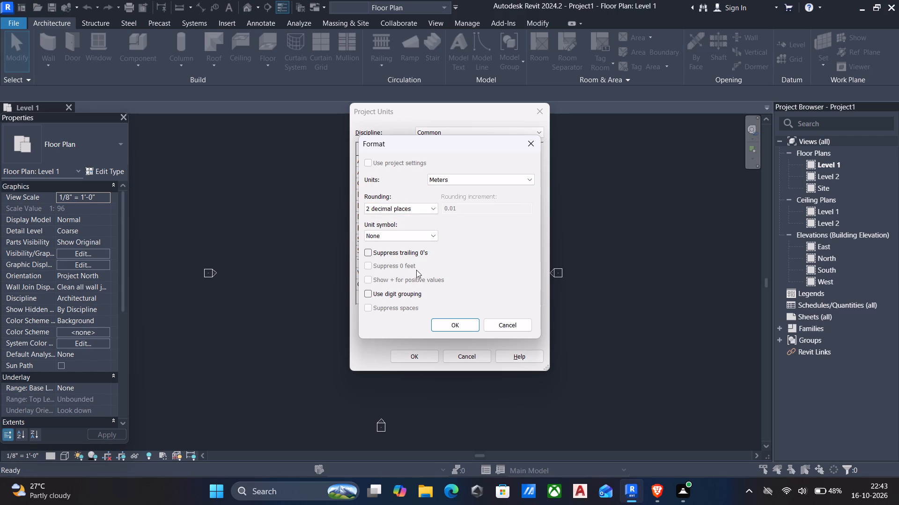
click(391, 236)
click(380, 256)
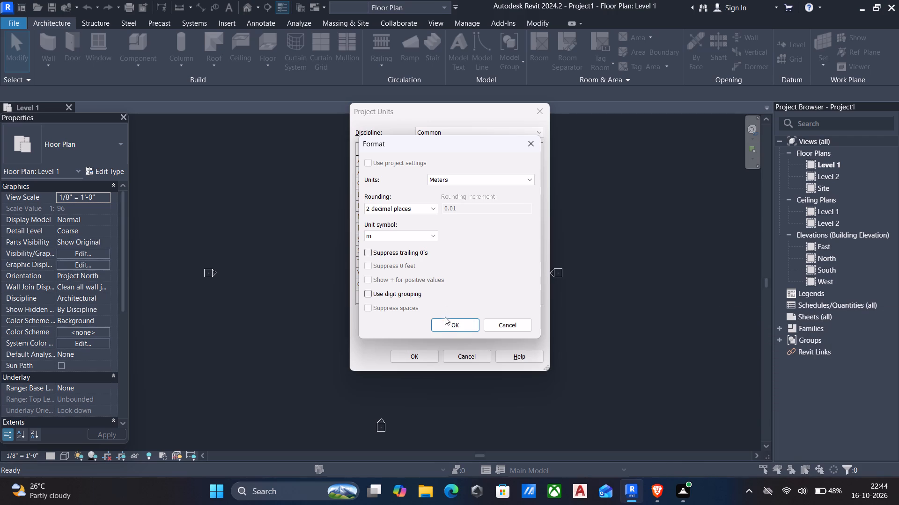
click(445, 322)
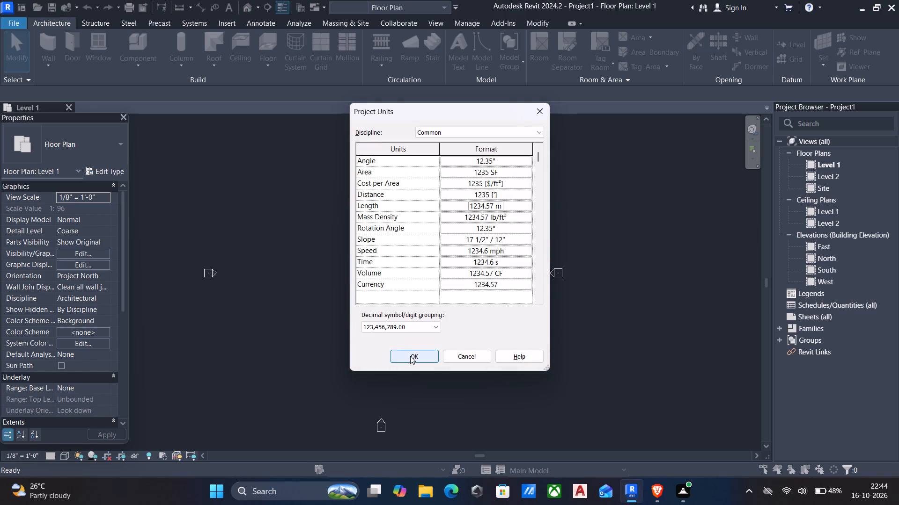
click(410, 356)
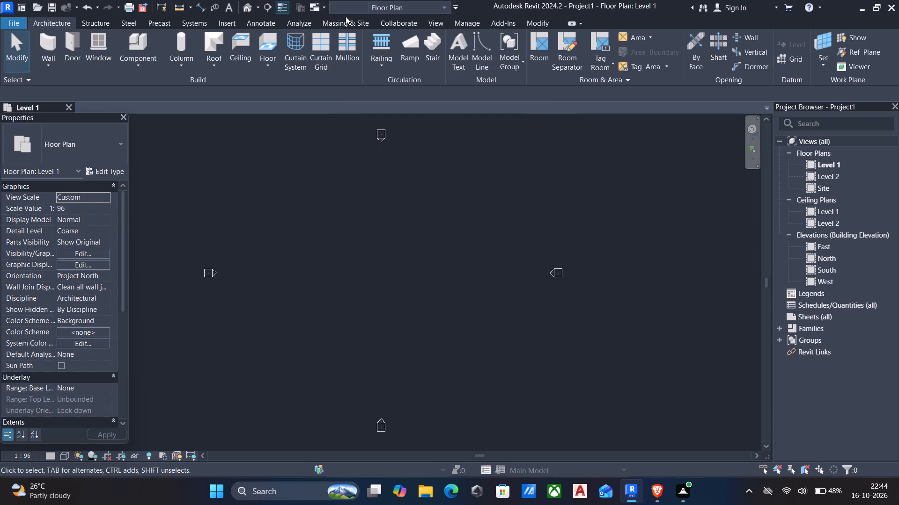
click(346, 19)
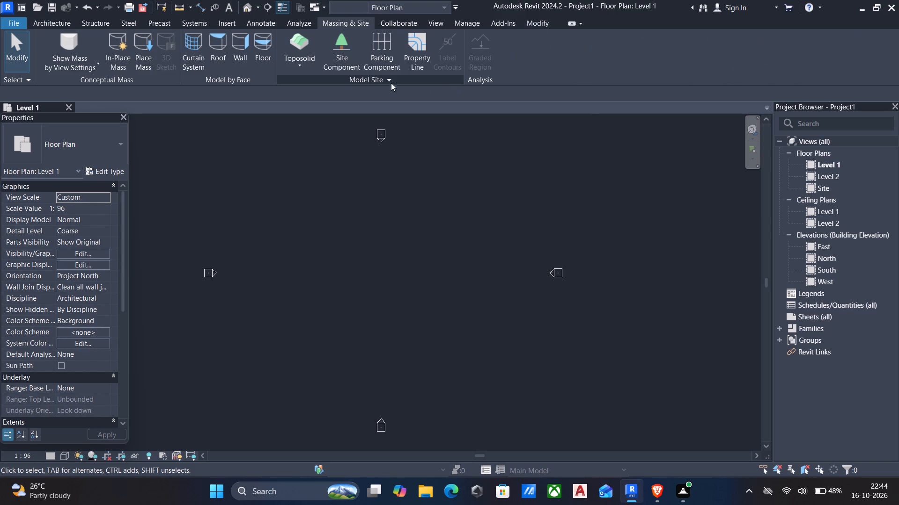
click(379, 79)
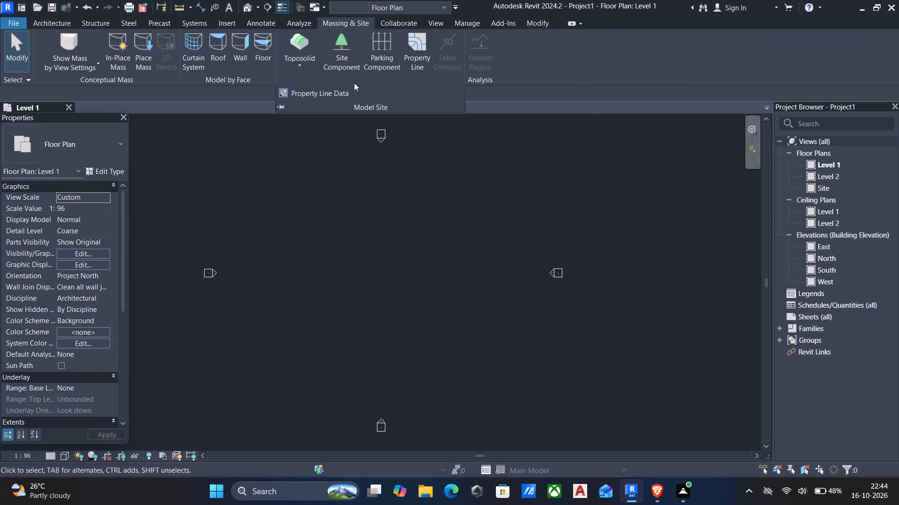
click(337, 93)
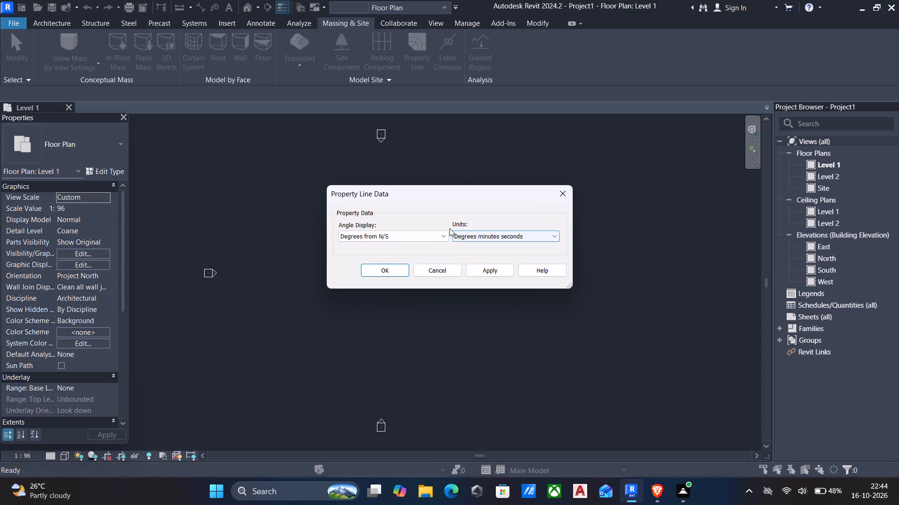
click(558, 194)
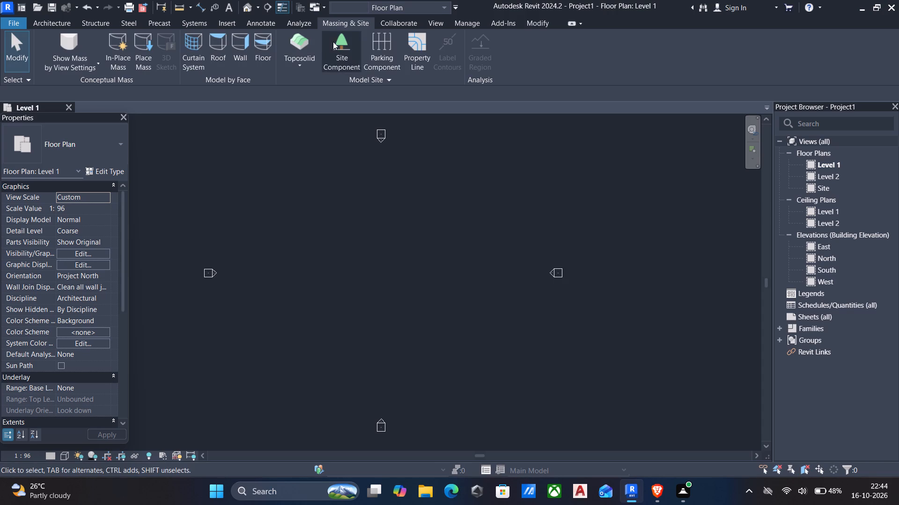
Start a property line by sketching and draw a rectangle about 18 m wide by 14 m high between the elevation markers.
click(418, 51)
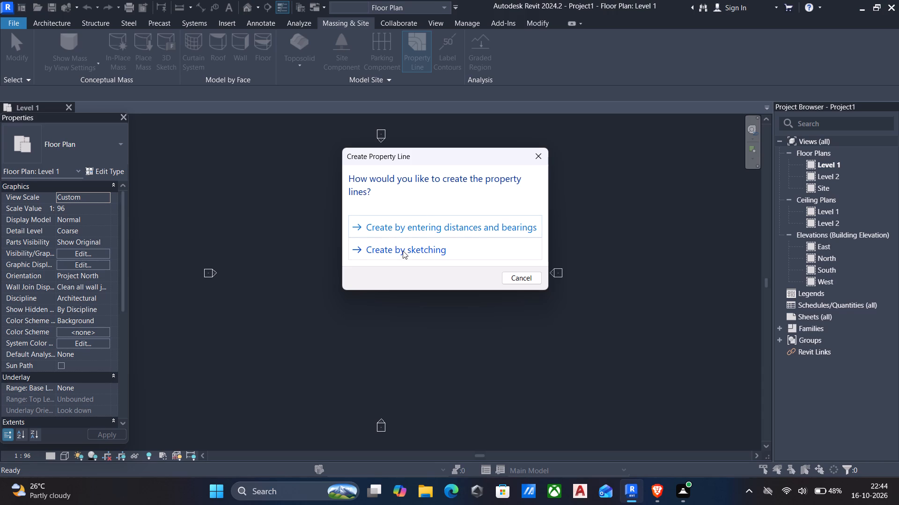
click(403, 251)
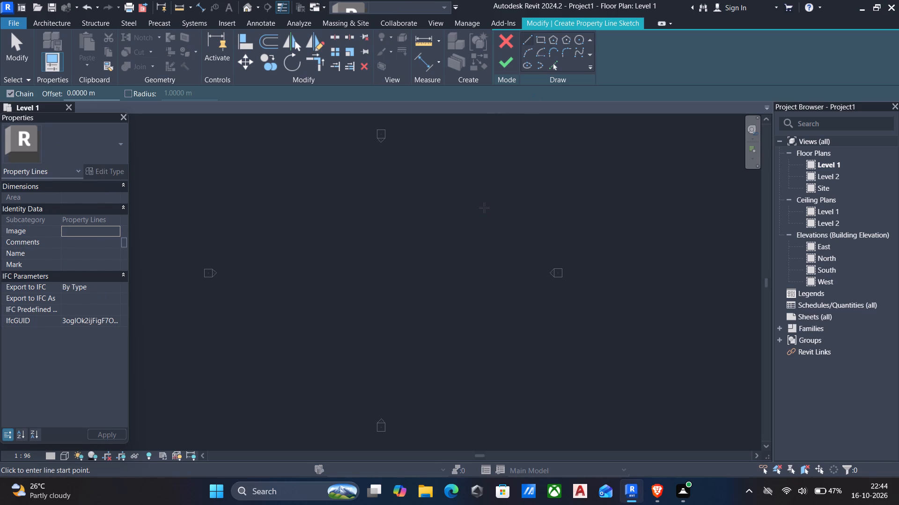
click(537, 37)
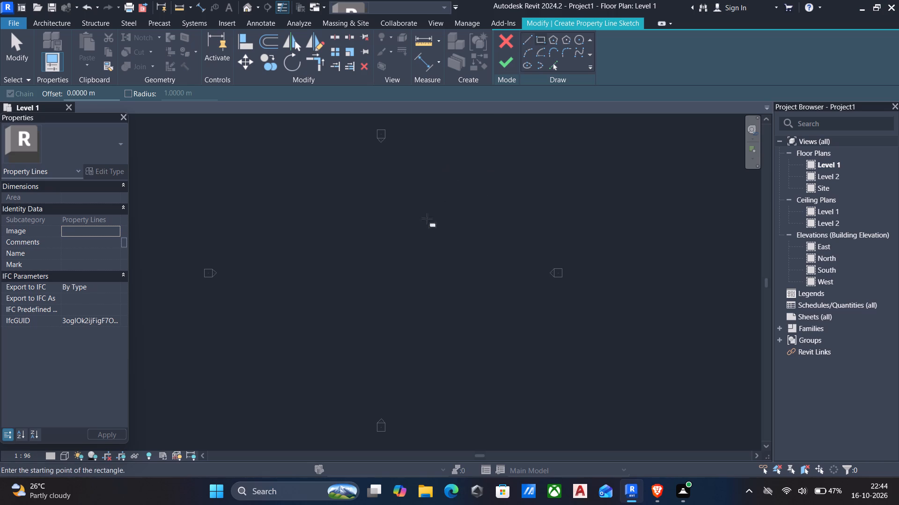
click(339, 220)
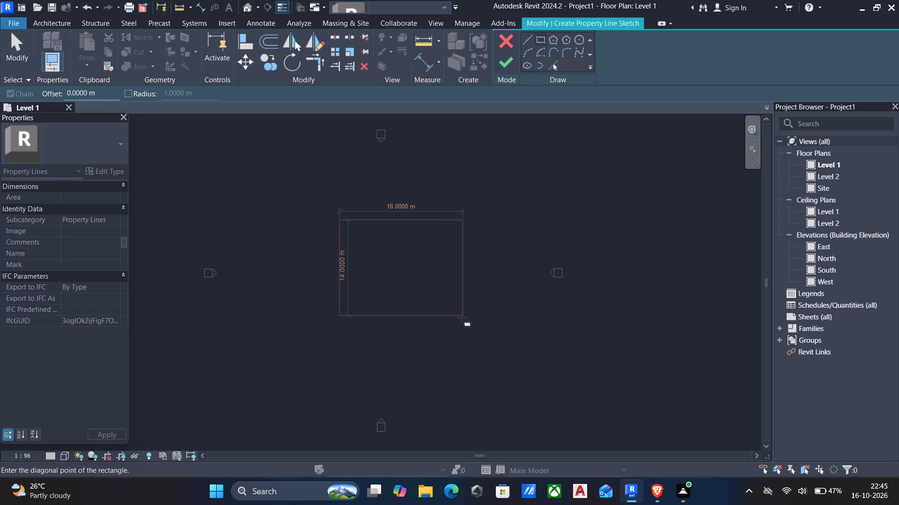
click(462, 317)
key(Escape)
key(Escape)
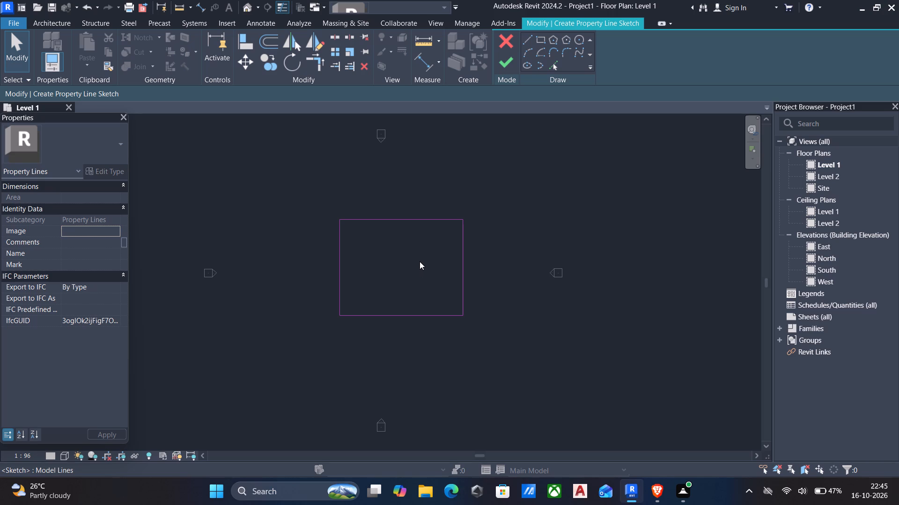
Resize the property line rectangle to 12 m wide and 18 m high, and finish the sketch.
click(460, 264)
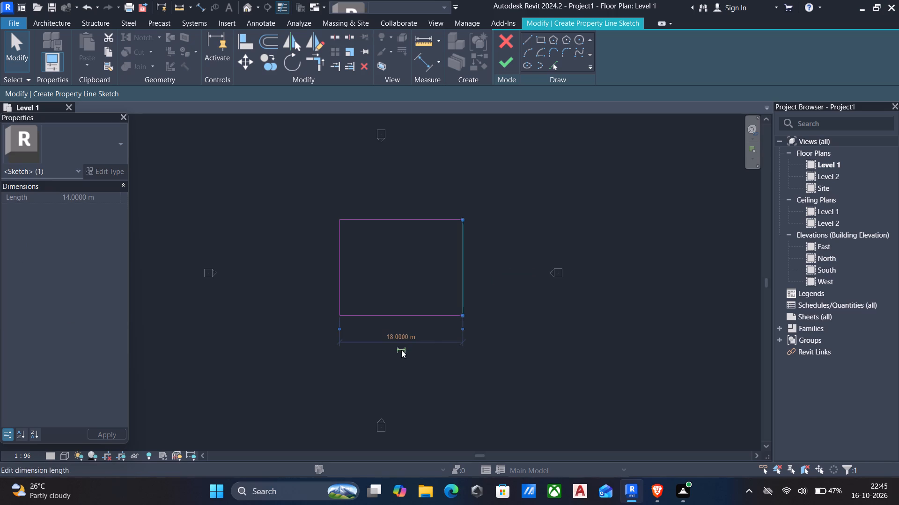
scroll(385, 354, up, 4)
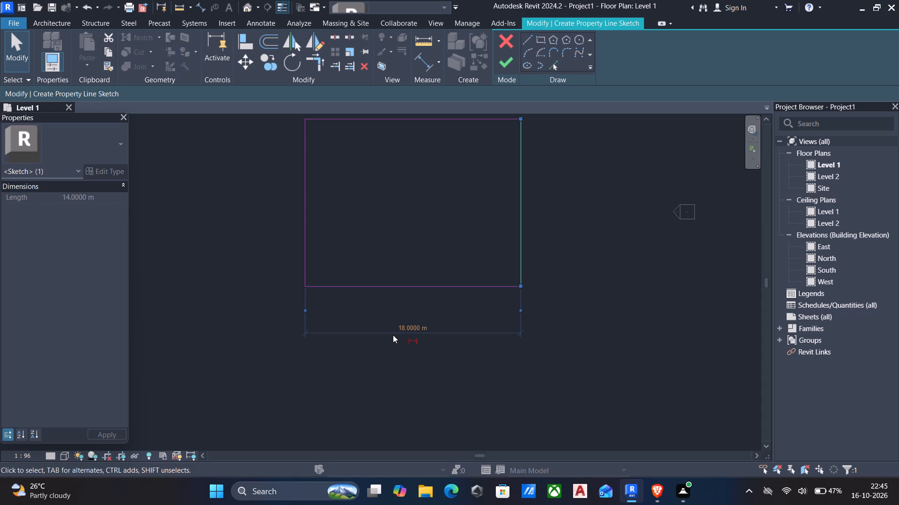
click(406, 326)
text(12)
key(Return)
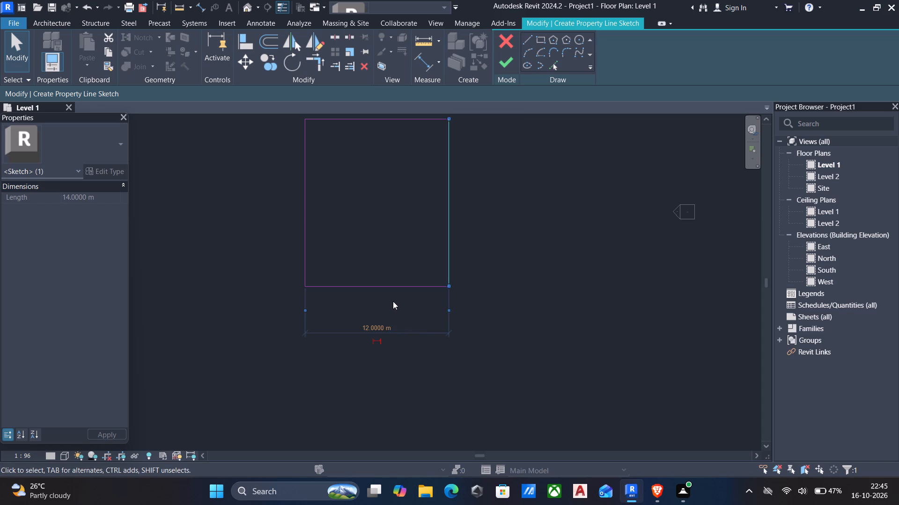
click(383, 284)
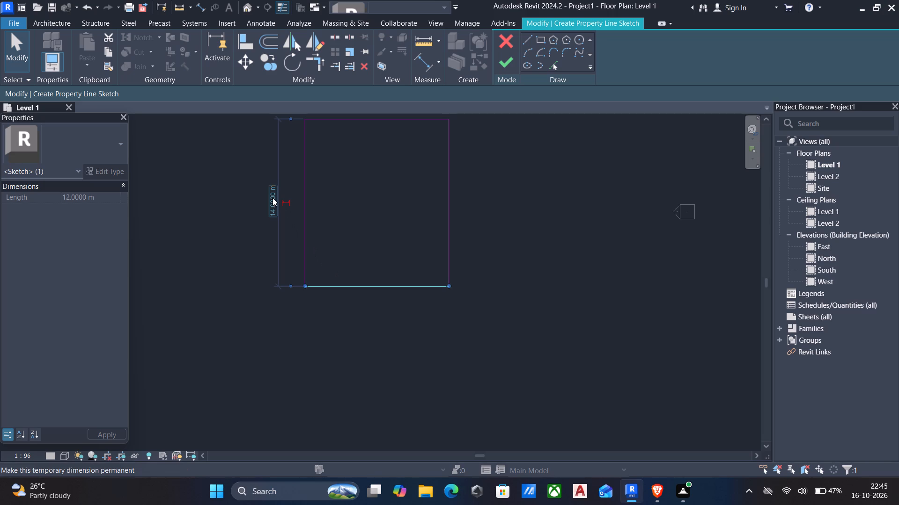
click(271, 198)
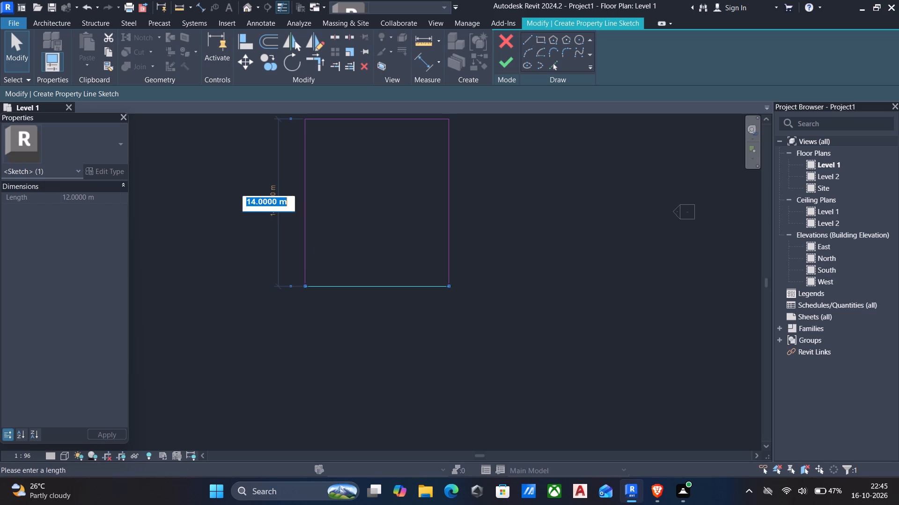
text(18')
key(BackSpace)
key(Return)
scroll(489, 316, down, 3)
middle_drag(492, 322, 520, 315)
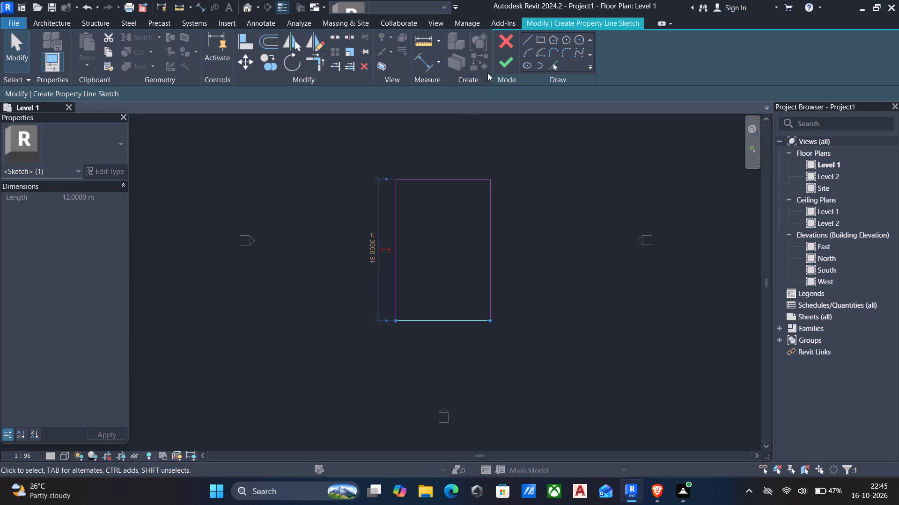
click(506, 67)
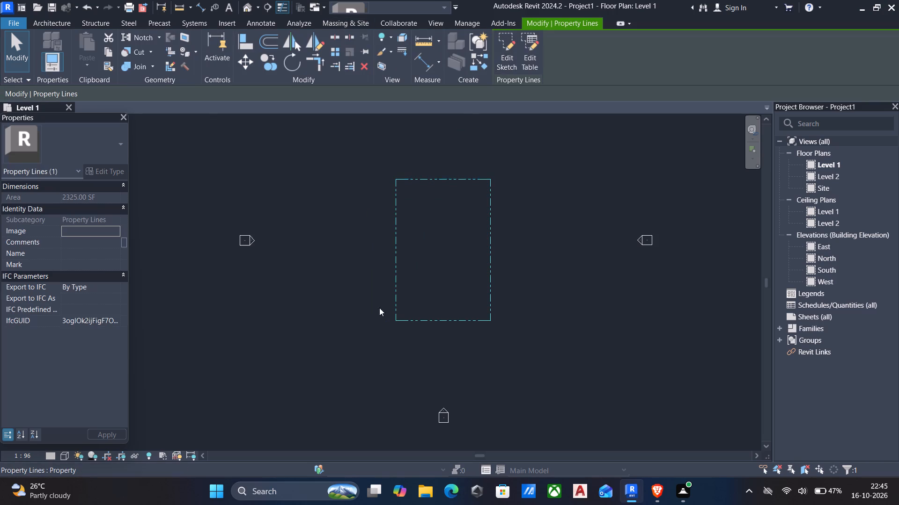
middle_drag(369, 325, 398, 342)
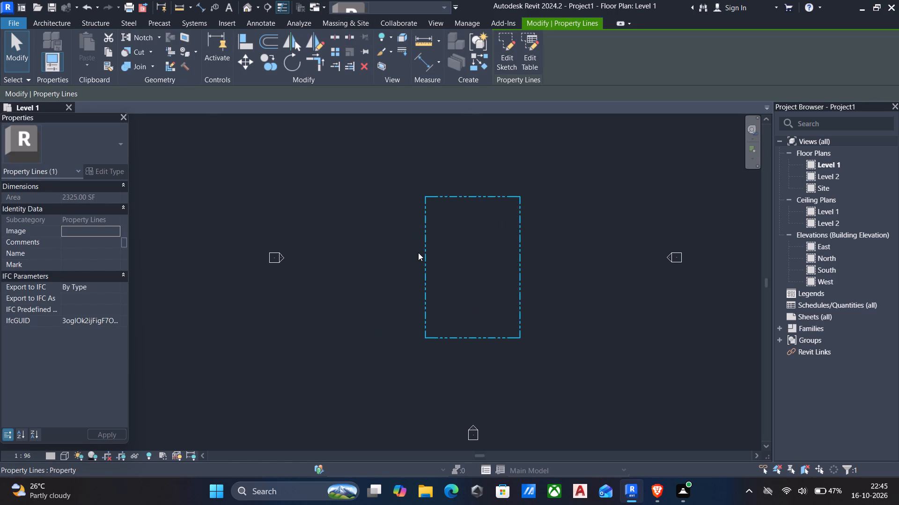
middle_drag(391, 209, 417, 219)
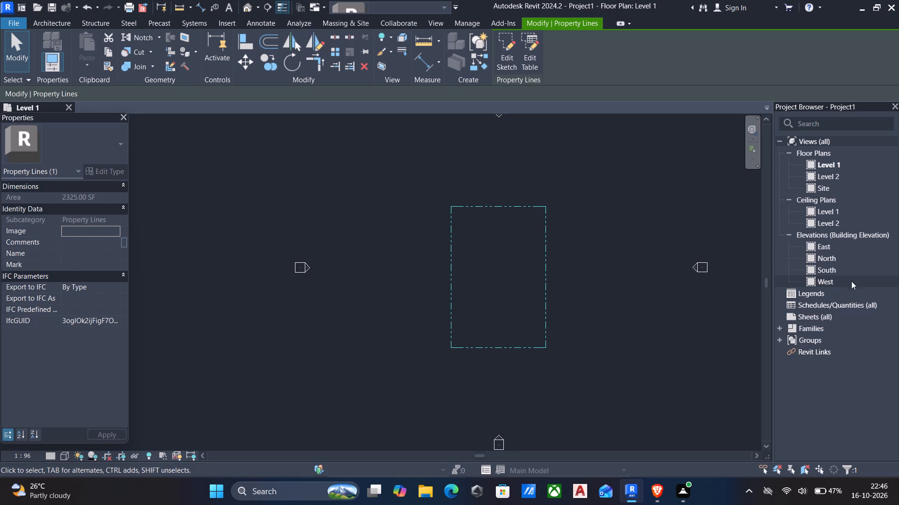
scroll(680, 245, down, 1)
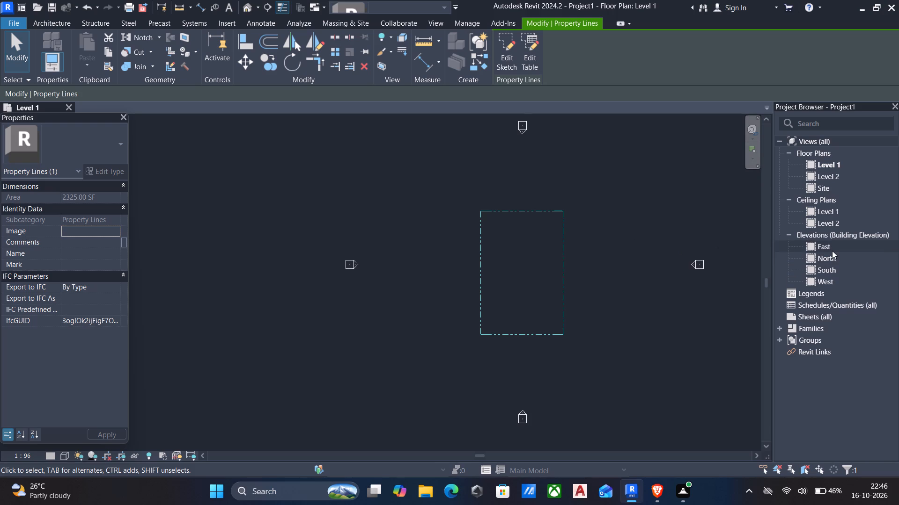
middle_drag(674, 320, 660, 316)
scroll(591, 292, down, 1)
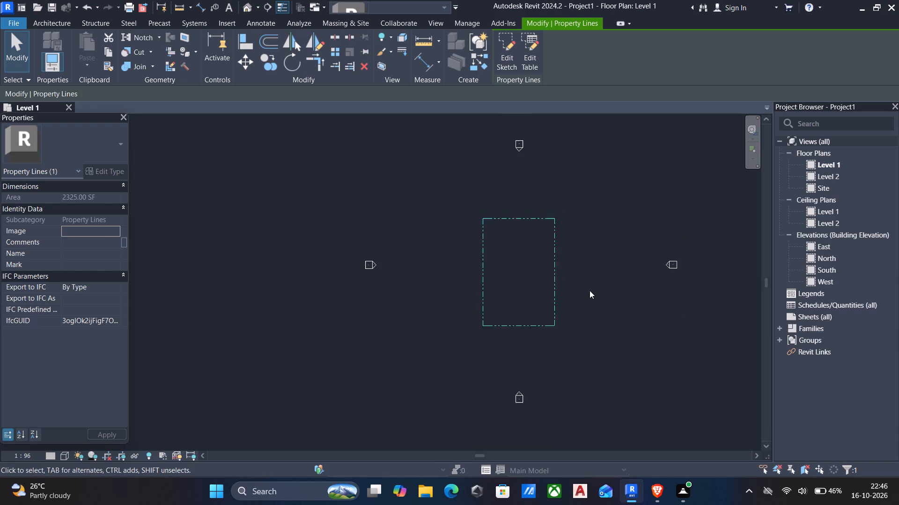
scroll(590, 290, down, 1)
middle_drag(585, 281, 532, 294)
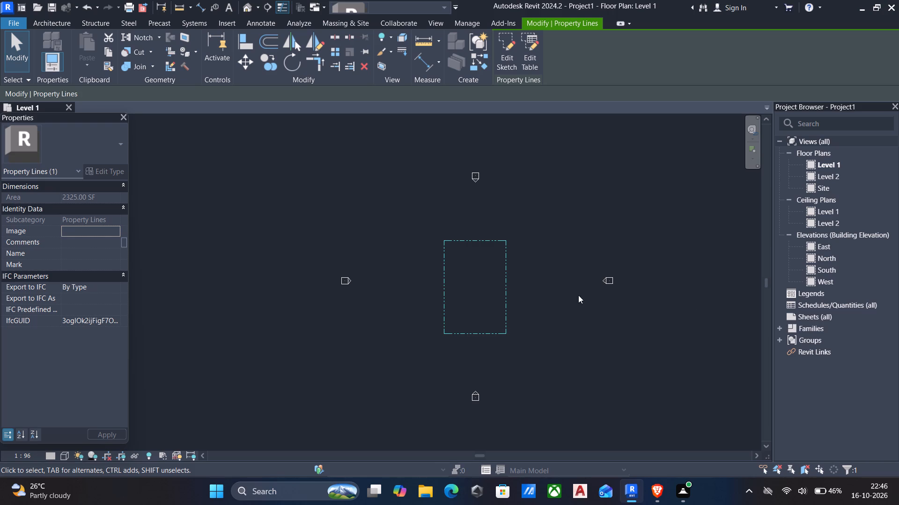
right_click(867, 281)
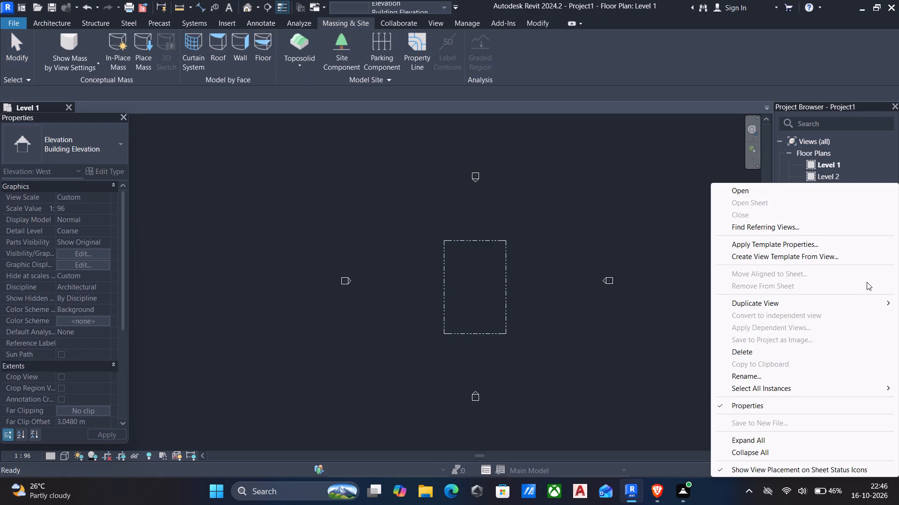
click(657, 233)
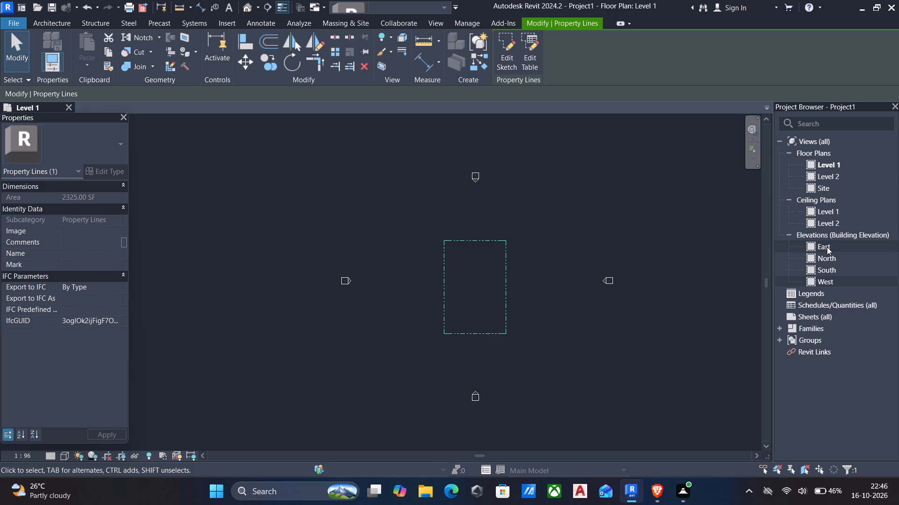
Open the East elevation view to work on the building levels.
double_click(827, 247)
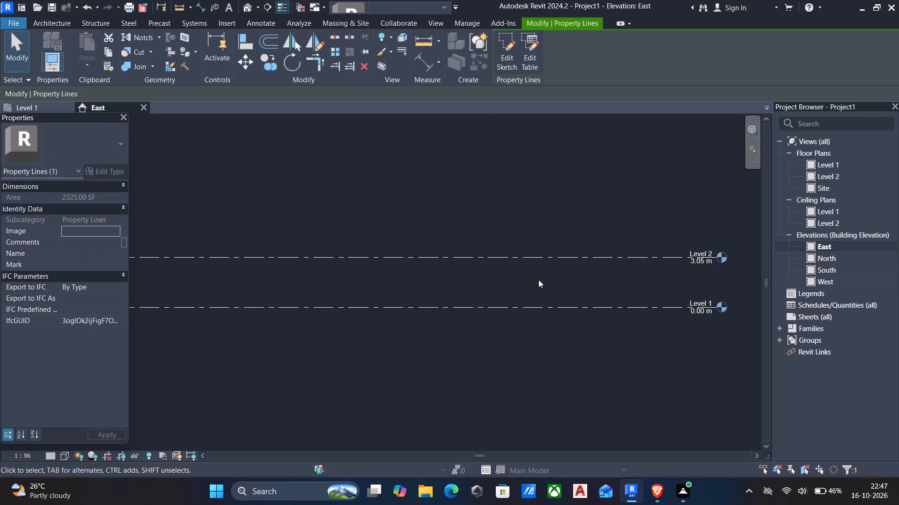
middle_drag(538, 280, 554, 271)
middle_drag(508, 302, 517, 299)
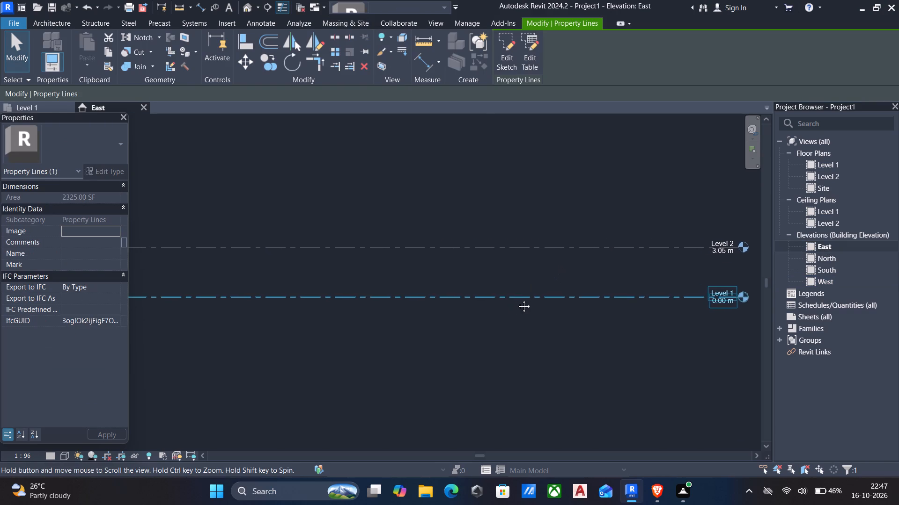
middle_drag(517, 299, 561, 289)
scroll(561, 289, down, 1)
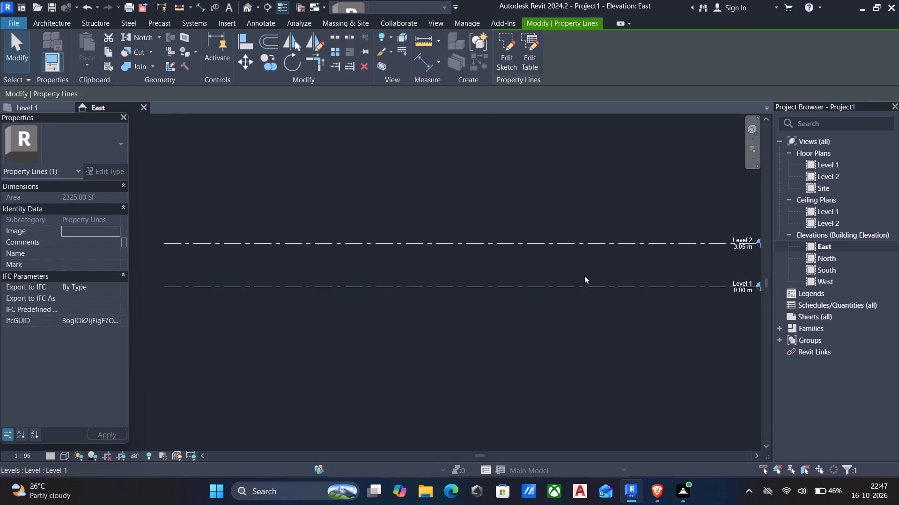
middle_drag(584, 275, 533, 275)
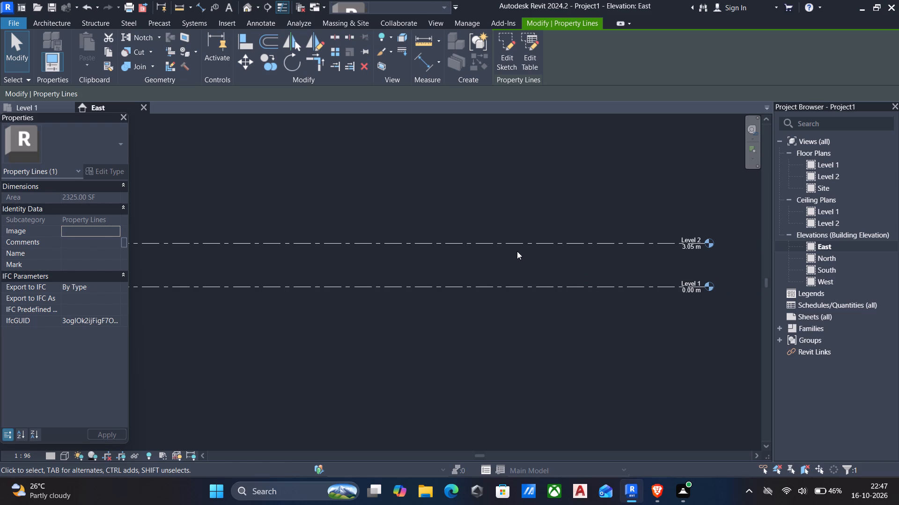
middle_drag(514, 245, 564, 241)
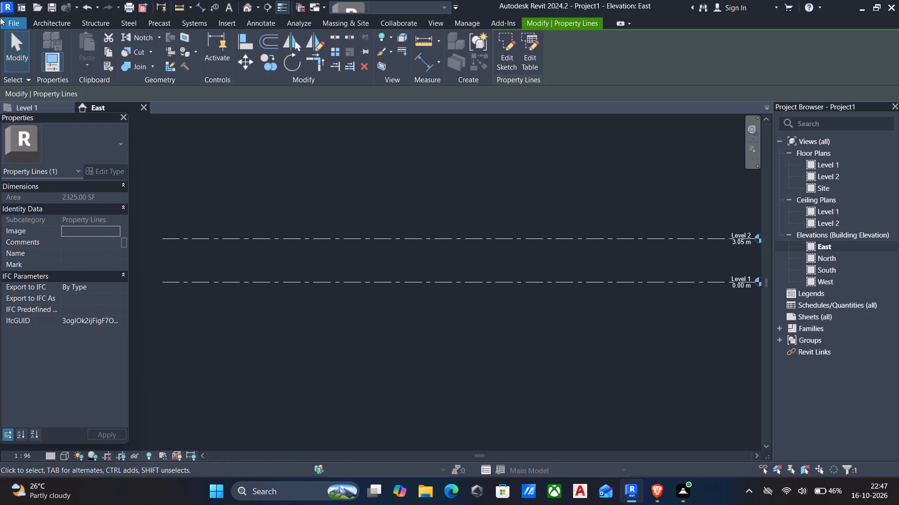
Add a new level 1.6 m below Level 1, drawn along its full length using an offset.
click(44, 23)
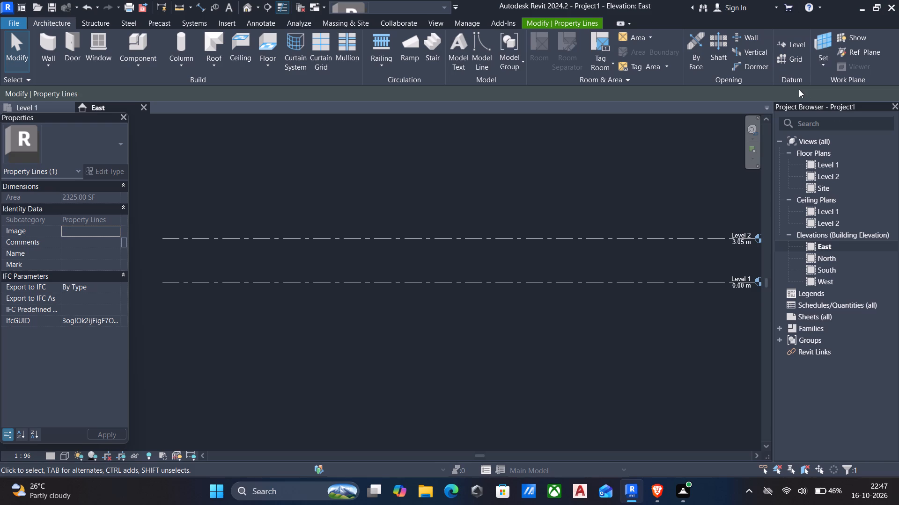
click(789, 84)
click(787, 81)
click(597, 241)
text(ll)
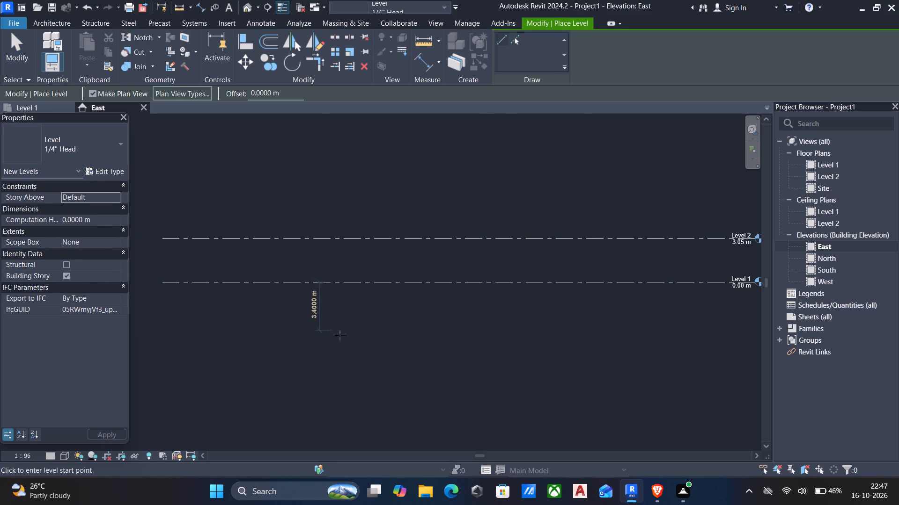
middle_drag(340, 338, 344, 303)
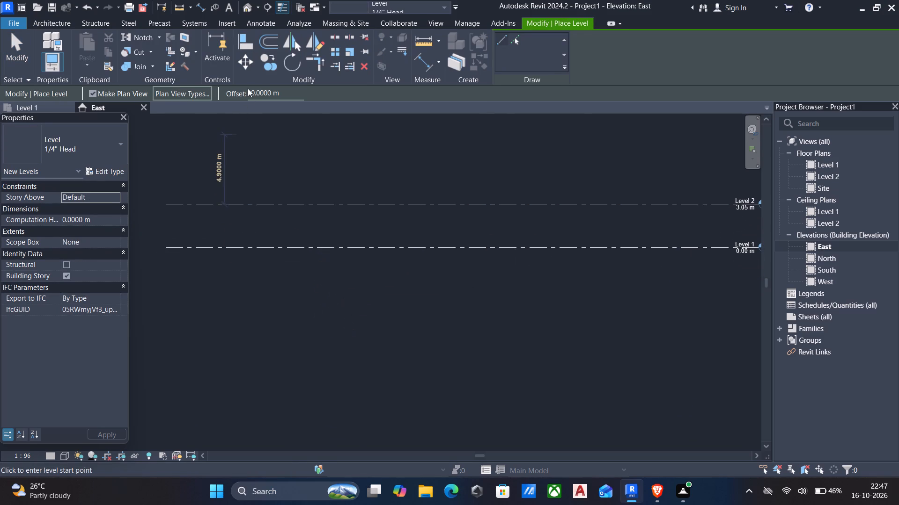
drag(285, 92, 192, 88)
text(1.6)
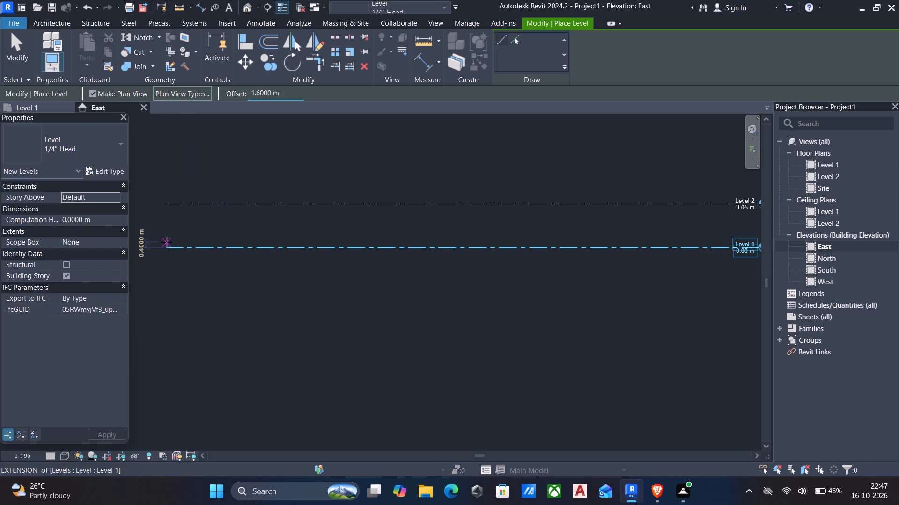
click(166, 245)
key(space)
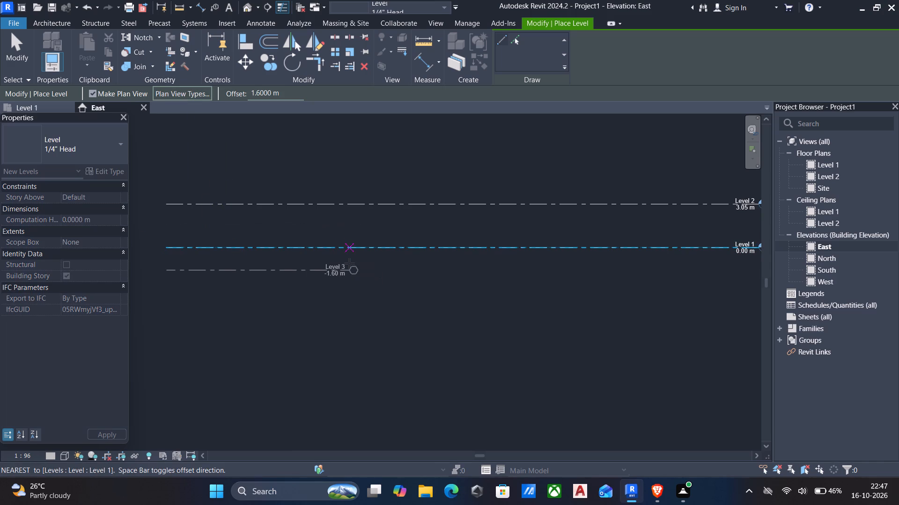
middle_drag(422, 274, 360, 284)
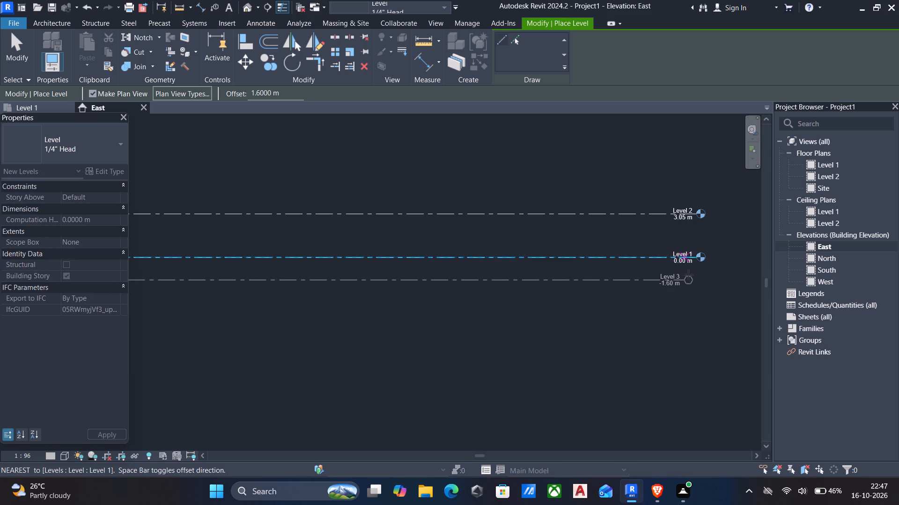
click(700, 278)
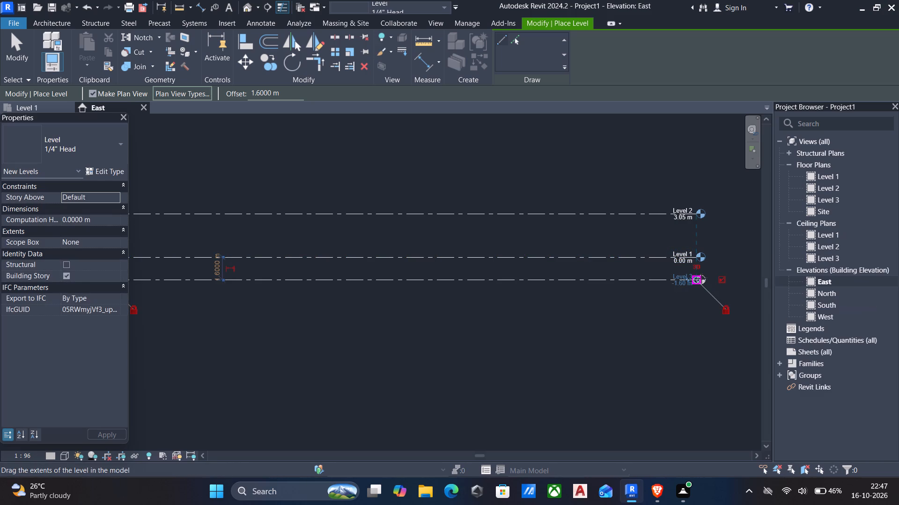
key(Escape)
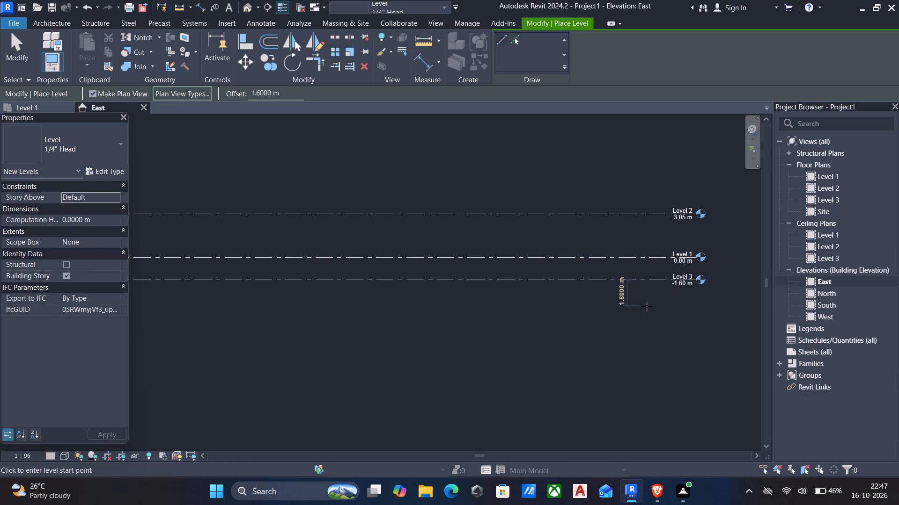
scroll(641, 313, down, 4)
middle_drag(549, 331, 598, 332)
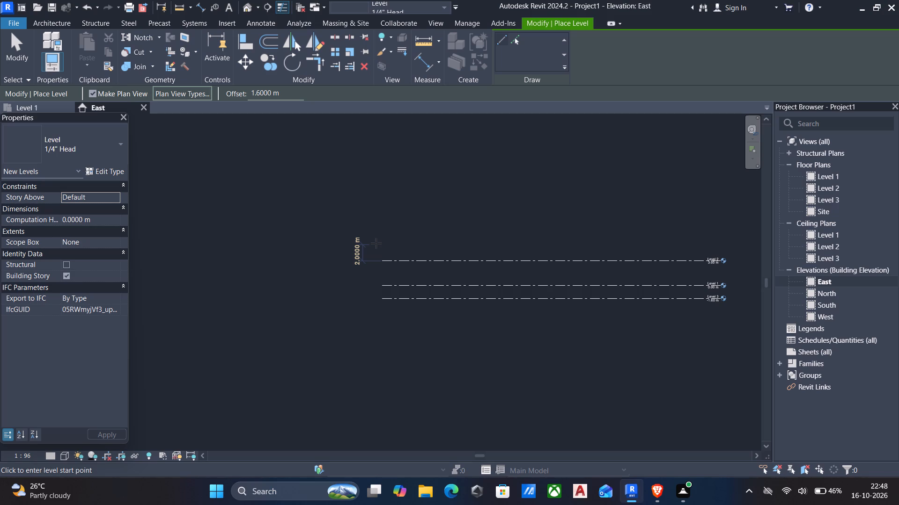
key(Escape)
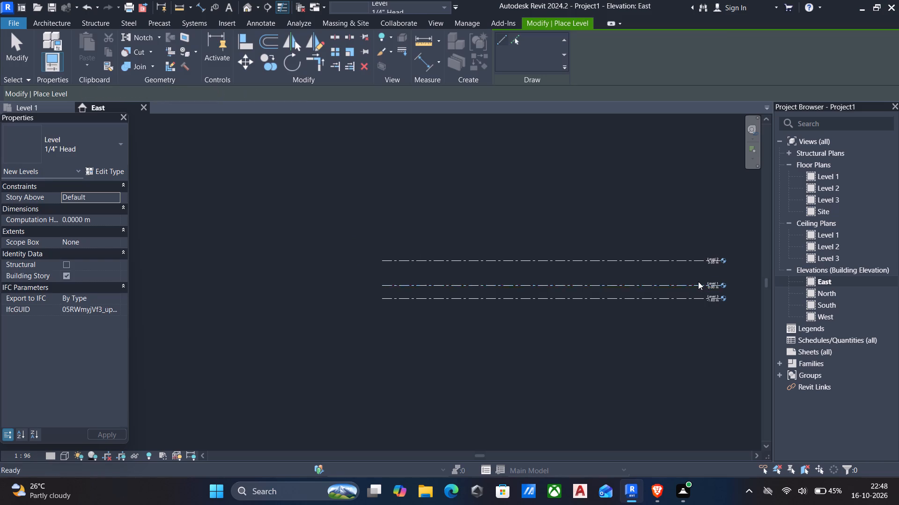
Set the height of Level 2 above Level 1 to 4 m.
scroll(686, 255, up, 4)
click(669, 267)
scroll(707, 271, up, 4)
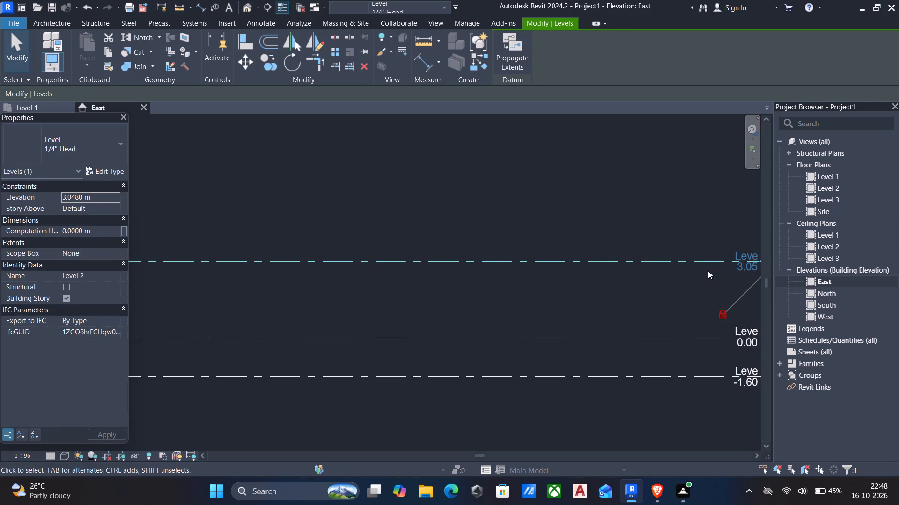
scroll(466, 266, down, 4)
click(157, 285)
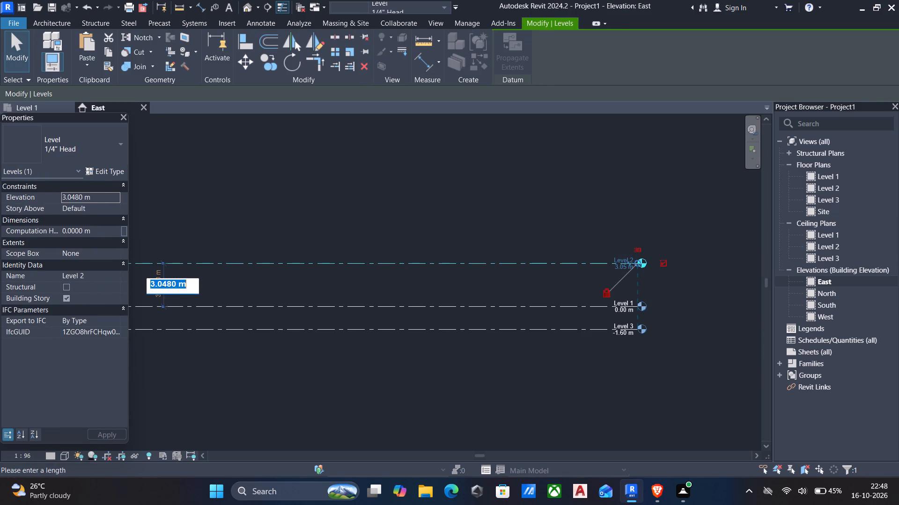
key(4)
key(Return)
scroll(281, 313, down, 4)
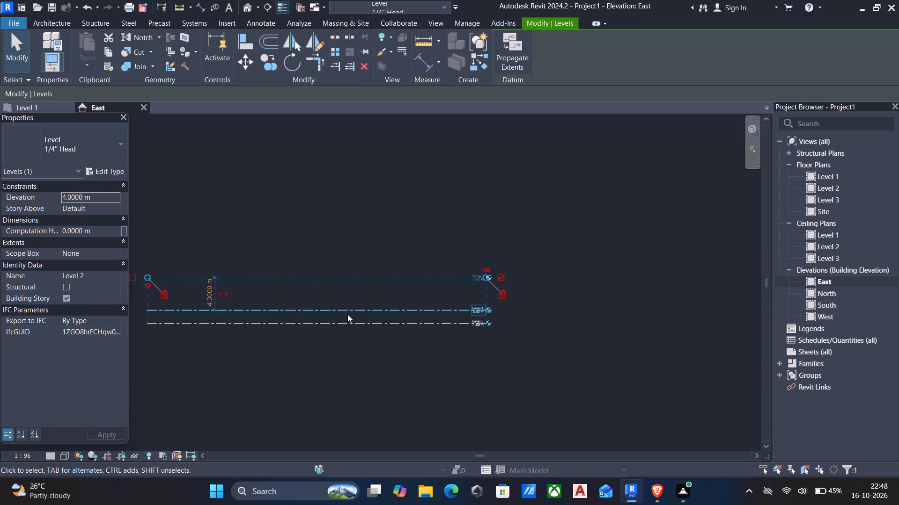
middle_drag(389, 318, 400, 319)
middle_click(404, 319)
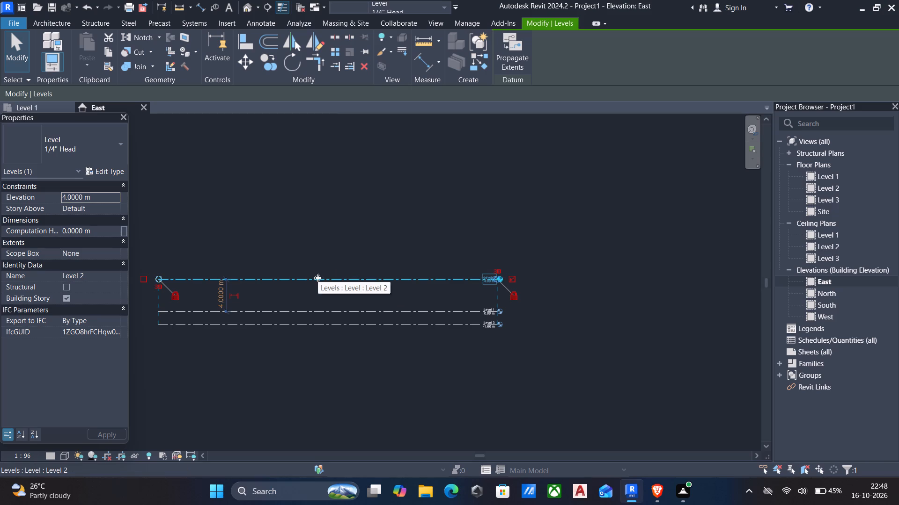
key(Escape)
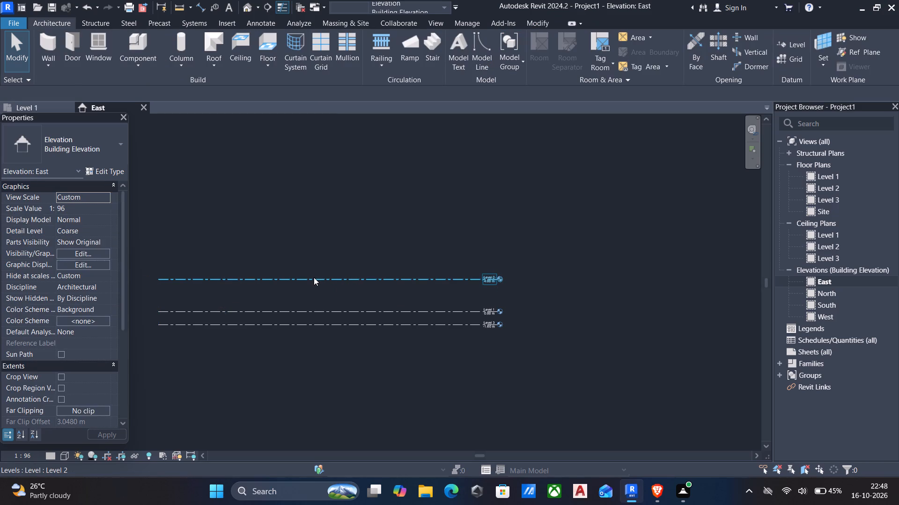
Add a new level 2.5 m above Level 2, drawn along its full length using an offset.
click(314, 277)
text(ll)
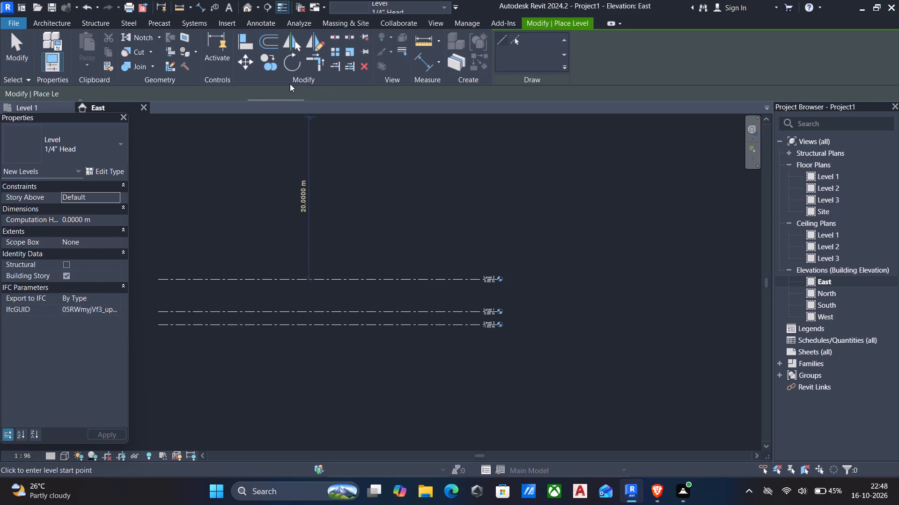
drag(288, 90, 0, 60)
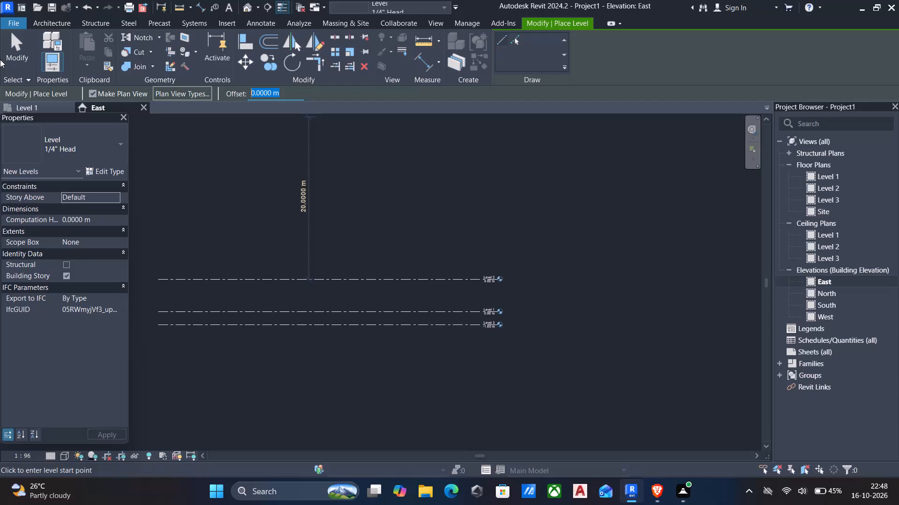
text(2.5)
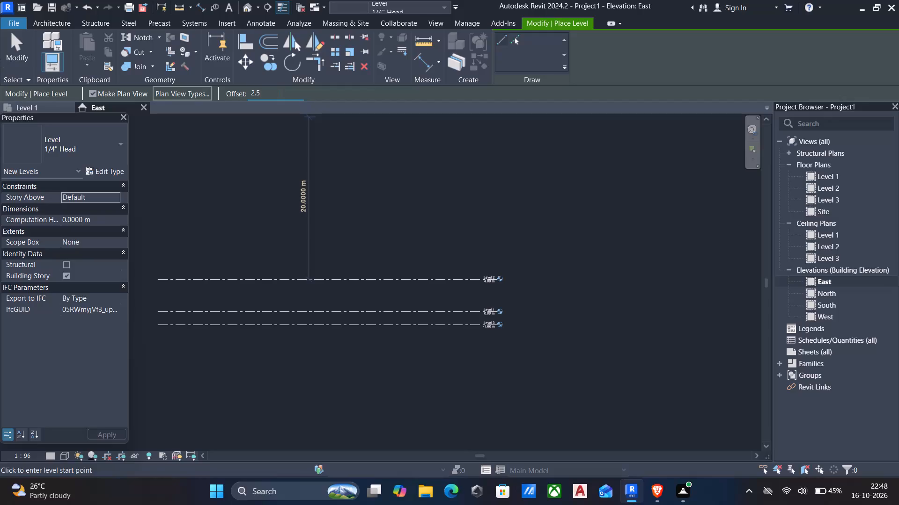
click(162, 278)
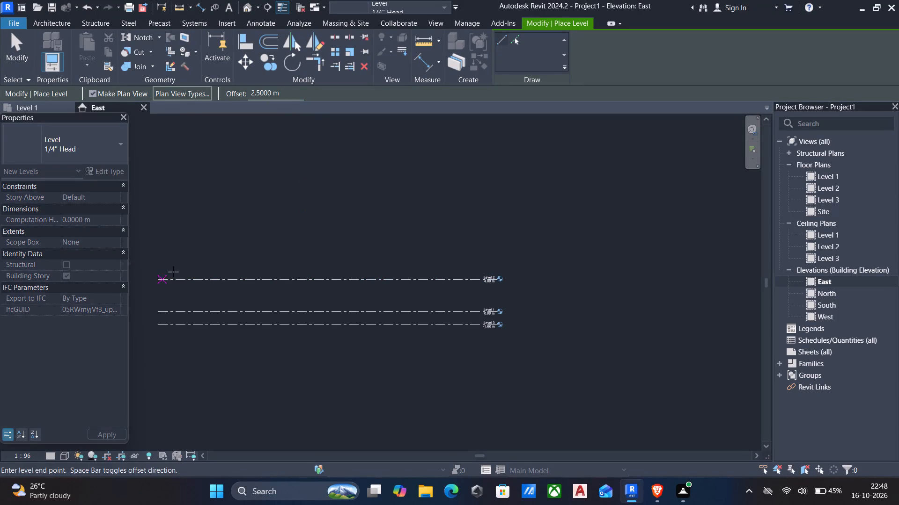
click(501, 277)
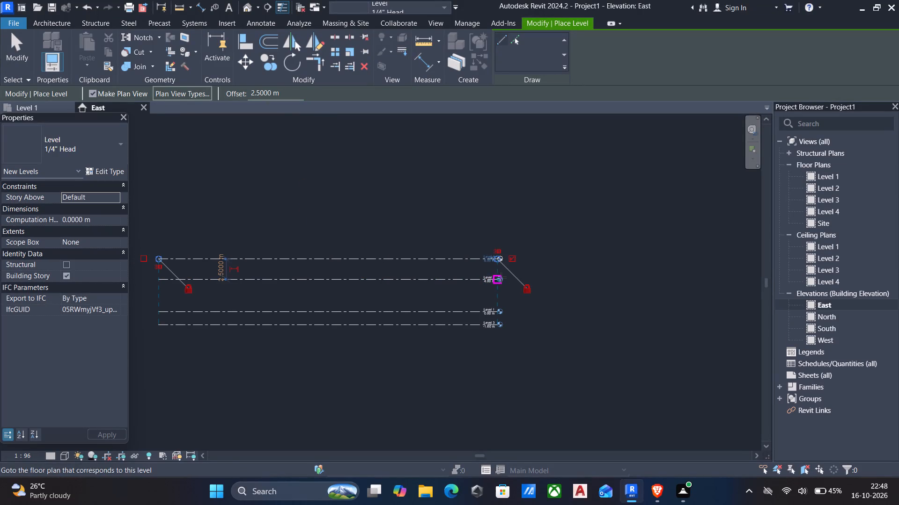
key(Escape)
scroll(475, 258, up, 9)
key(Escape)
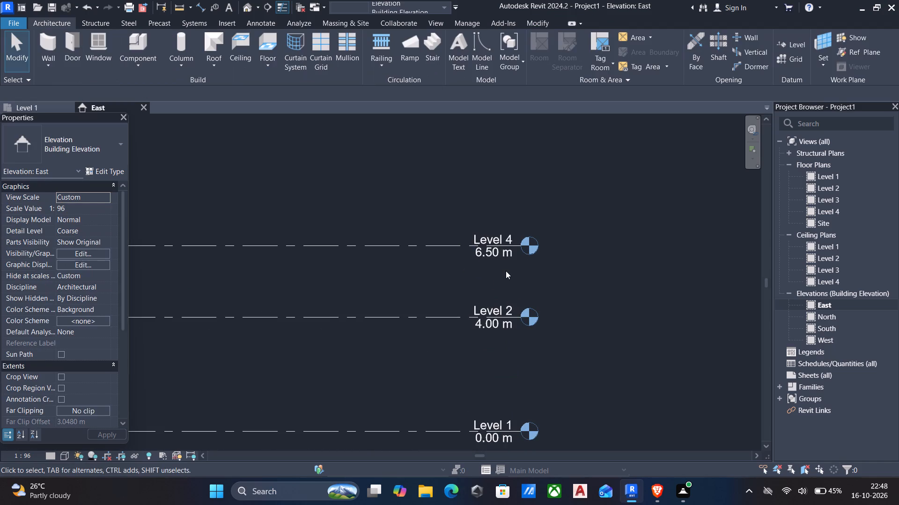
Rename Level 1 as 1st F.L and rename its corresponding views too.
middle_click(504, 320)
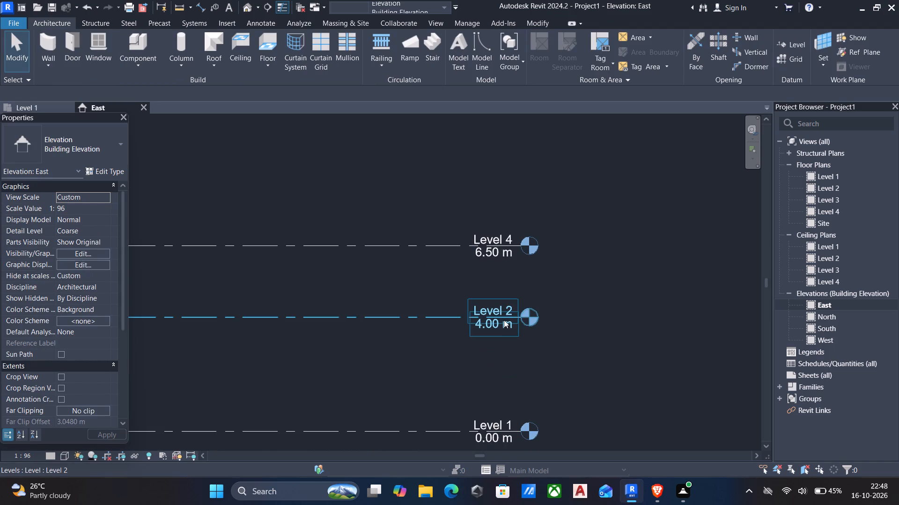
middle_drag(496, 331, 501, 292)
middle_drag(504, 327, 506, 304)
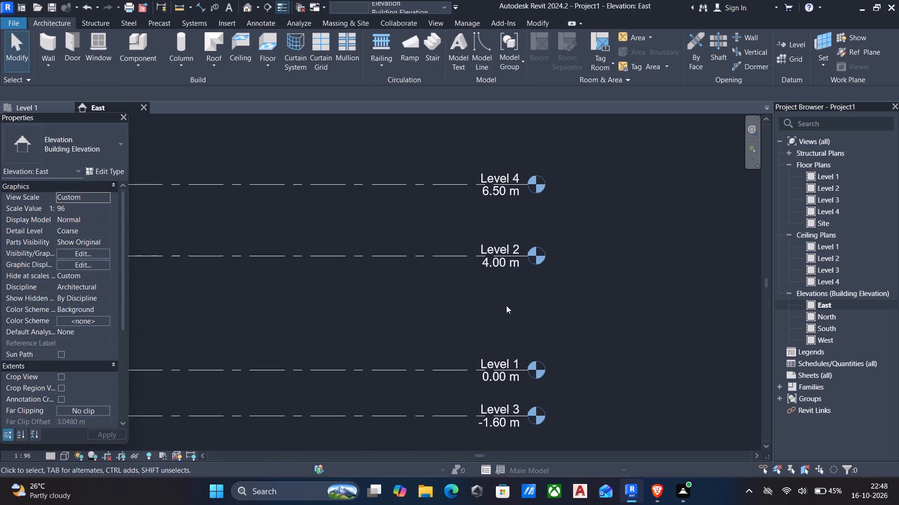
scroll(507, 308, down, 2)
middle_drag(505, 339, 509, 302)
middle_drag(478, 354, 478, 349)
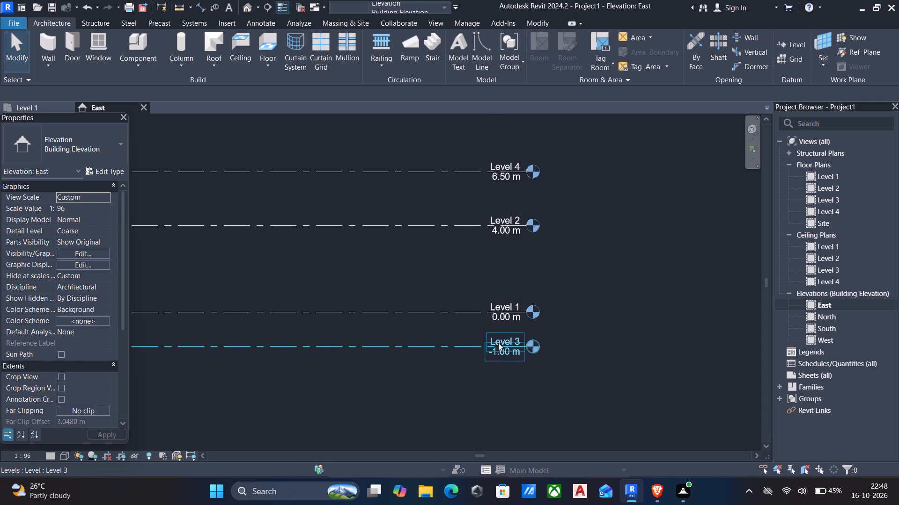
scroll(498, 343, up, 9)
click(534, 226)
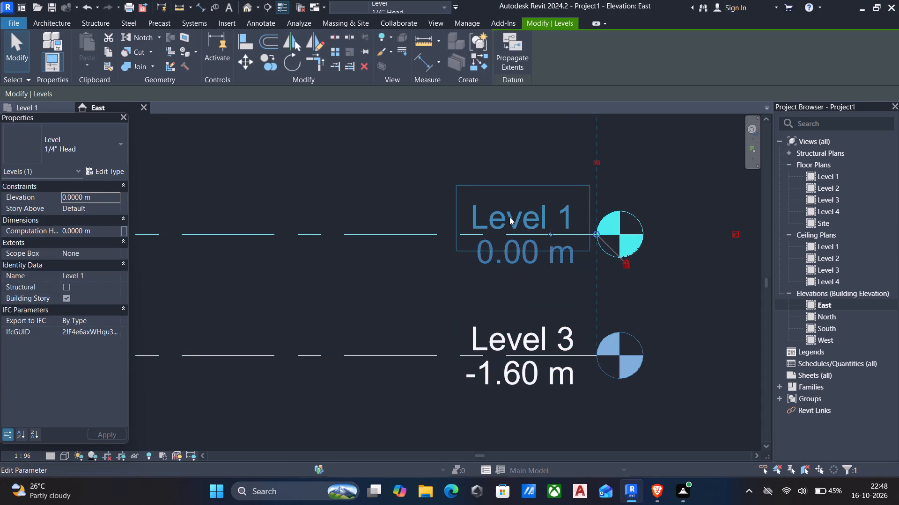
click(509, 217)
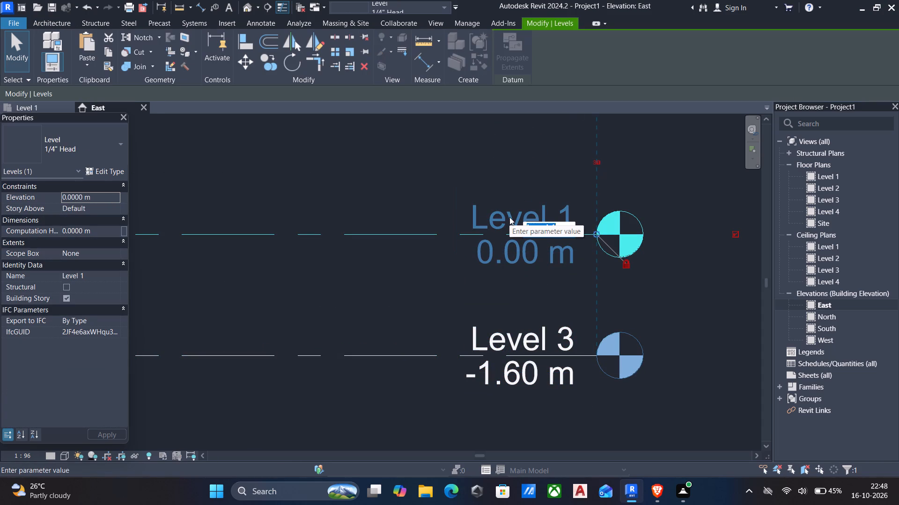
key(BackSpace)
key(1)
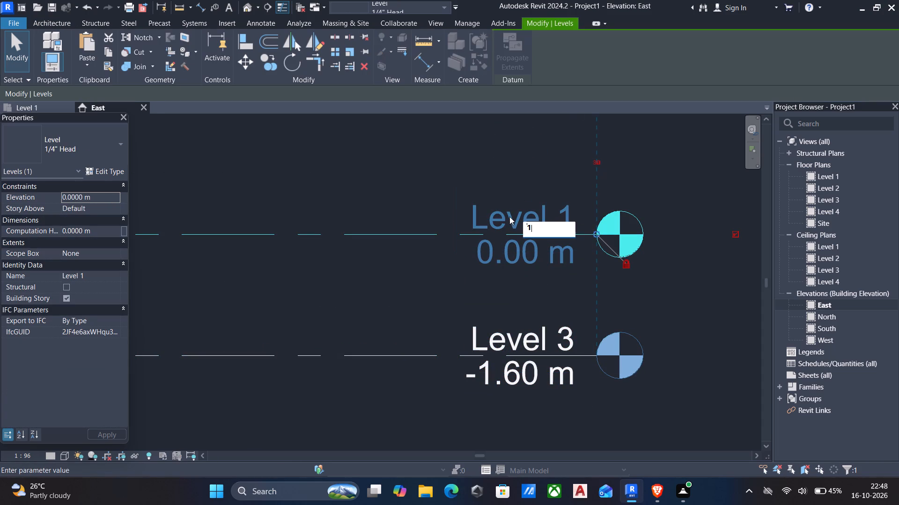
key(s)
key(t)
key(space)
text(f)
key(space)
key(BackSpace)
key(BackSpace)
text(F.L)
click(368, 251)
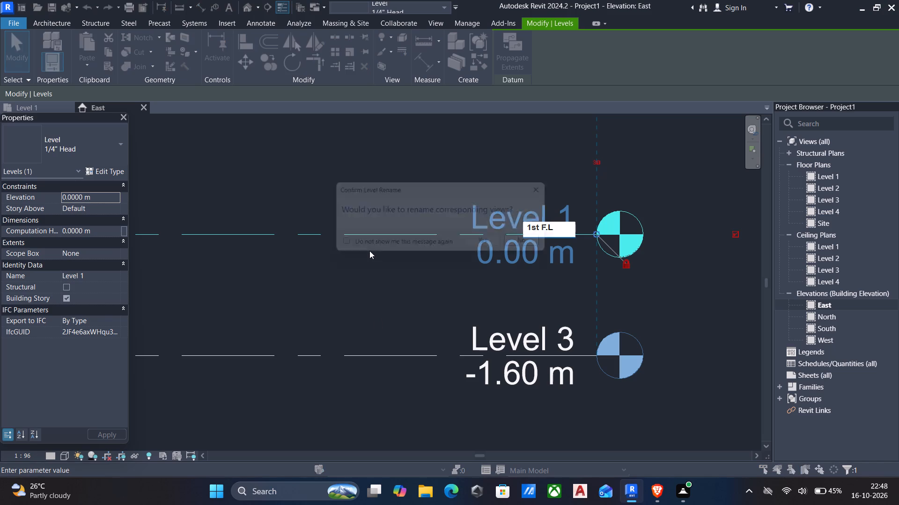
click(480, 244)
Rename Level 2 as 2nd F.L and rename its corresponding views too.
scroll(449, 240, down, 3)
middle_drag(436, 255, 425, 368)
scroll(428, 343, down, 1)
click(479, 167)
click(479, 167)
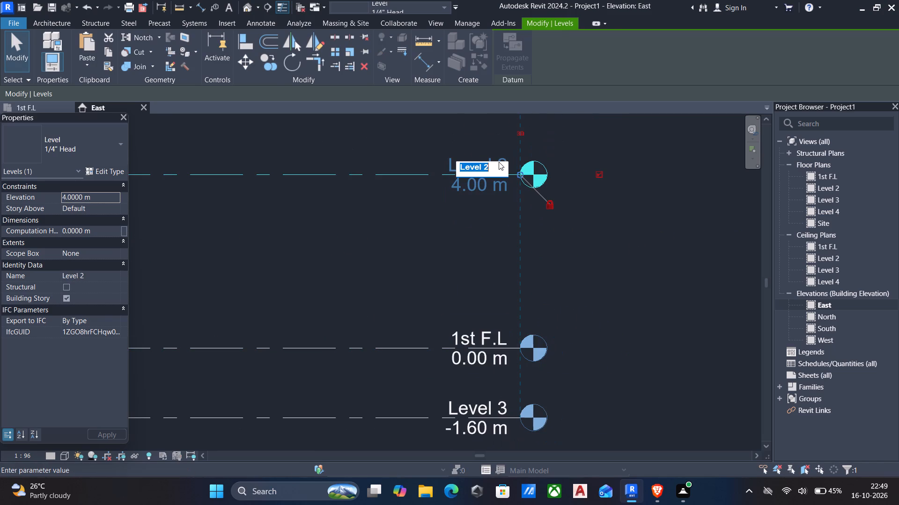
key(BackSpace)
key(2)
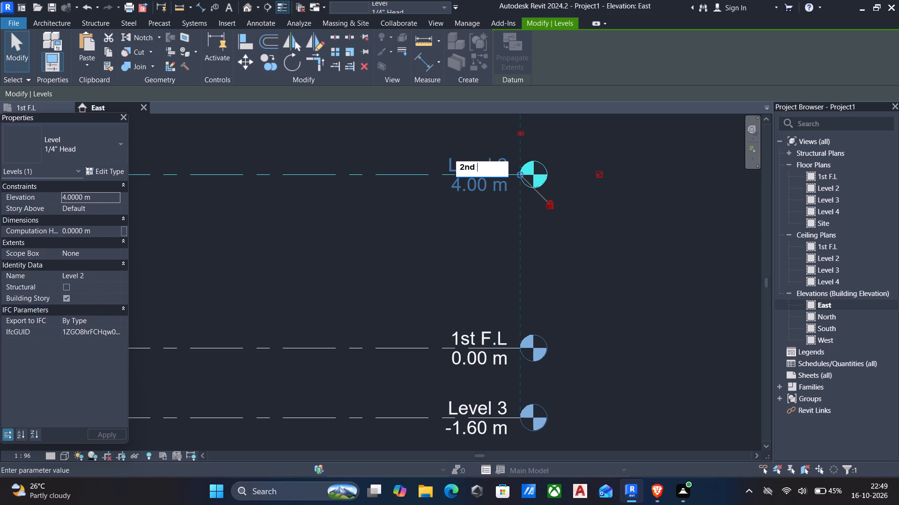
key(Left)
key(Left)
key(Left)
key(Left)
key(Left)
key(Left)
key(Left)
key(Left)
key(Left)
key(Left)
key(Right)
key(Right)
key(Right)
key(Right)
text(FL)
key(BackSpace)
key(period)
key(l)
click(405, 284)
scroll(405, 272, down, 5)
click(488, 241)
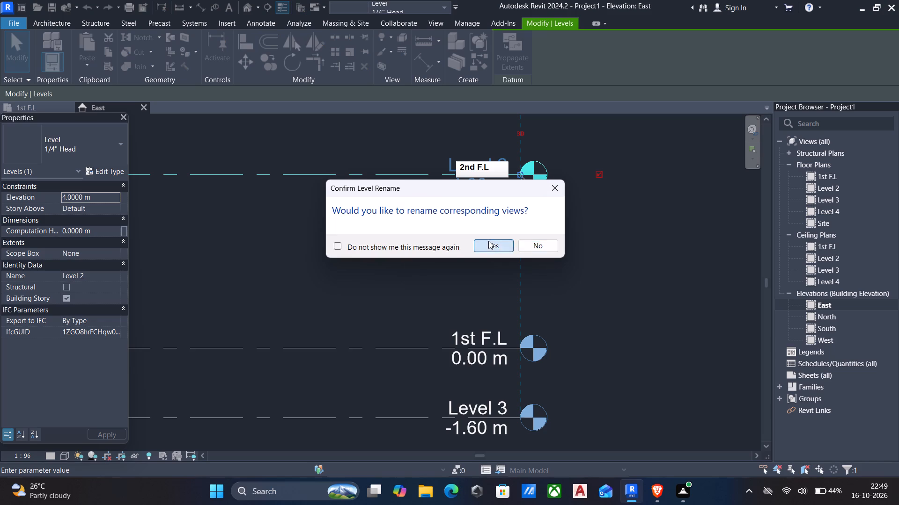
Rename Level 4, the topmost level, as 3rd Roof .L and rename its corresponding views too.
middle_drag(410, 215, 412, 296)
click(477, 133)
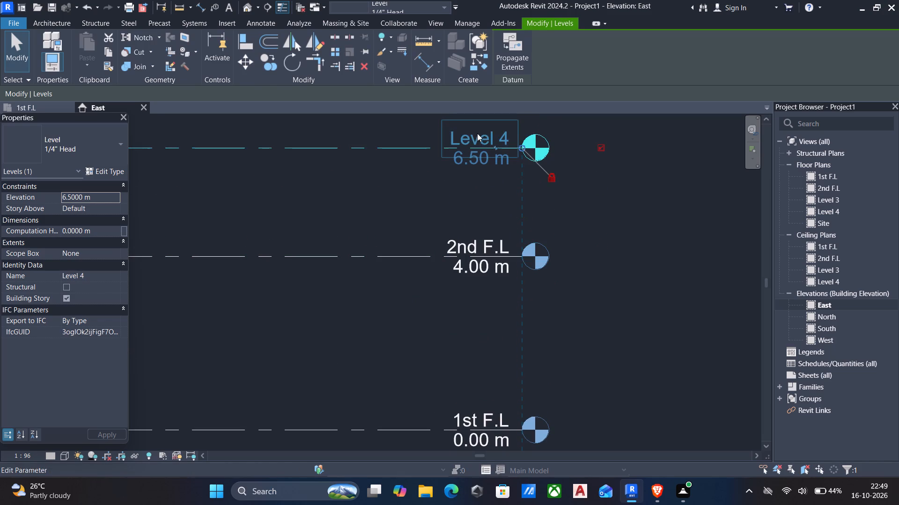
click(477, 133)
key(BackSpace)
key(3)
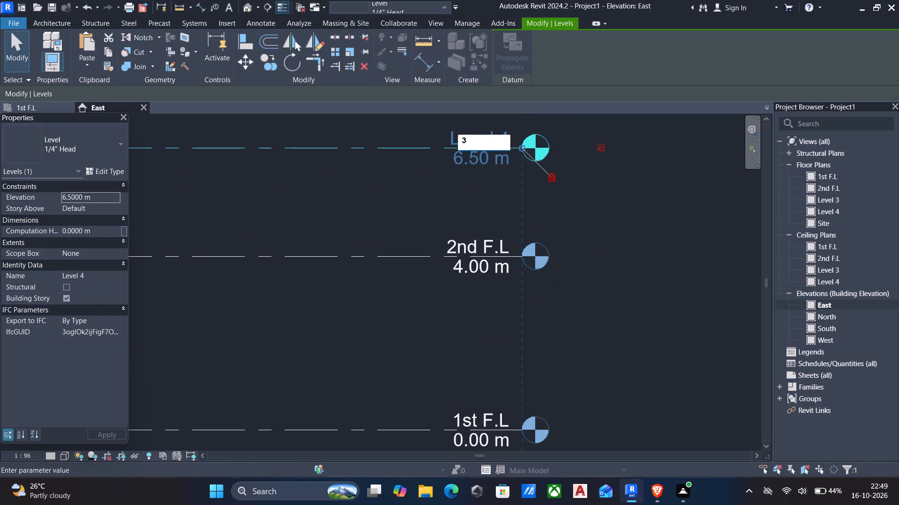
text(rd)
key(space)
key(r)
text(oof)
key(space)
key(period)
key(l)
click(410, 180)
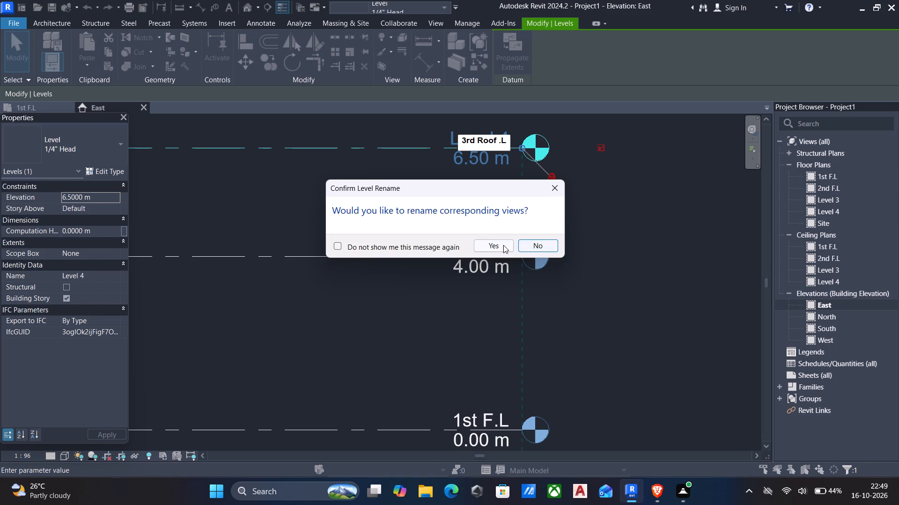
click(503, 245)
Rename Level 3, the lowest level, as 0. G.L and rename its corresponding views too.
middle_drag(482, 337, 489, 292)
scroll(489, 292, down, 3)
middle_drag(489, 317, 509, 248)
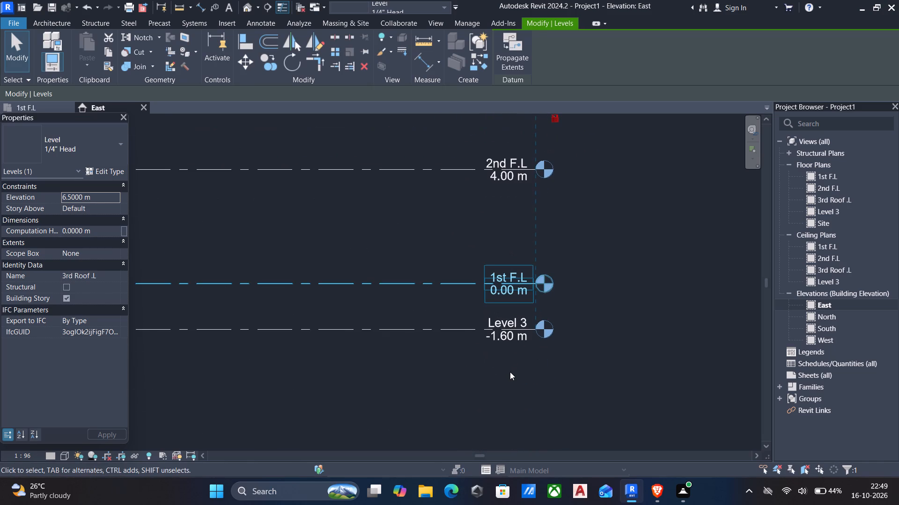
scroll(509, 375, up, 5)
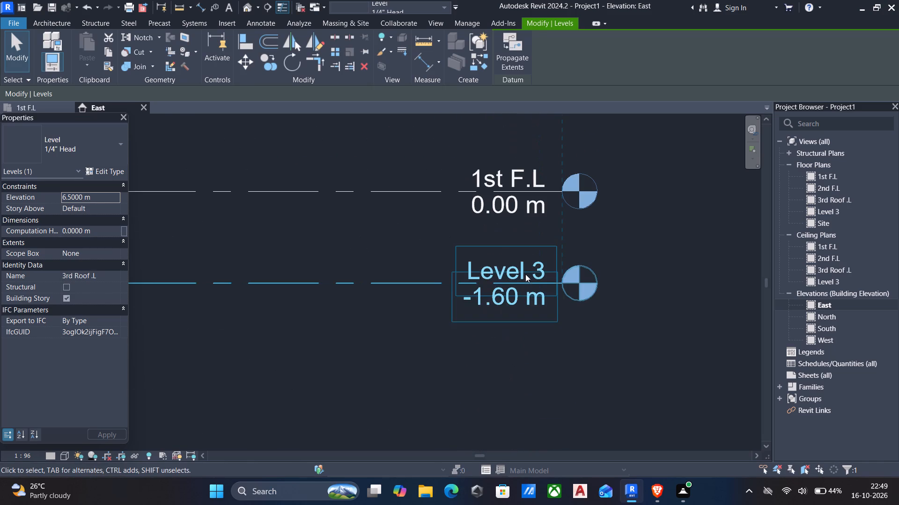
click(525, 274)
click(520, 273)
key(BackSpace)
key(0)
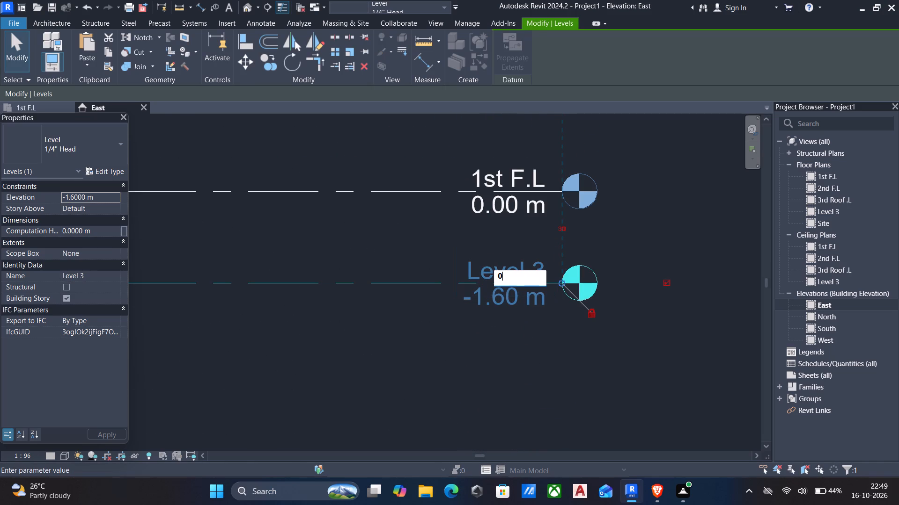
key(period)
key(space)
text(G.L)
click(425, 391)
click(494, 245)
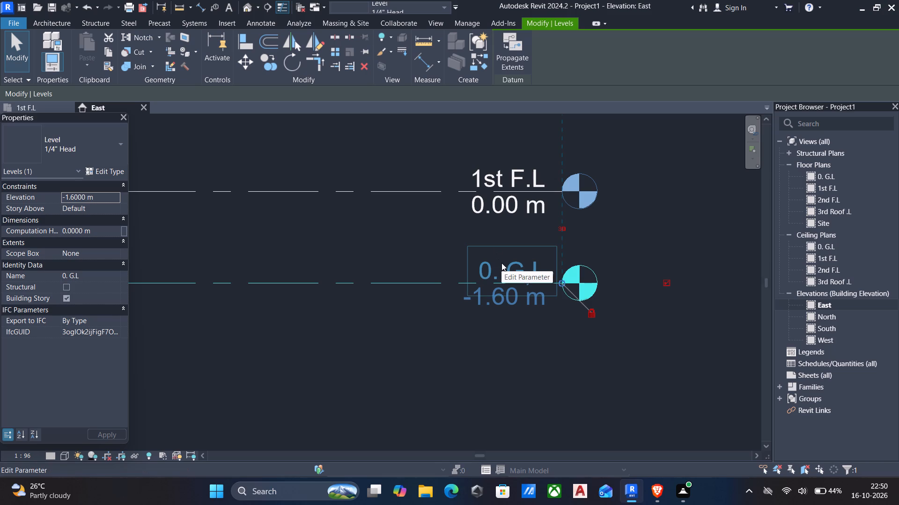
Set the elevation of the 0. G.L level to -0.1 m.
click(497, 302)
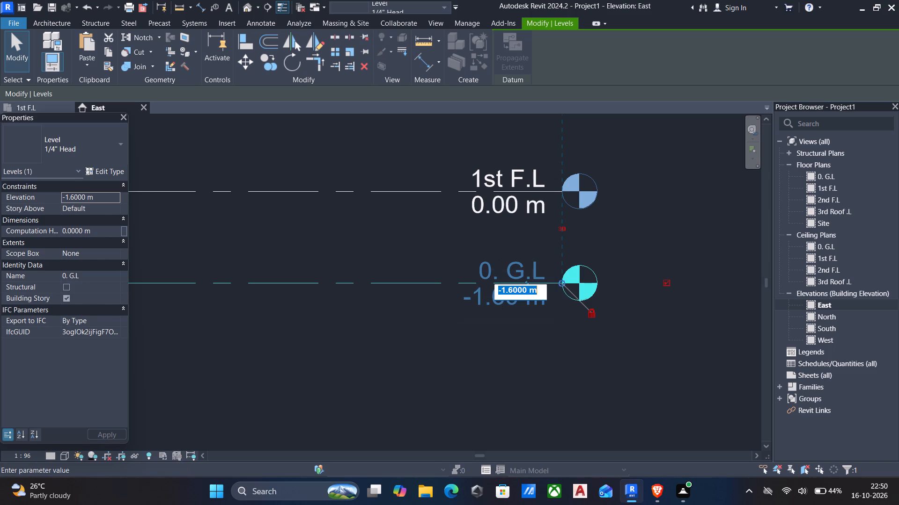
key(BackSpace)
key(minus)
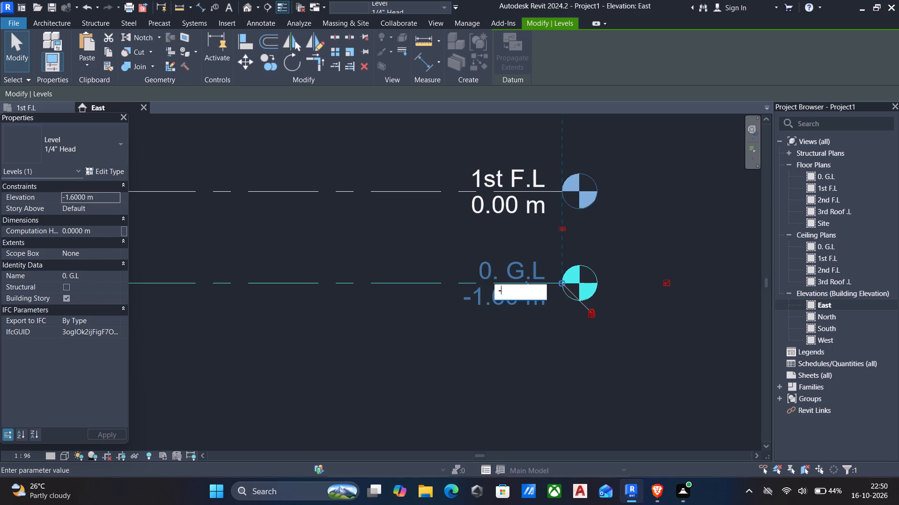
text(0.1)
key(Return)
Add an elbow to the 0. G.L level line and move its head down, clear of the 1st F.L label.
click(444, 192)
scroll(420, 184, up, 4)
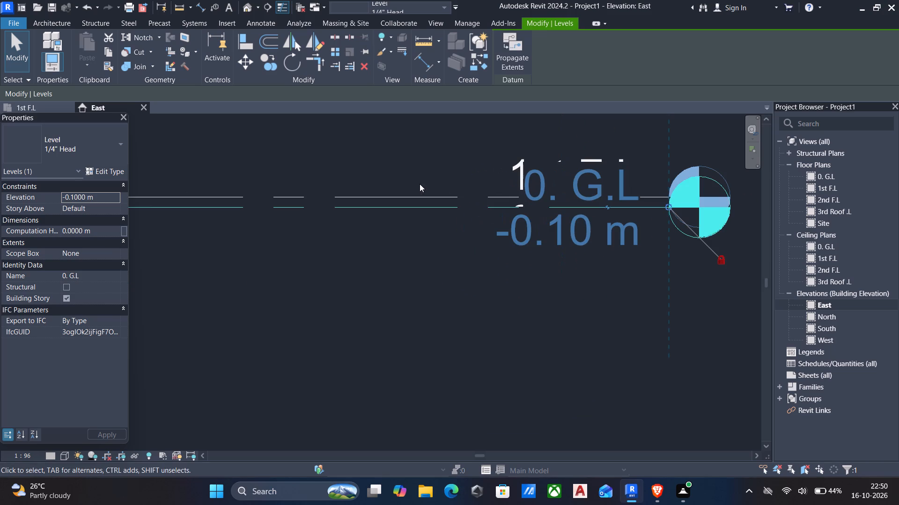
click(416, 195)
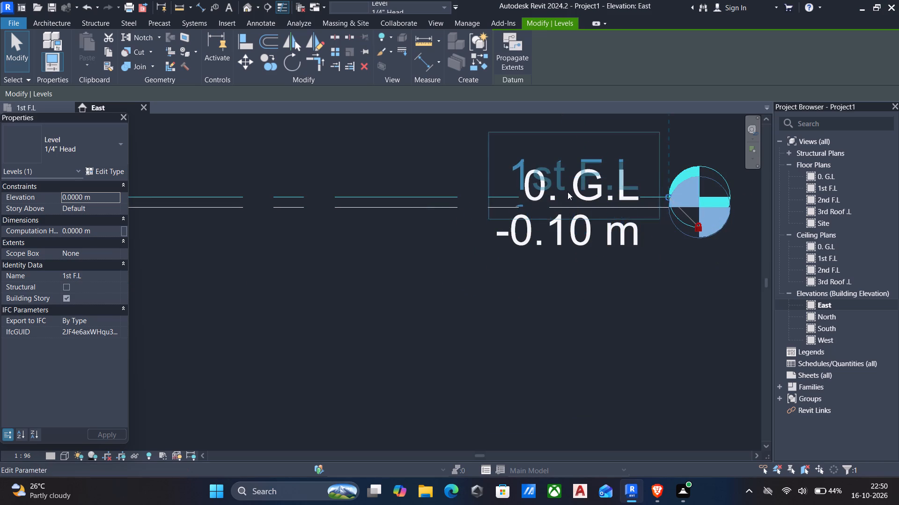
click(457, 209)
click(605, 209)
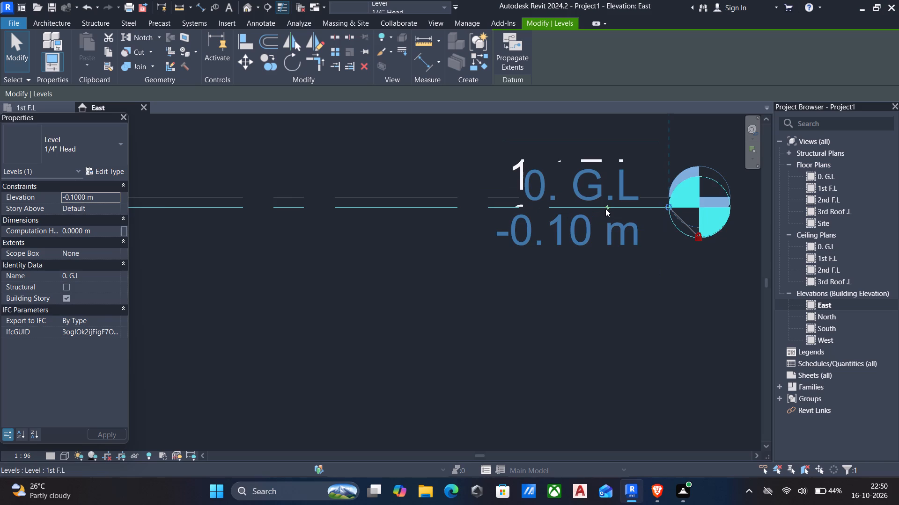
drag(607, 266, 545, 324)
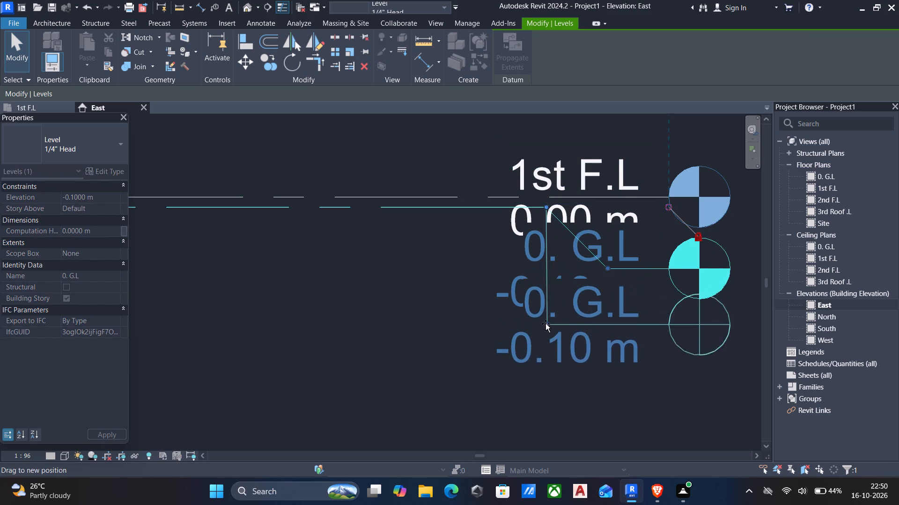
drag(545, 324, 540, 336)
Add an elbow to the 1st F.L level line and move its head up above the line.
click(457, 202)
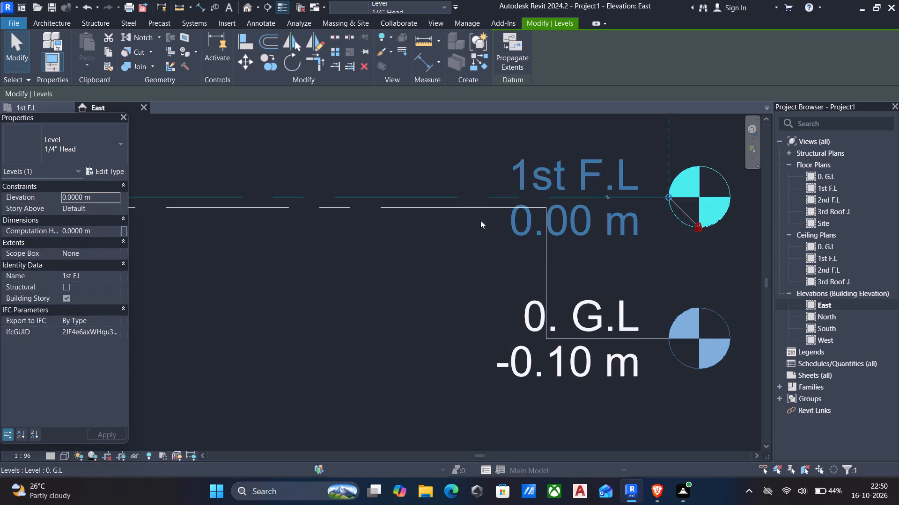
middle_drag(477, 252, 439, 336)
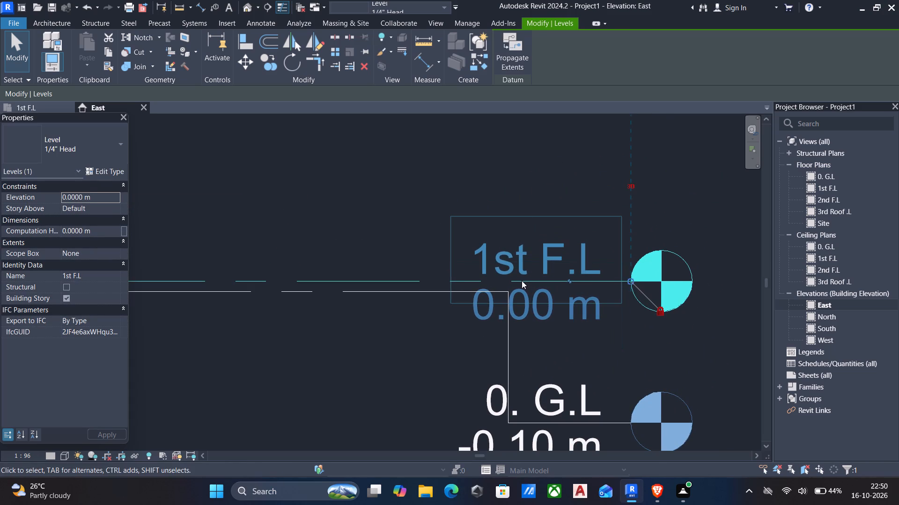
click(567, 280)
drag(571, 339, 562, 209)
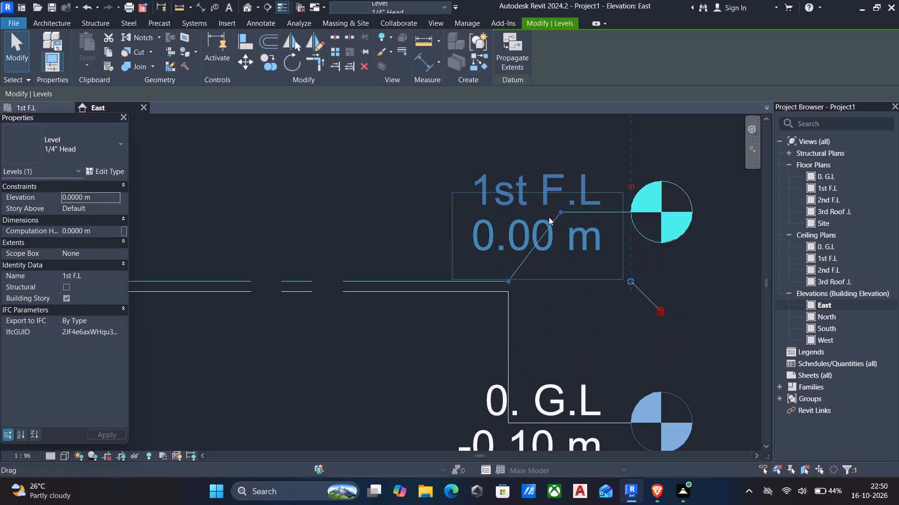
key(Escape)
Set the elevation of the 1st F.L level to 0.4 m.
click(509, 238)
click(510, 238)
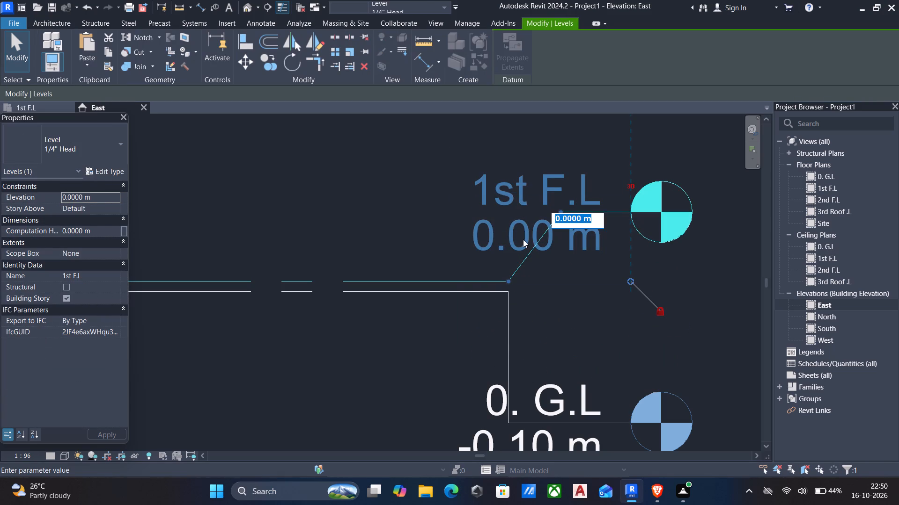
text(0.4)
key(Return)
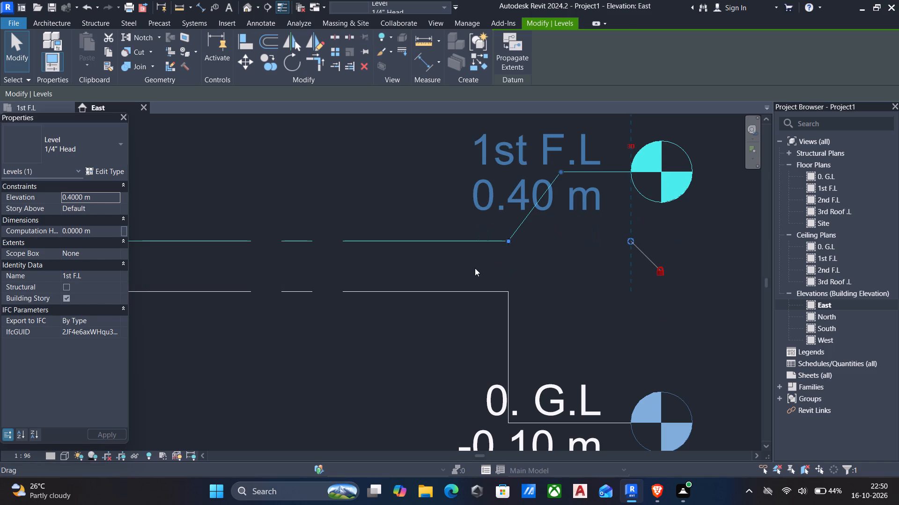
Set the distance between the 1st F.L and 2nd F.L levels to 3 m by moving 2nd F.L.
scroll(466, 284, down, 4)
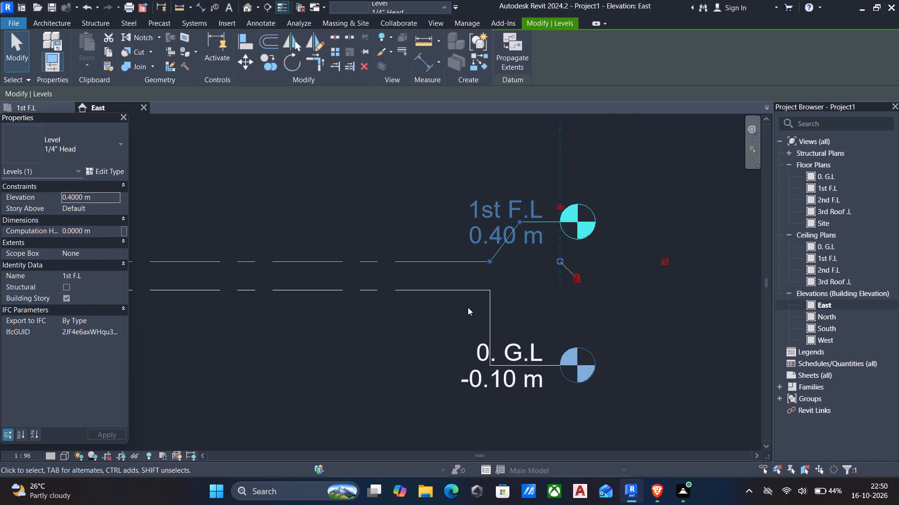
scroll(468, 307, down, 4)
middle_drag(422, 245, 439, 253)
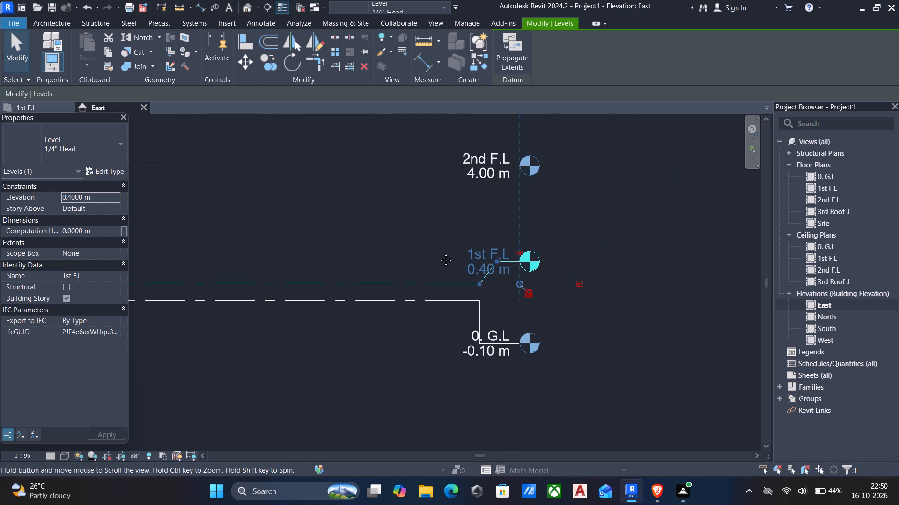
middle_drag(439, 253, 517, 271)
scroll(517, 271, down, 1)
click(393, 195)
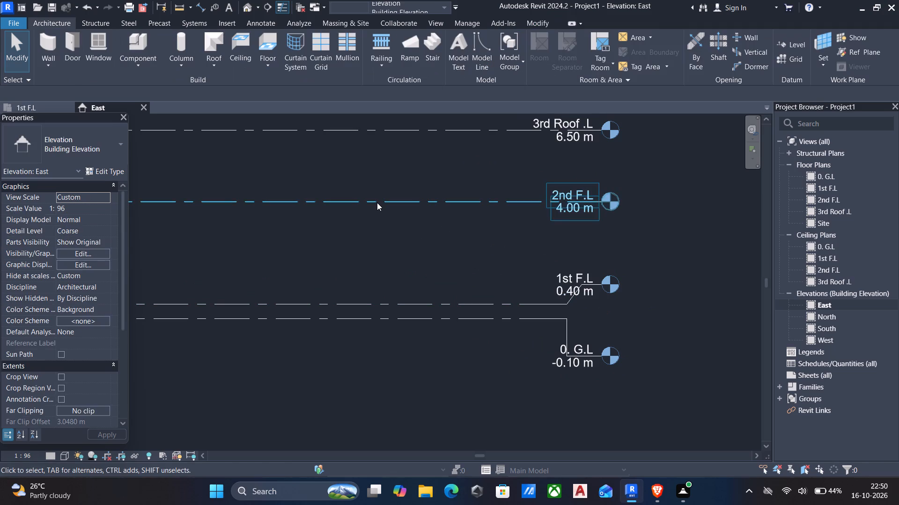
click(377, 202)
middle_drag(350, 246, 603, 270)
scroll(603, 270, down, 3)
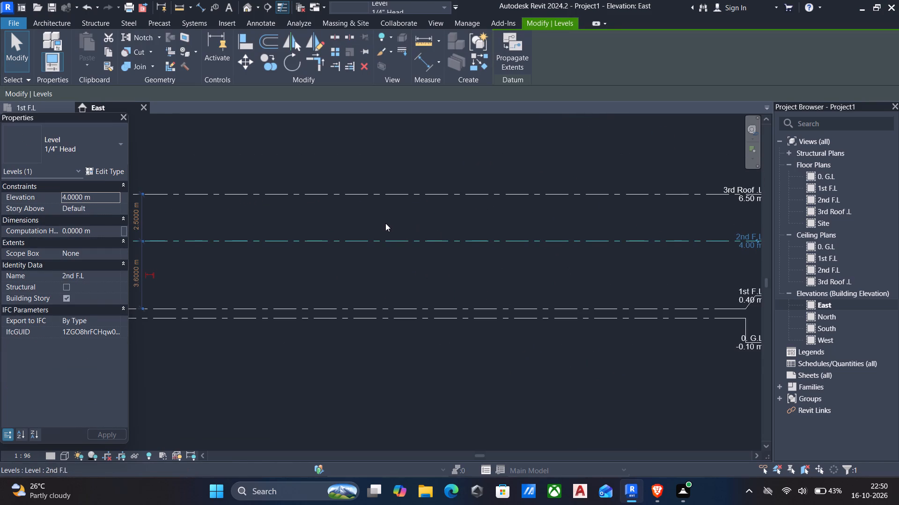
middle_drag(369, 249, 363, 243)
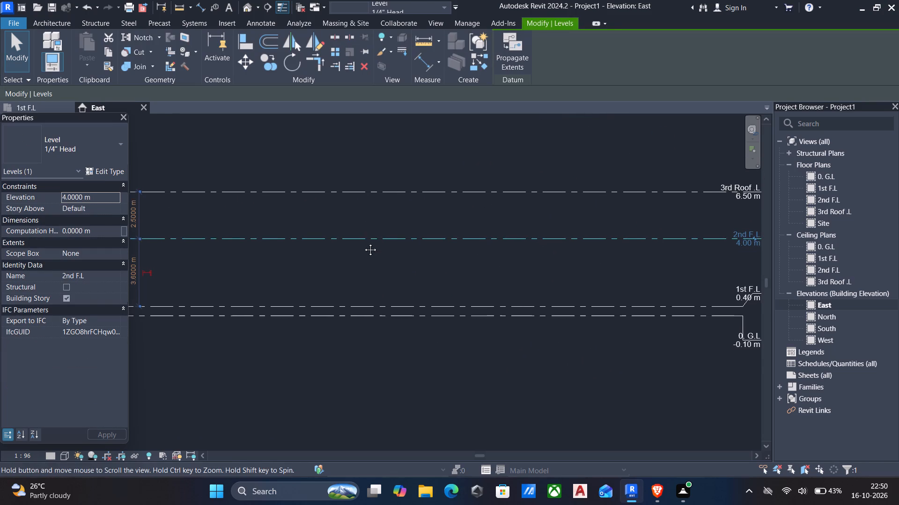
middle_drag(363, 243, 348, 231)
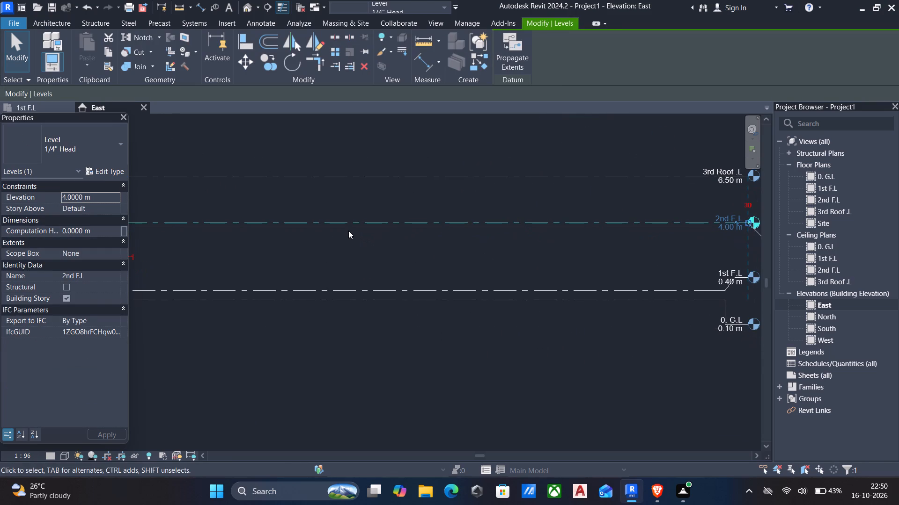
middle_drag(386, 255, 379, 256)
scroll(379, 256, down, 1)
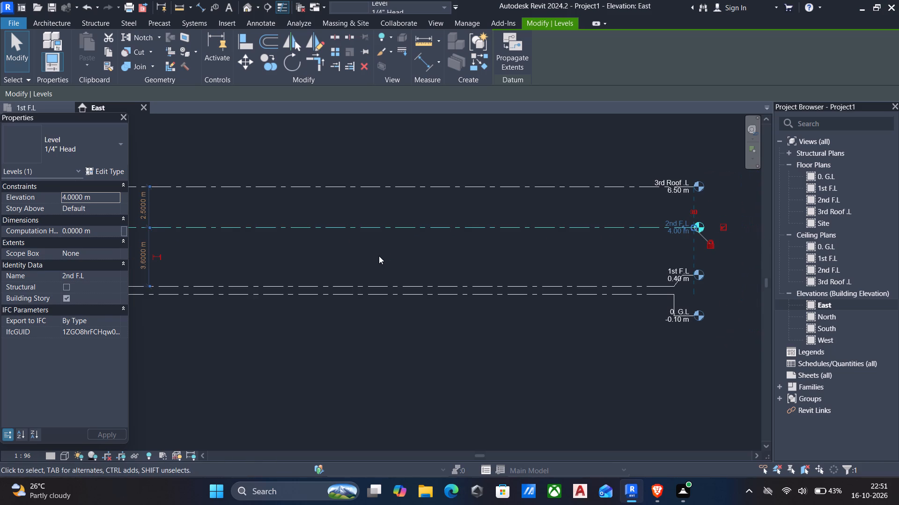
middle_drag(376, 257, 424, 258)
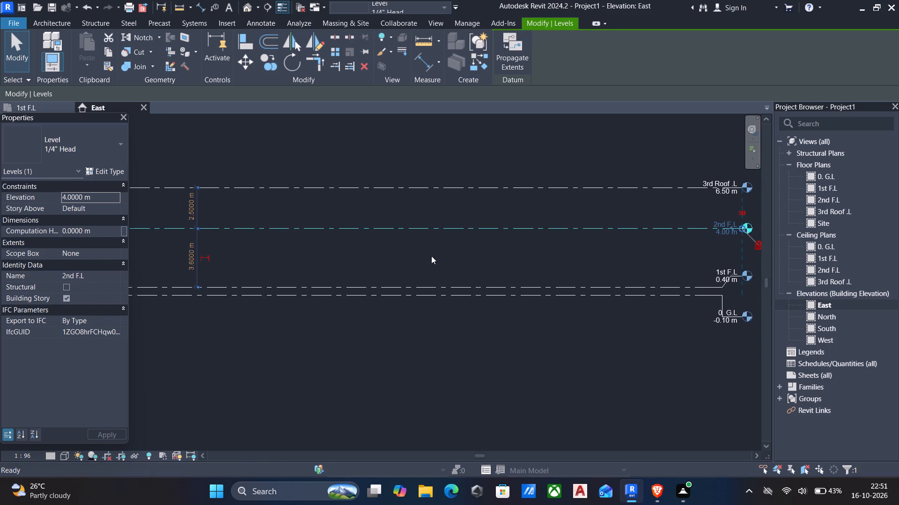
scroll(430, 256, down, 1)
click(222, 261)
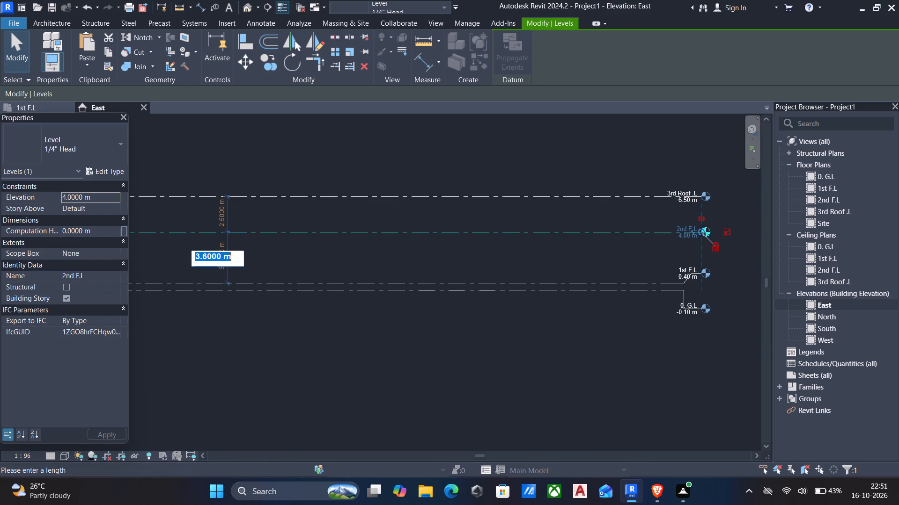
key(3)
key(Return)
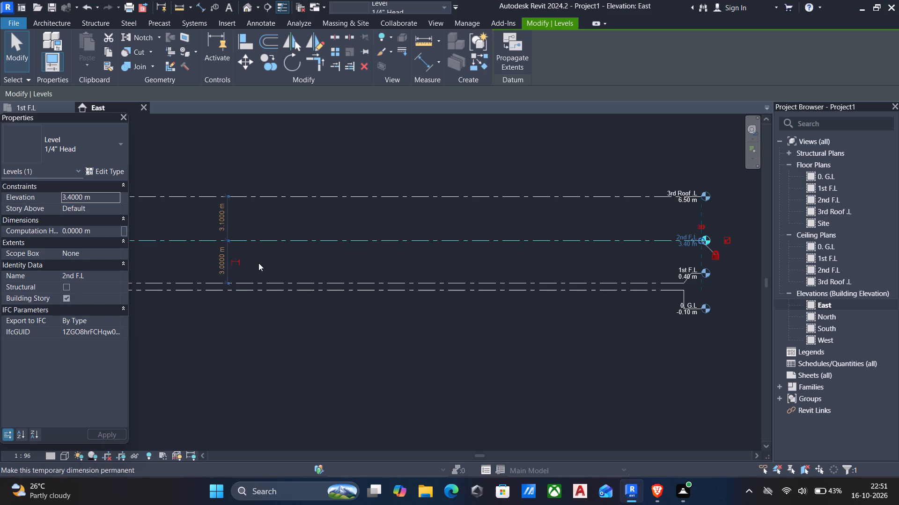
Set the distance between the 2nd F.L and 3rd Roof .L levels to 3 m by moving 3rd Roof .L.
click(253, 196)
scroll(218, 224, up, 3)
click(218, 224)
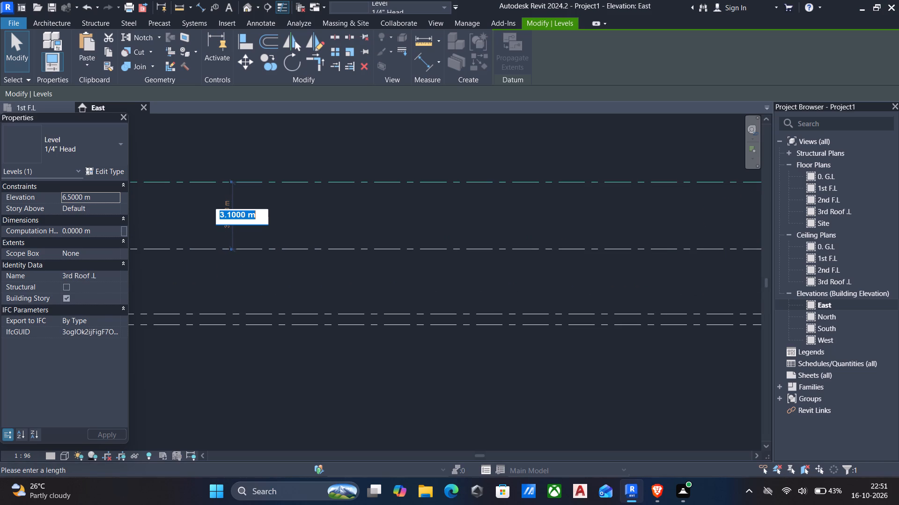
key(3)
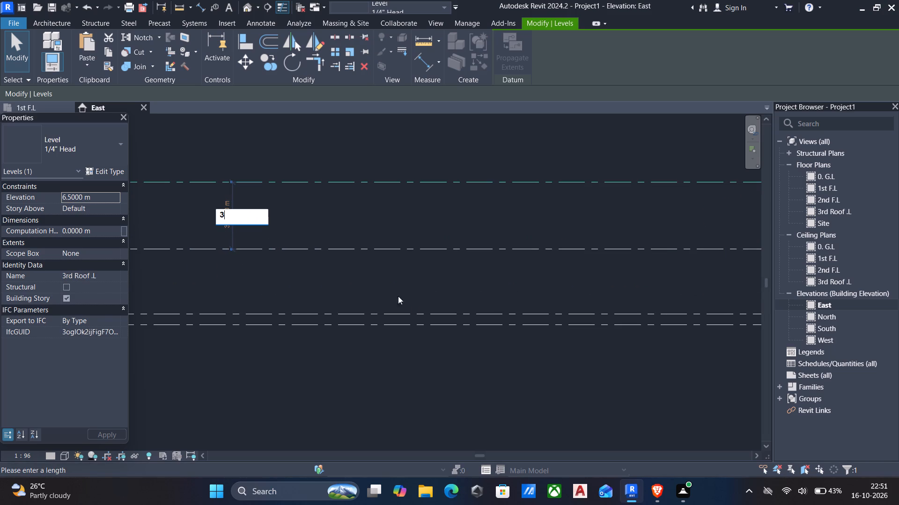
key(Return)
scroll(435, 314, down, 3)
middle_drag(366, 341, 378, 327)
scroll(378, 327, down, 3)
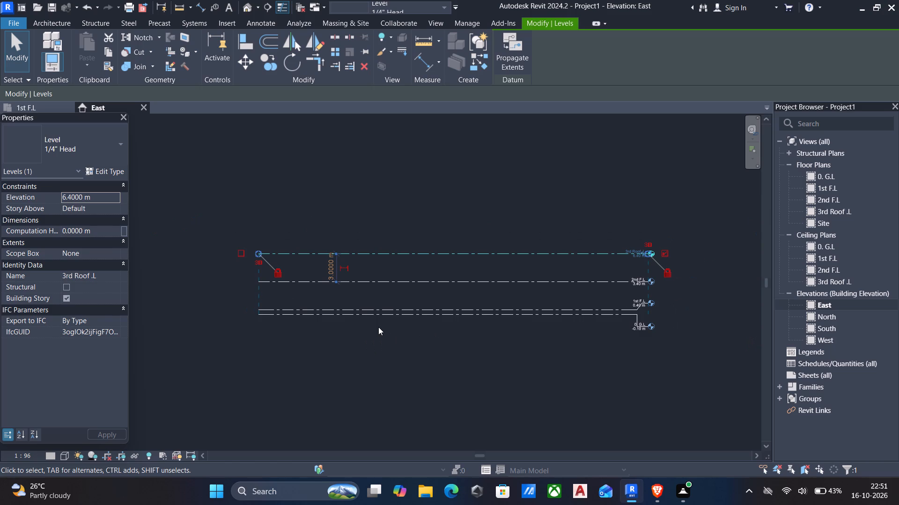
key(Escape)
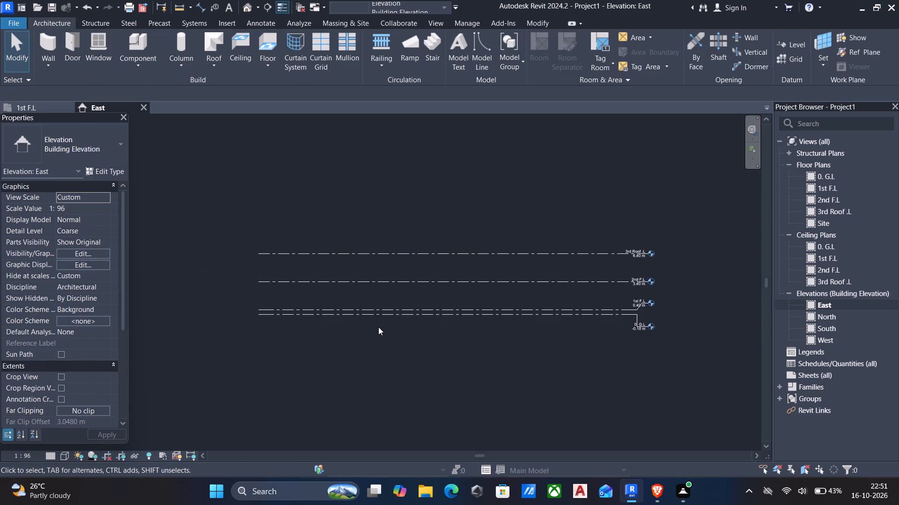
middle_drag(512, 381, 490, 353)
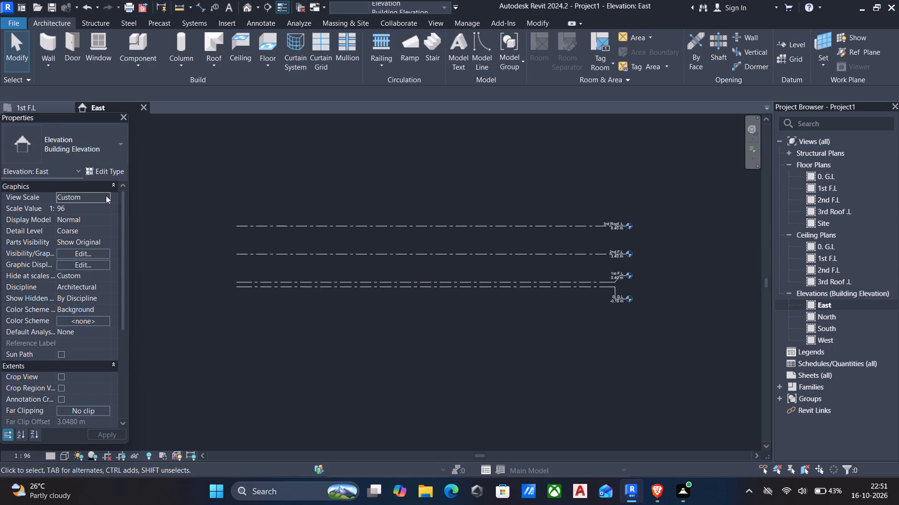
Open the 0. G.L floor plan view.
double_click(831, 180)
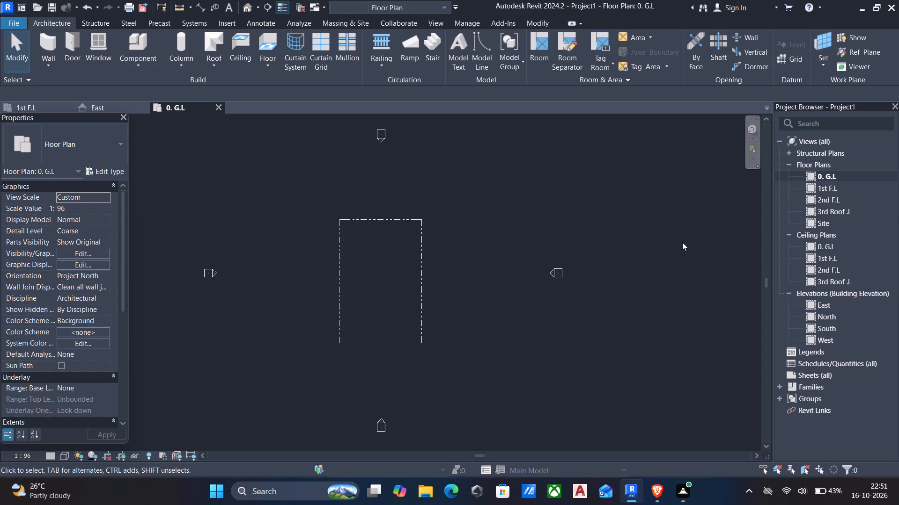
Start the Wall command and duplicate the Generic - 8" basic wall type under the name 9" wall.
text(wa)
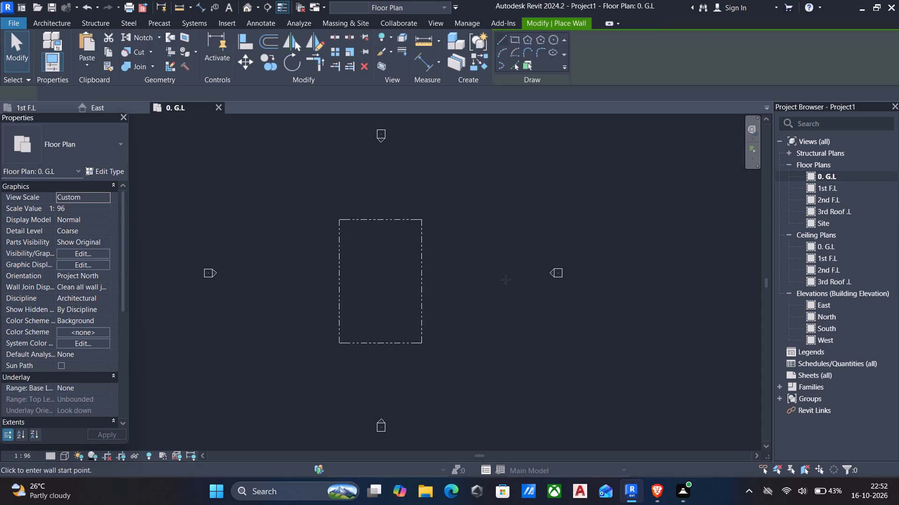
scroll(440, 277, down, 1)
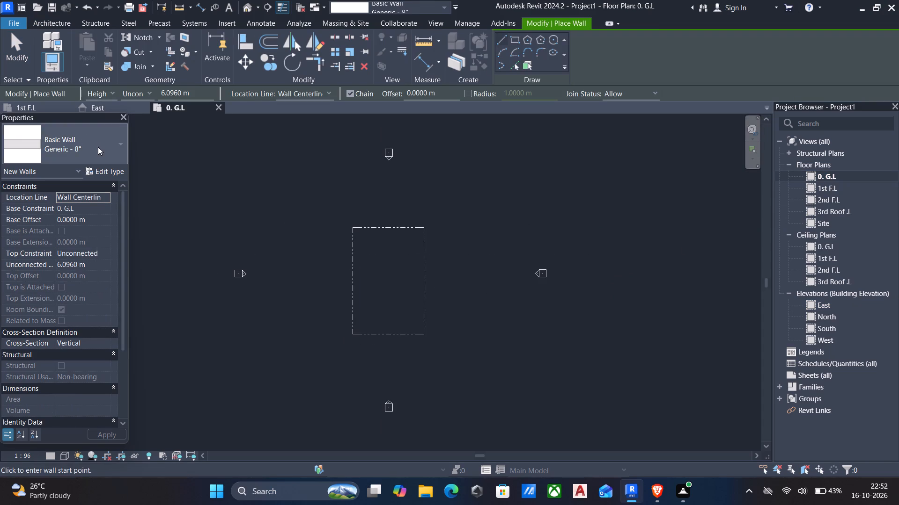
click(108, 167)
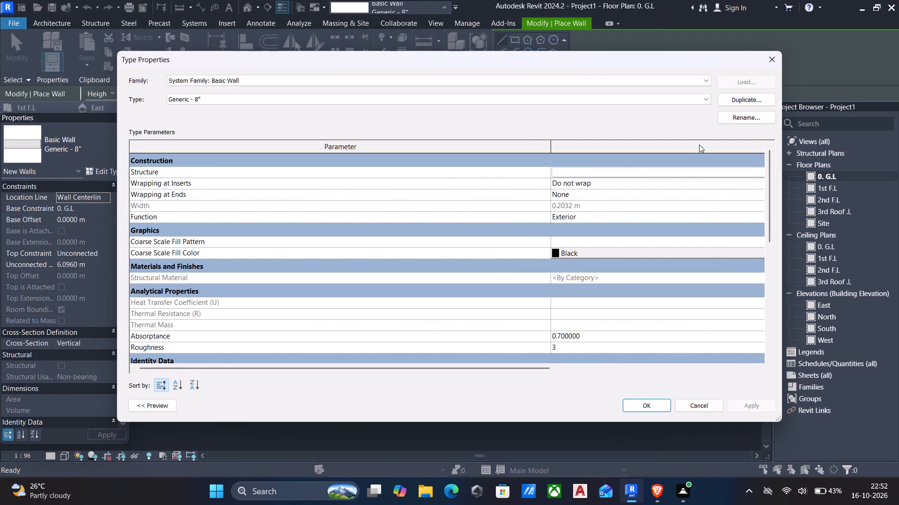
click(757, 95)
key(BackSpace)
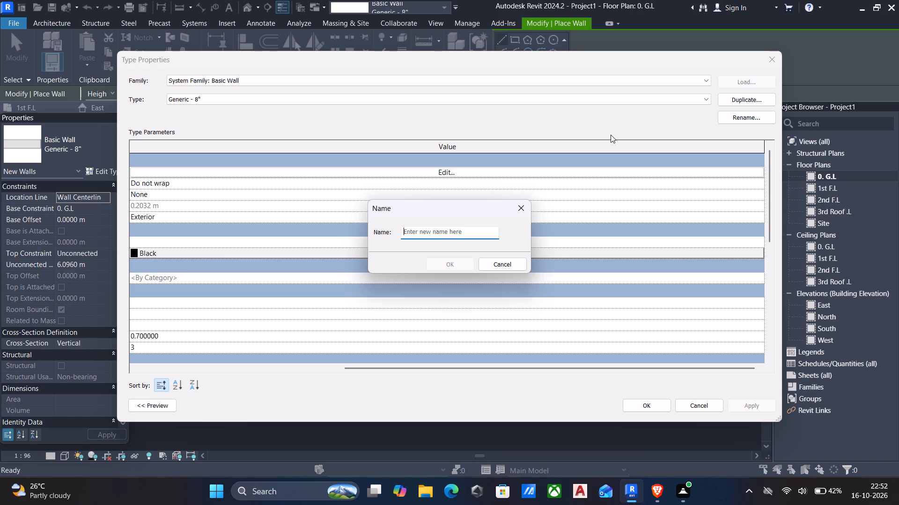
text(9")
key(space)
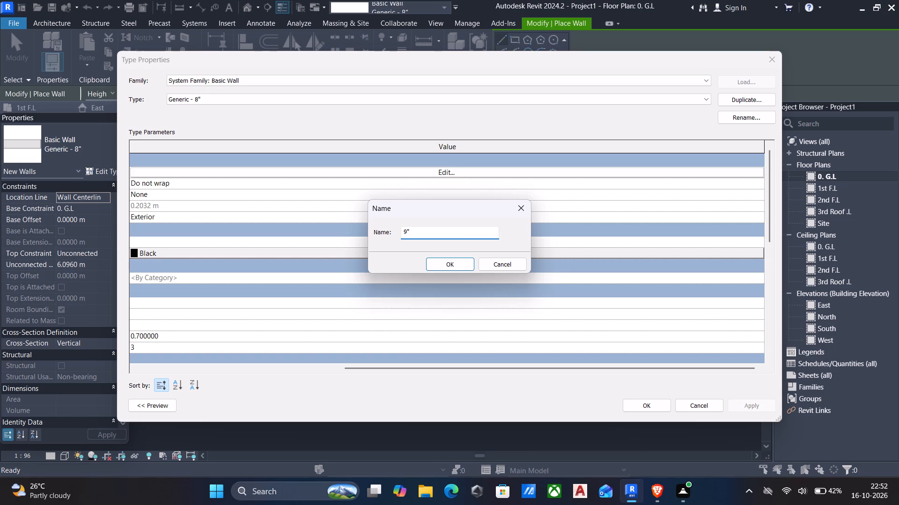
text(wall)
click(455, 262)
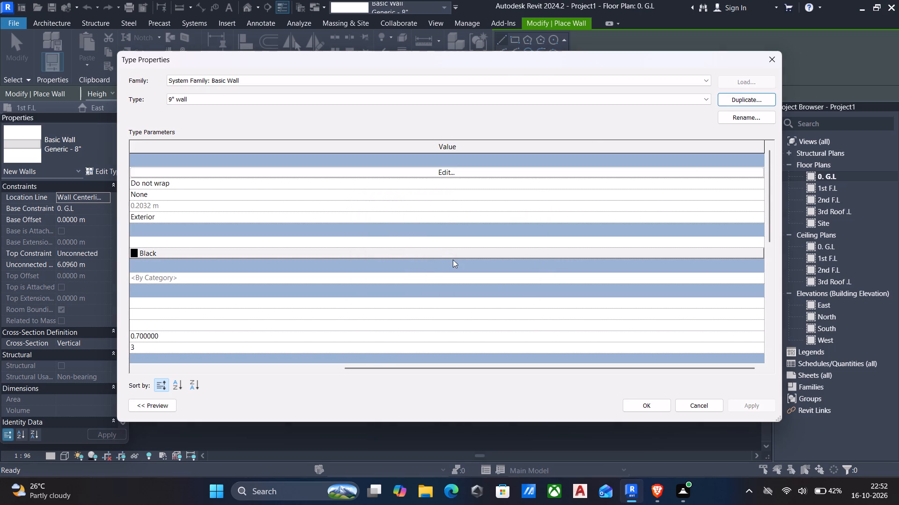
Set the structure layer thickness of the 9" wall type to 200 mm and apply the type changes.
click(437, 173)
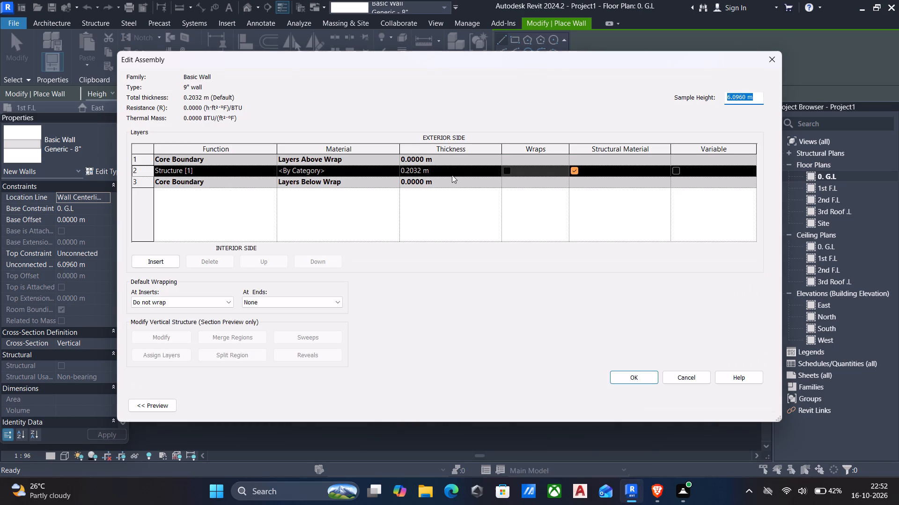
click(455, 172)
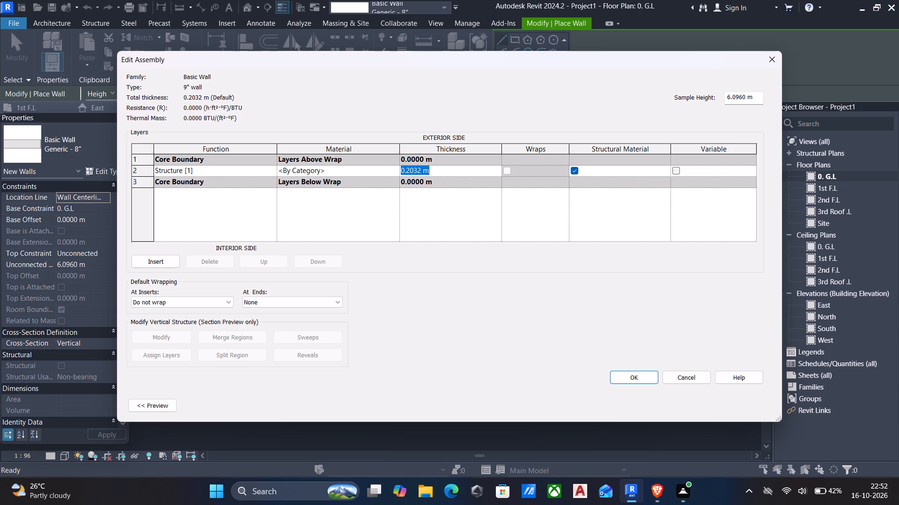
text(200)
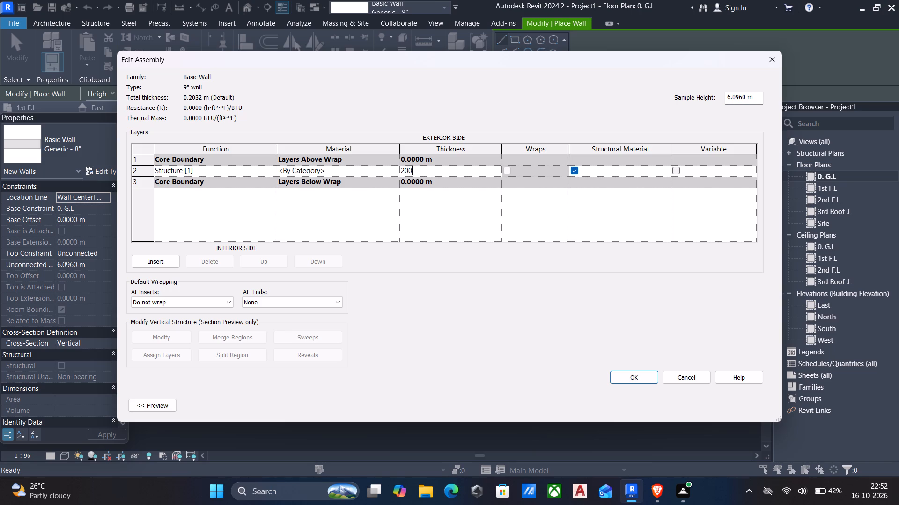
text(mm)
key(Return)
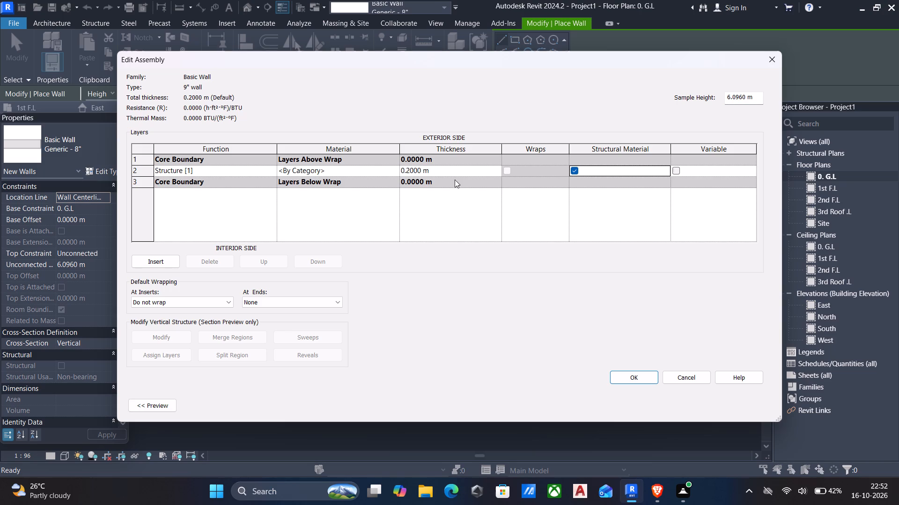
click(635, 372)
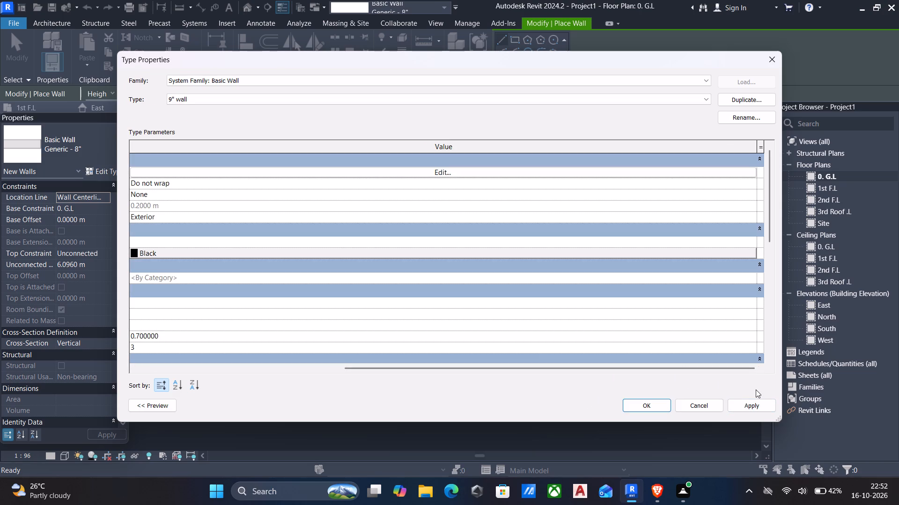
click(733, 402)
click(653, 399)
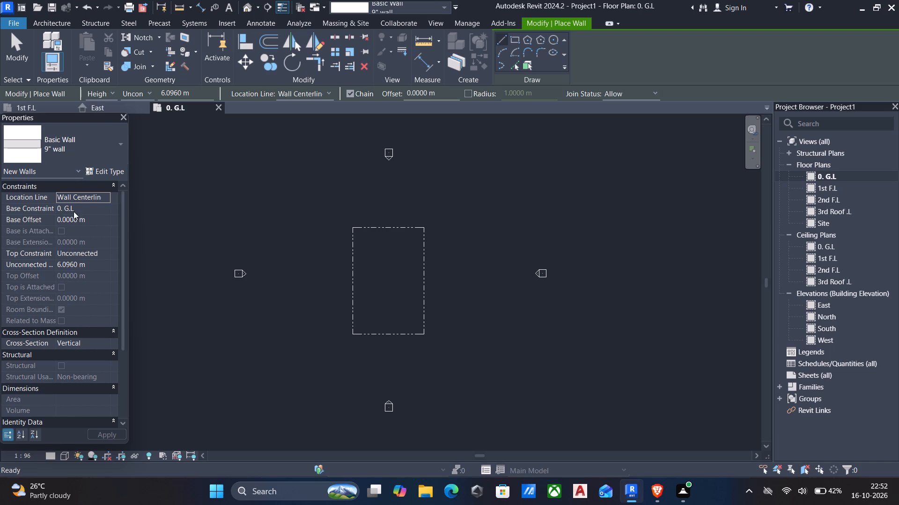
Draw a closed rectangle of 9" walls, about 10 m long, inside the property line with the top constraint Up to level: 2nd F.L.
click(102, 252)
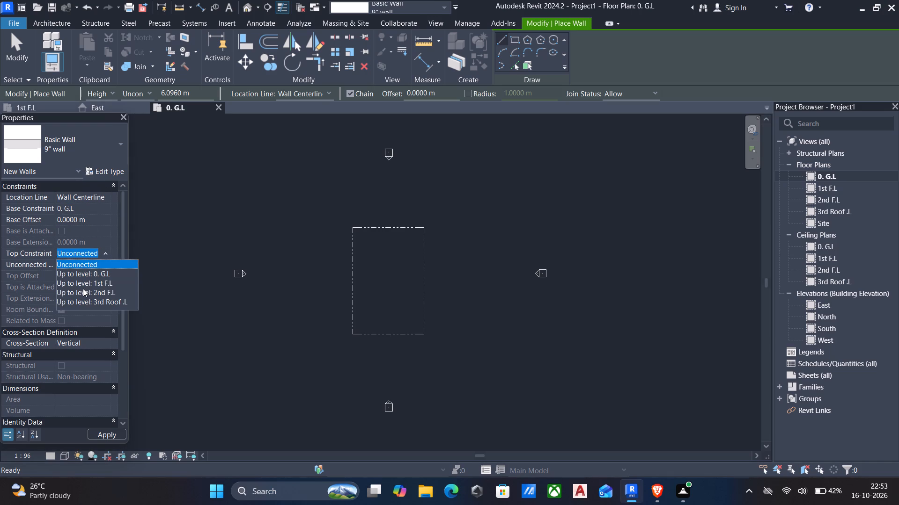
click(83, 289)
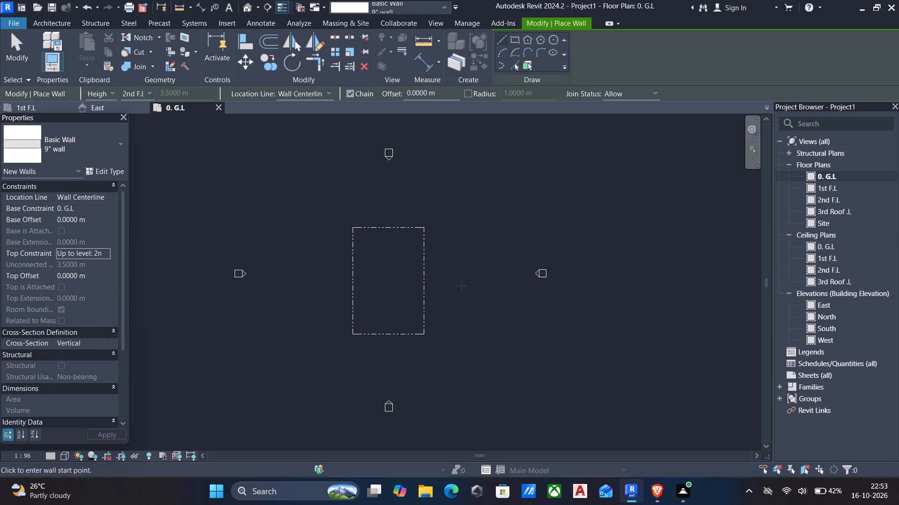
middle_drag(457, 286, 477, 270)
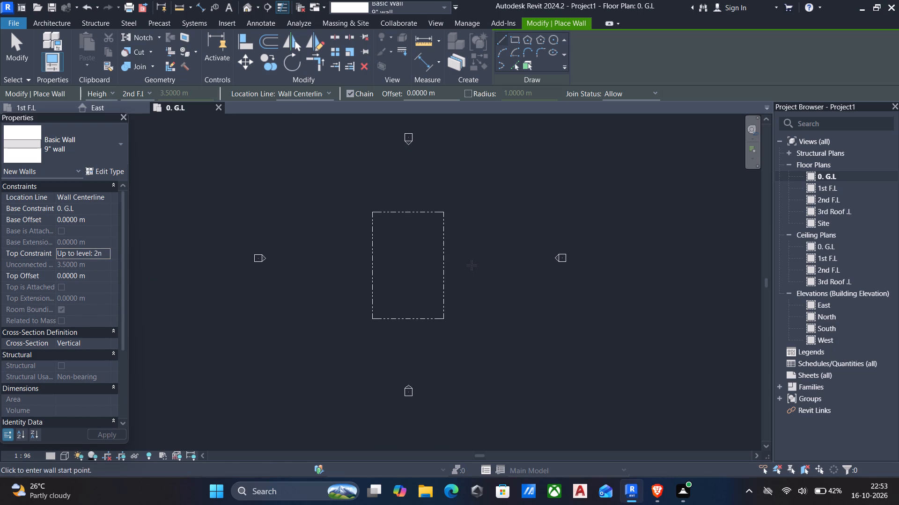
scroll(393, 287, up, 4)
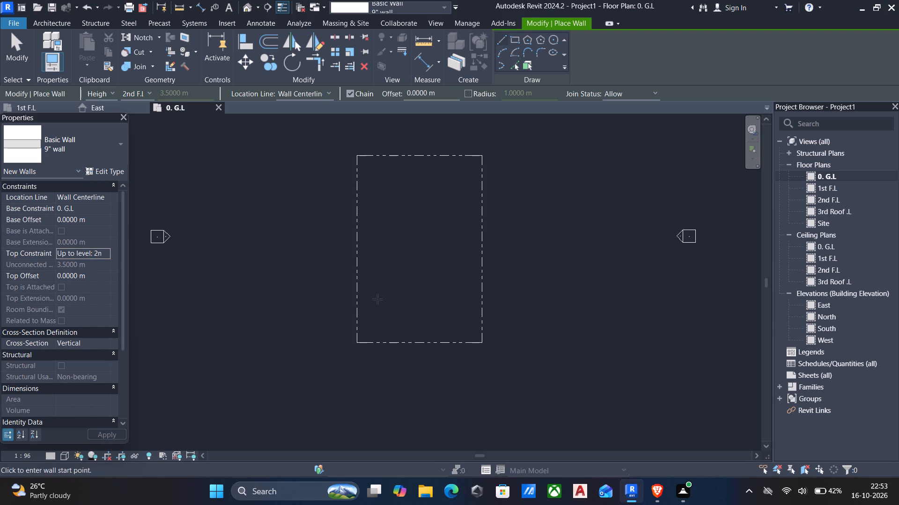
click(377, 300)
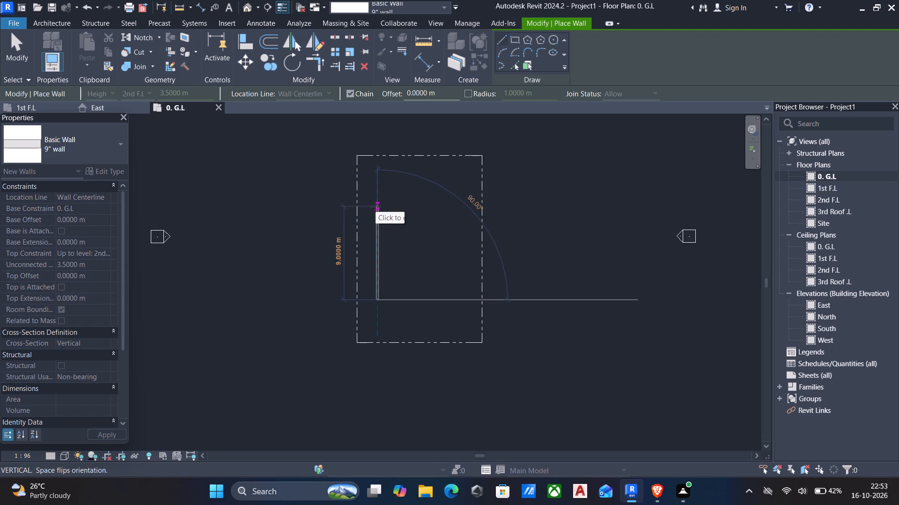
click(377, 199)
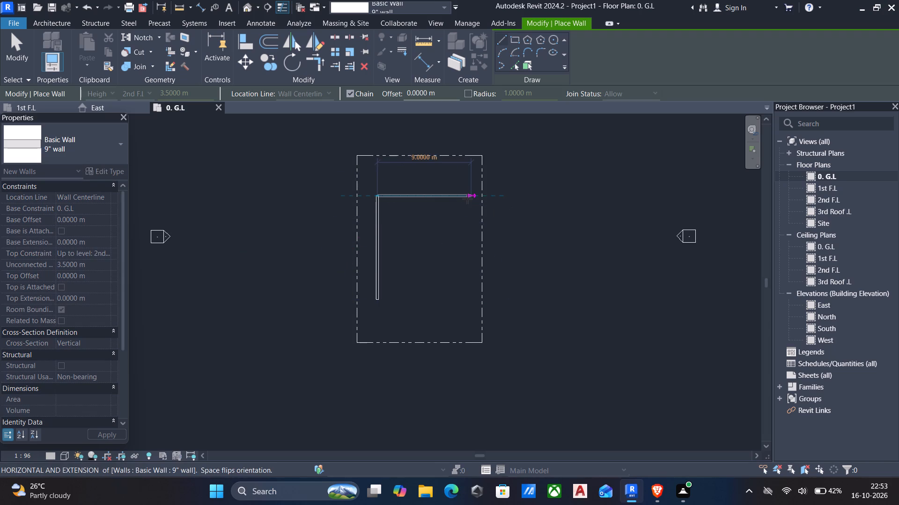
click(451, 199)
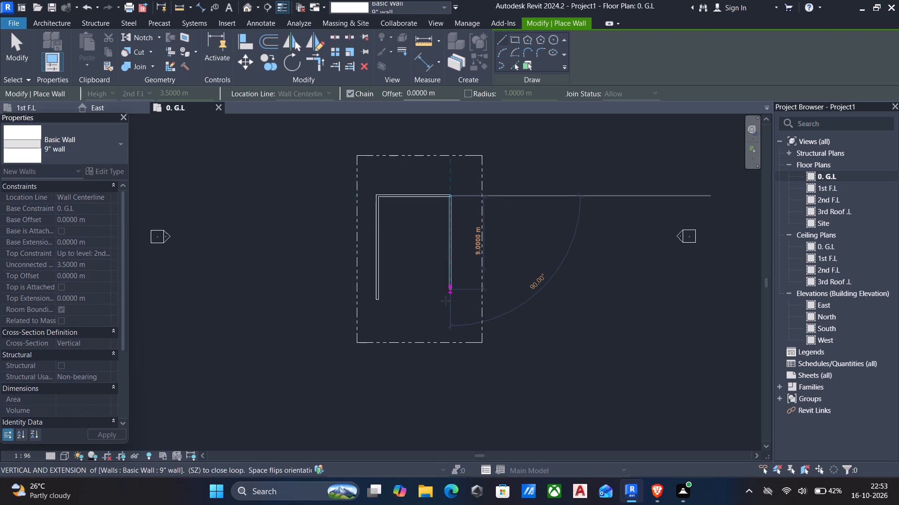
click(446, 301)
click(381, 298)
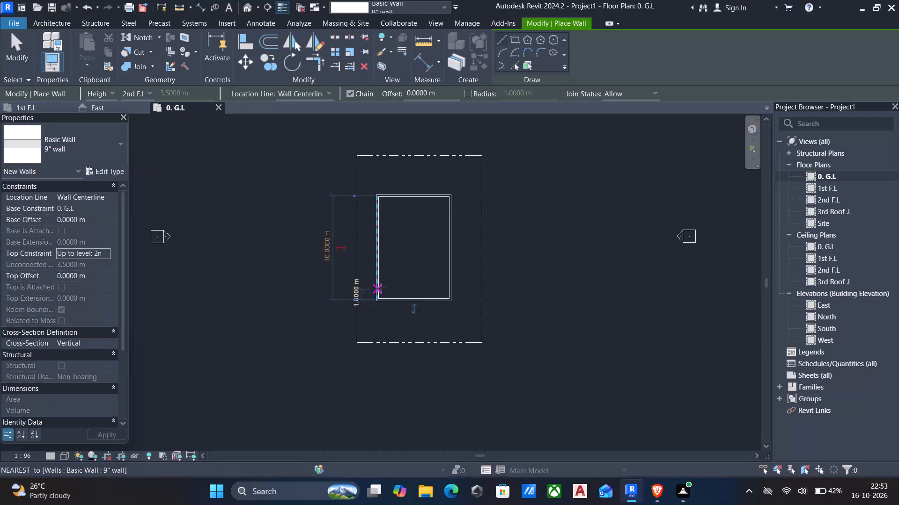
key(Escape)
key(Escape)
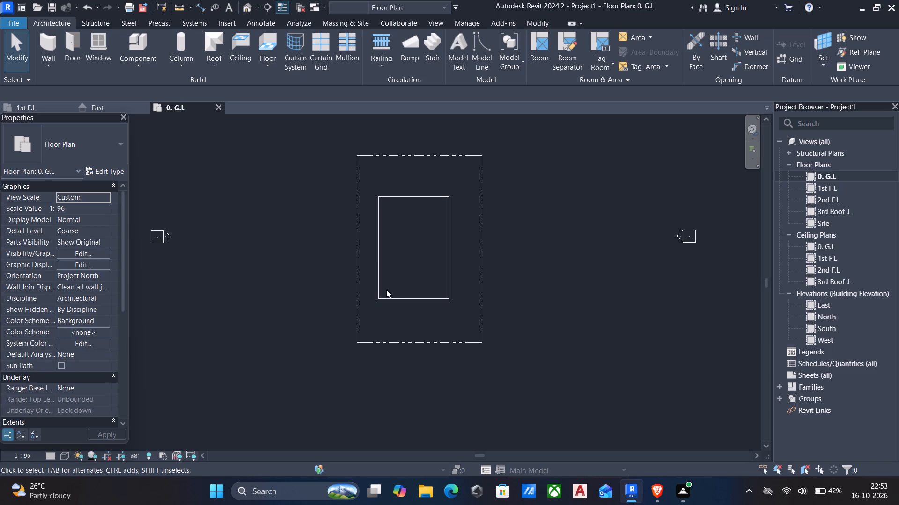
Start the Aligned Dimension command near the walls in the 0. G.L plan.
scroll(385, 289, up, 2)
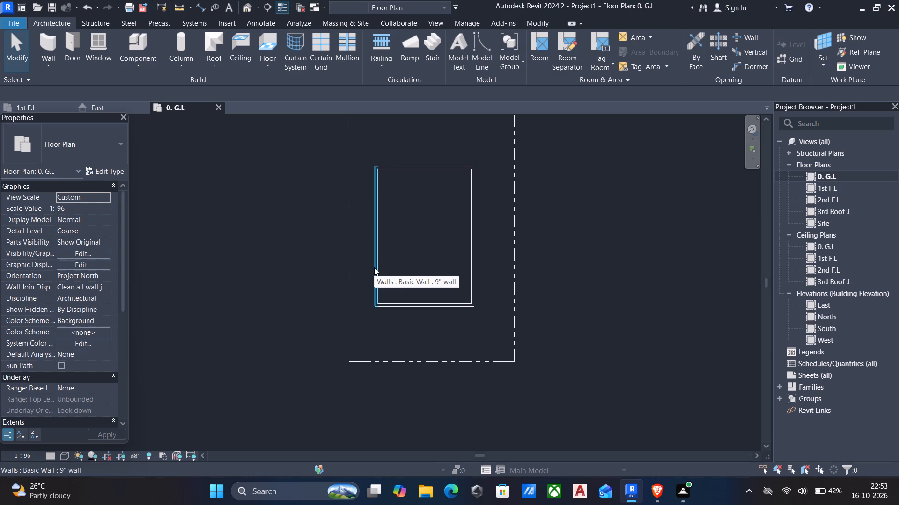
text(di)
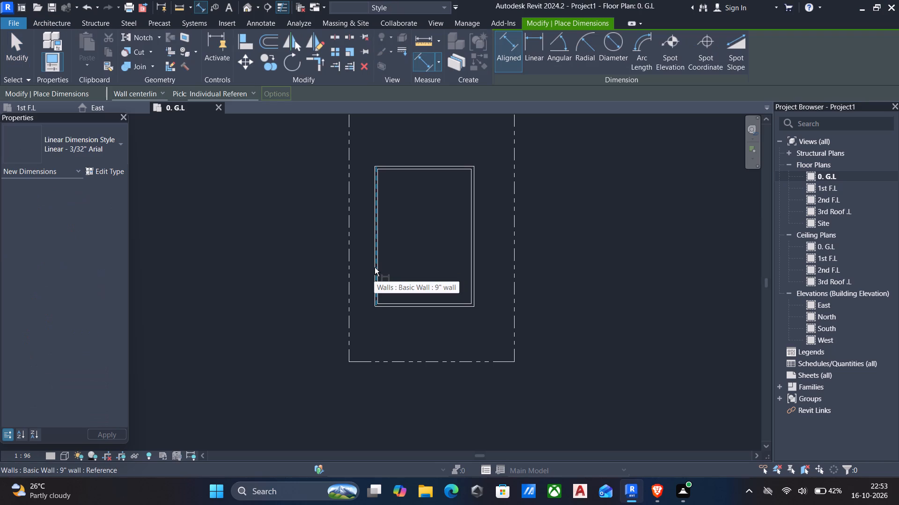
scroll(381, 164, up, 3)
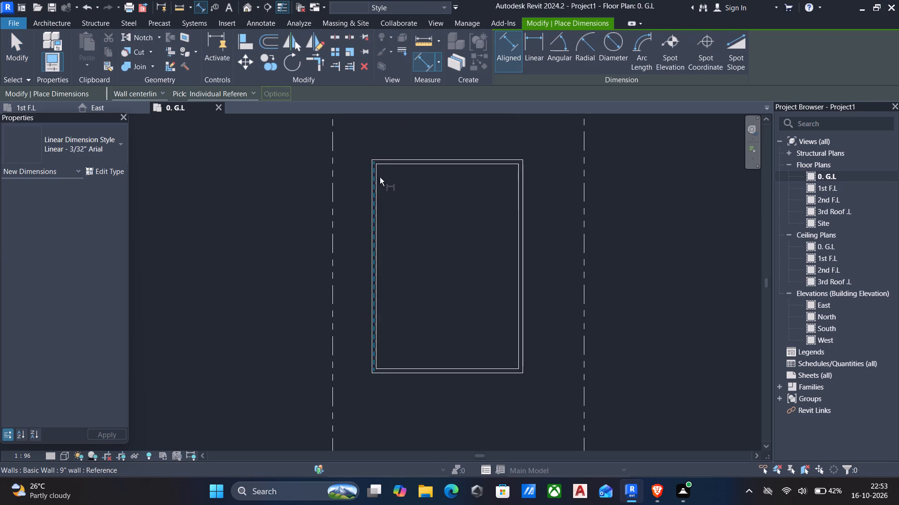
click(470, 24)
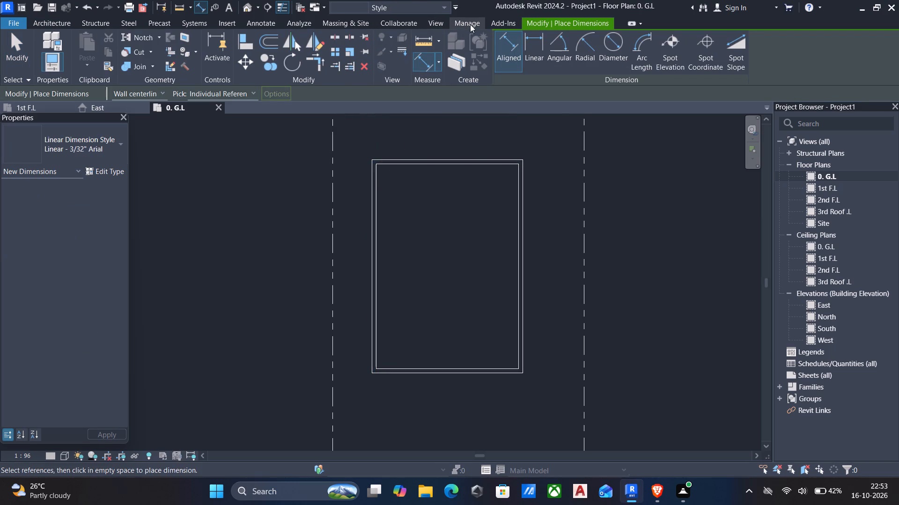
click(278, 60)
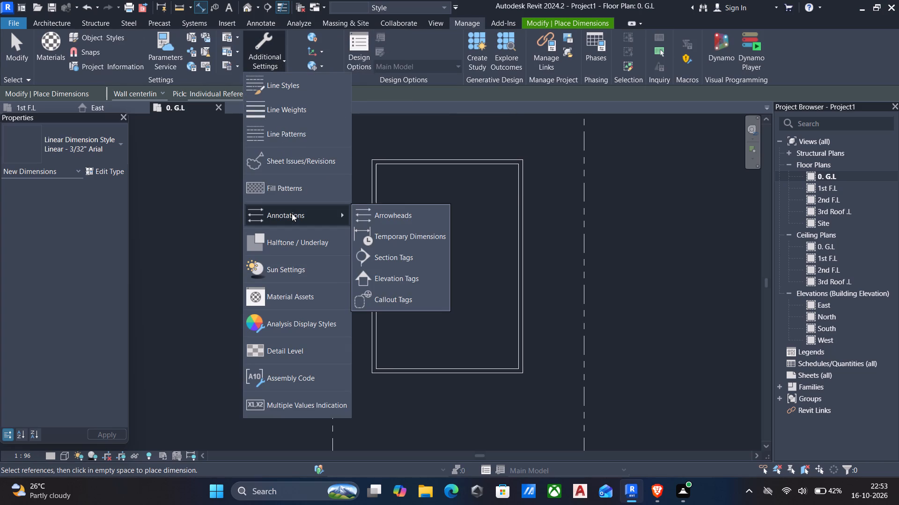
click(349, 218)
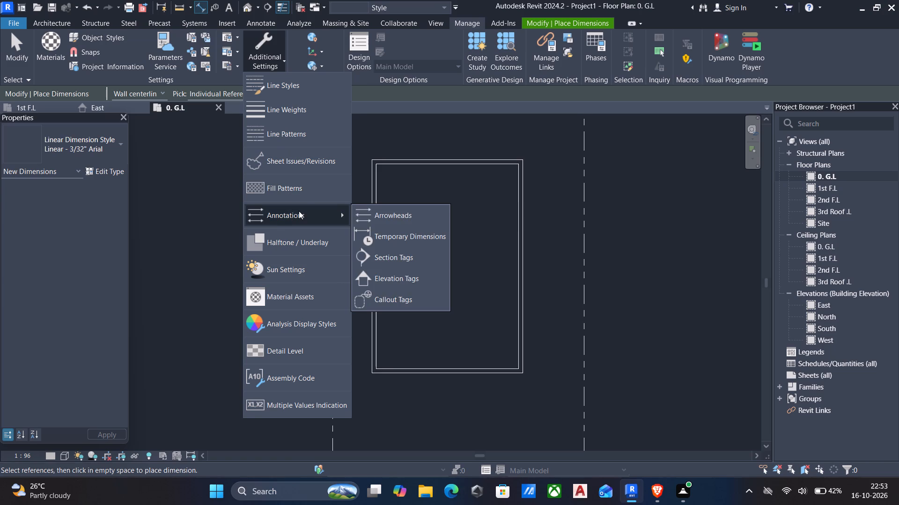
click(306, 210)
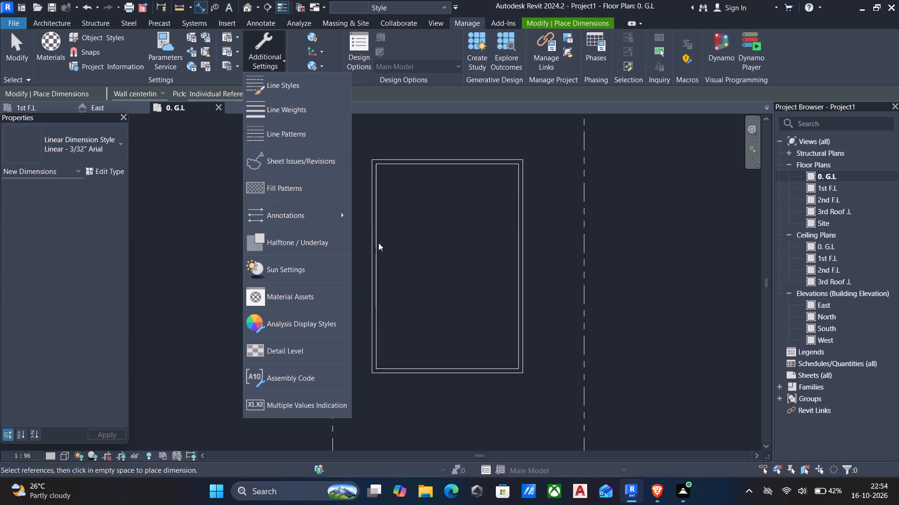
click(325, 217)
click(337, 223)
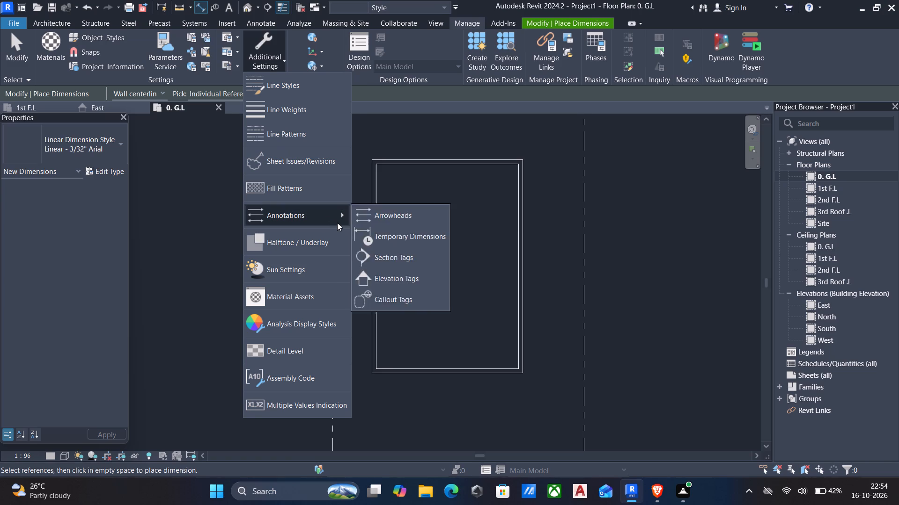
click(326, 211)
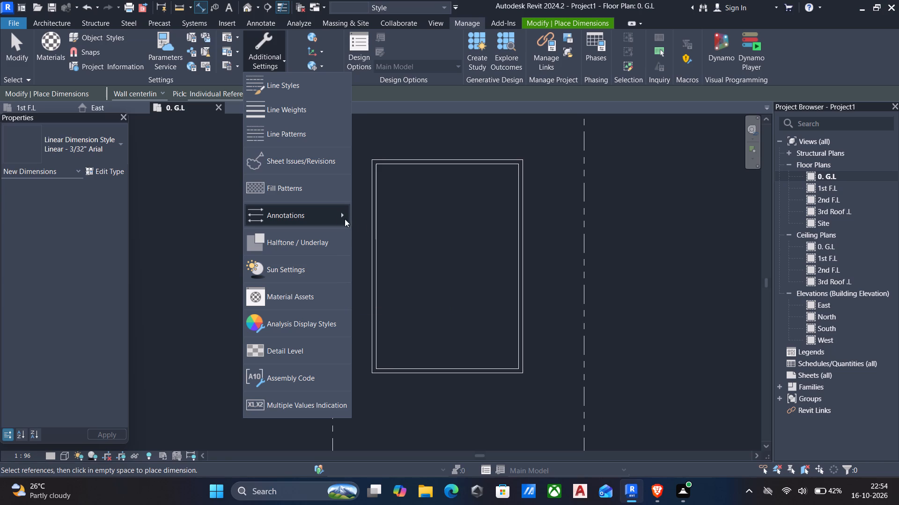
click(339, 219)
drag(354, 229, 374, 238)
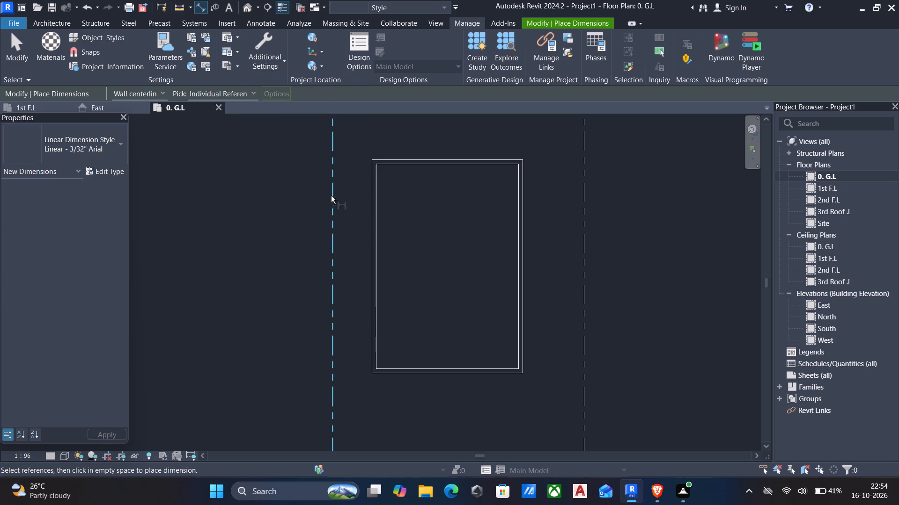
Configure temporary dimensions to measure walls from Faces and doors and windows from Openings.
click(457, 22)
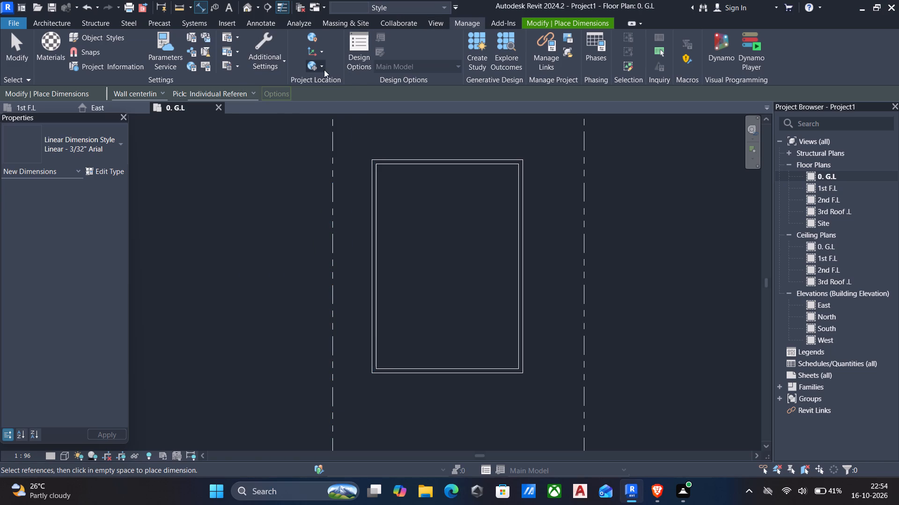
click(252, 65)
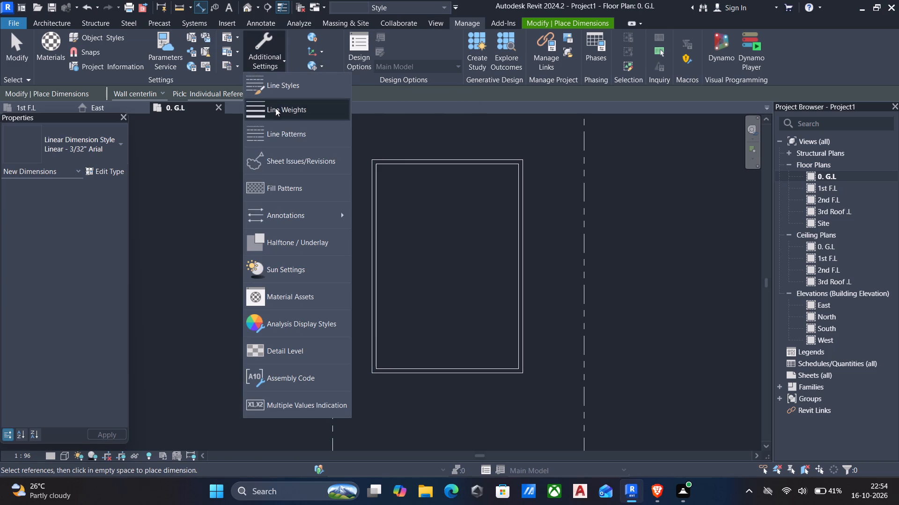
click(294, 211)
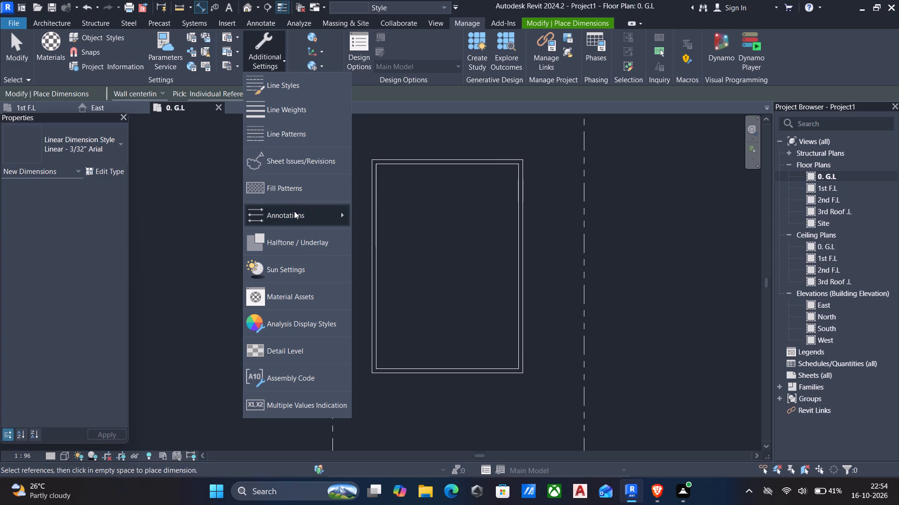
click(420, 235)
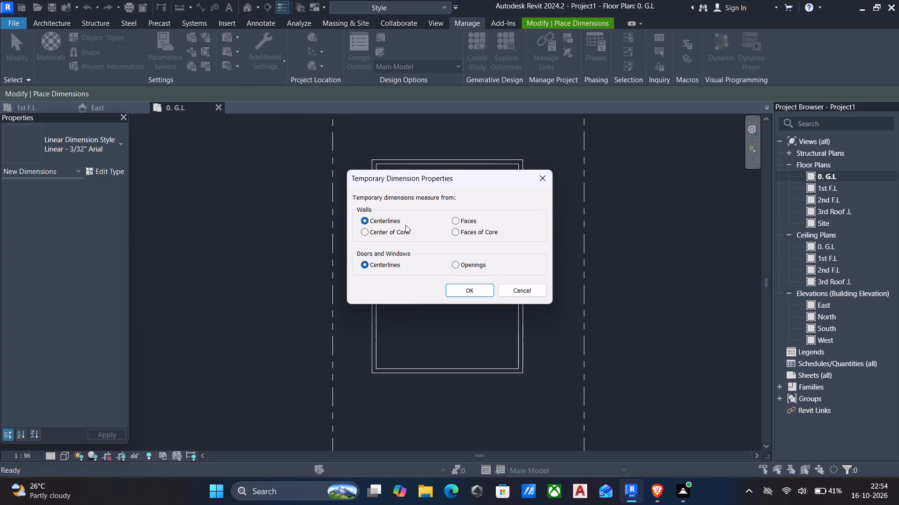
click(451, 220)
click(457, 224)
click(455, 262)
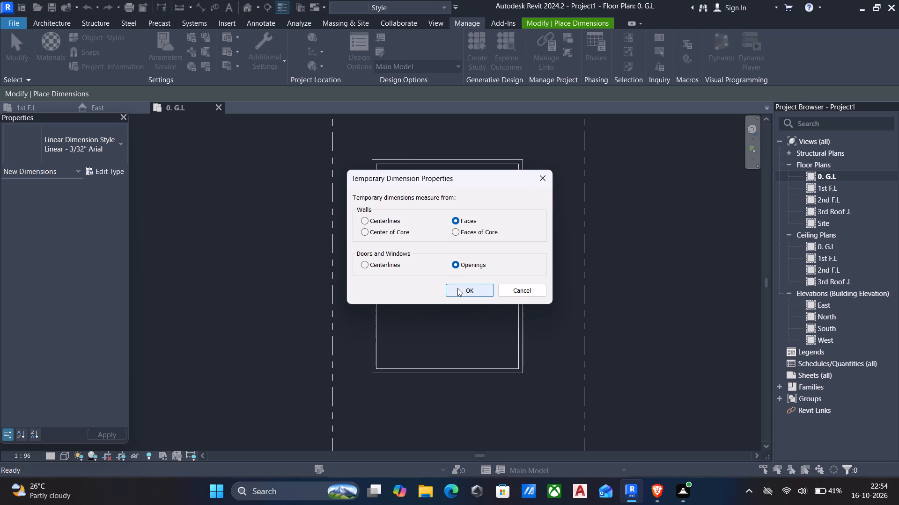
click(457, 288)
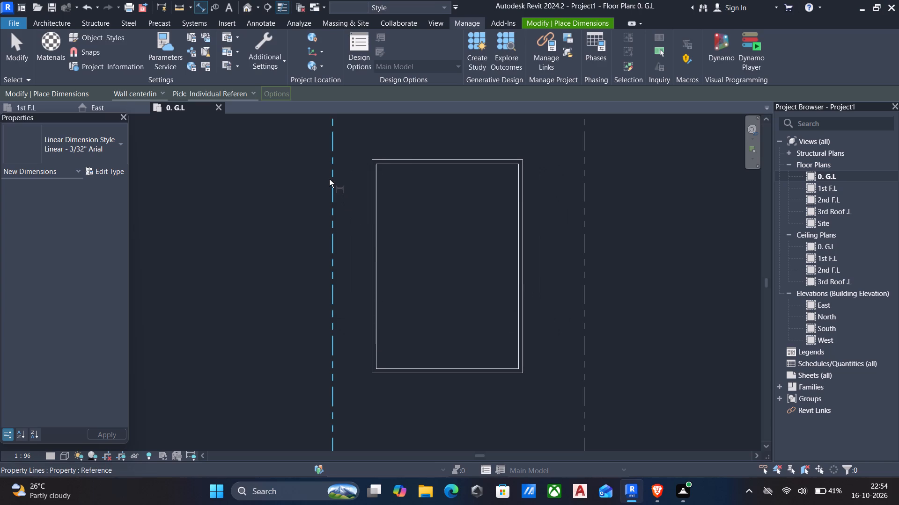
Dimension the gap between the left property line and the outer face of the left 9" wall, placing the dimension just above the walls.
scroll(332, 165, up, 4)
click(332, 160)
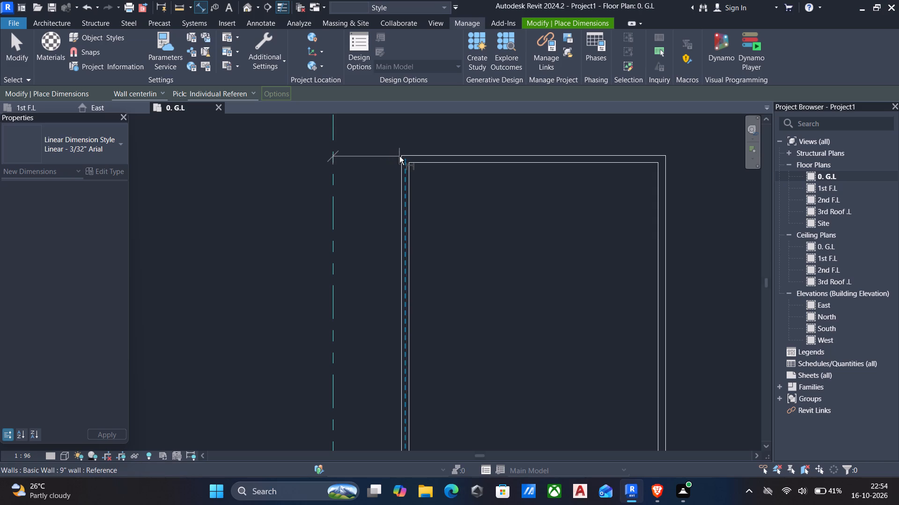
scroll(400, 157, up, 4)
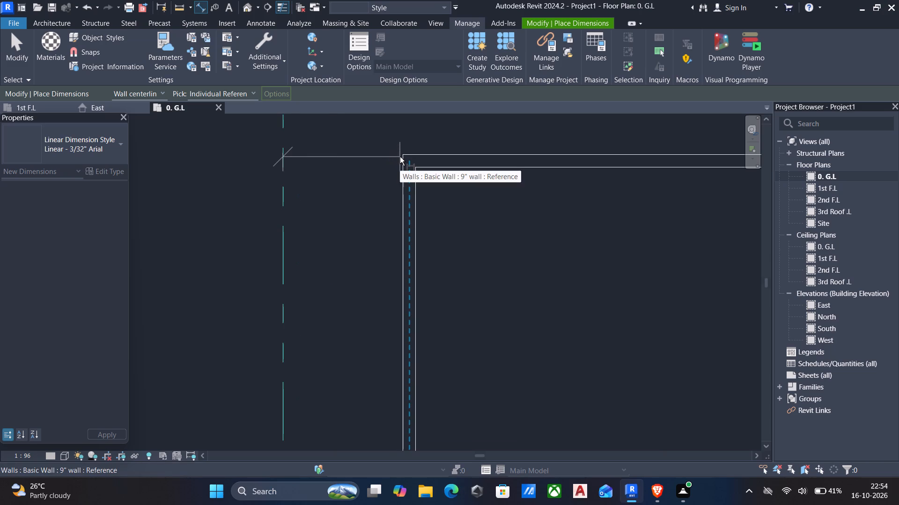
key(Tab)
key(Tab)
key(Tab)
key(Tab)
key(Tab)
key(Tab)
key(Tab)
key(Tab)
key(Tab)
key(Tab)
key(Tab)
key(Tab)
key(Tab)
key(Tab)
key(Tab)
key(Tab)
key(Tab)
key(Tab)
key(Tab)
key(Tab)
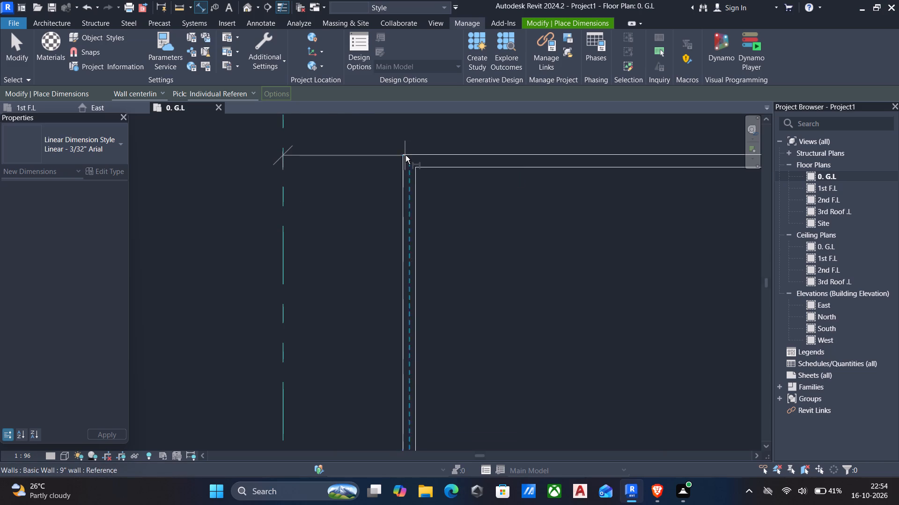
click(405, 155)
middle_drag(390, 138, 378, 168)
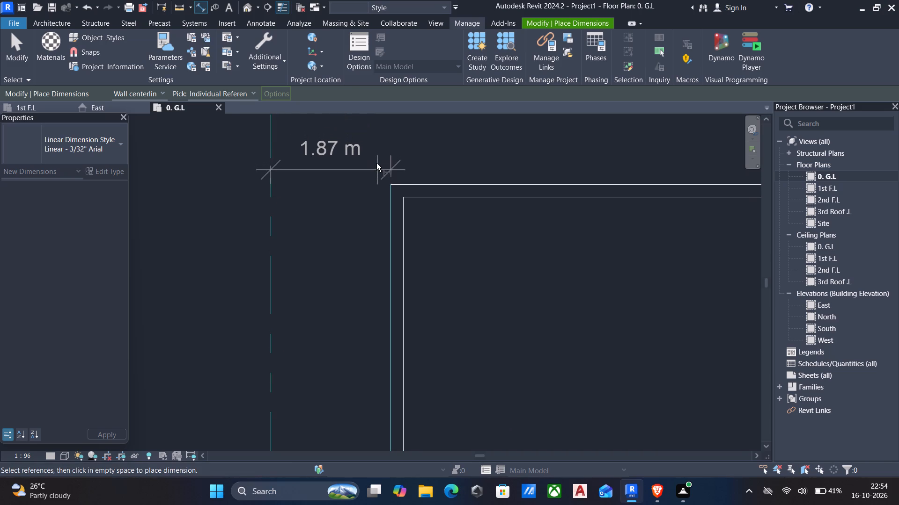
click(374, 155)
middle_drag(370, 187, 306, 217)
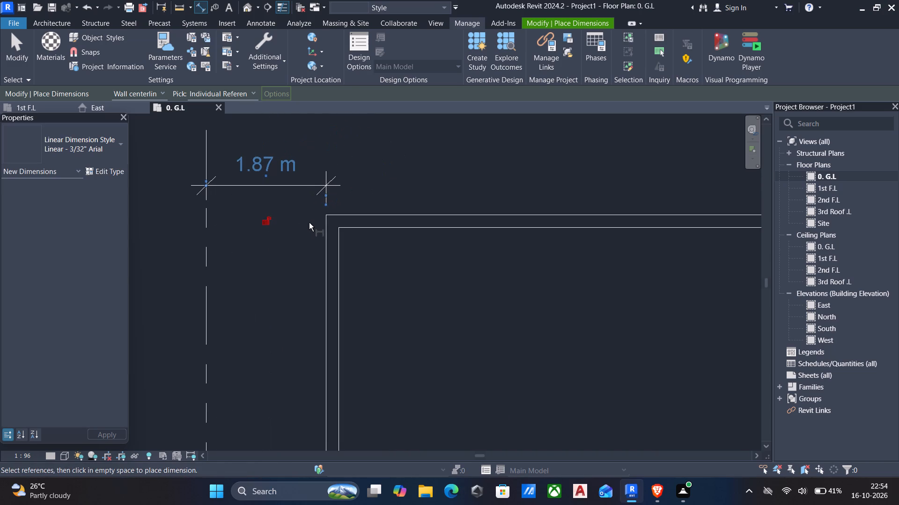
key(Escape)
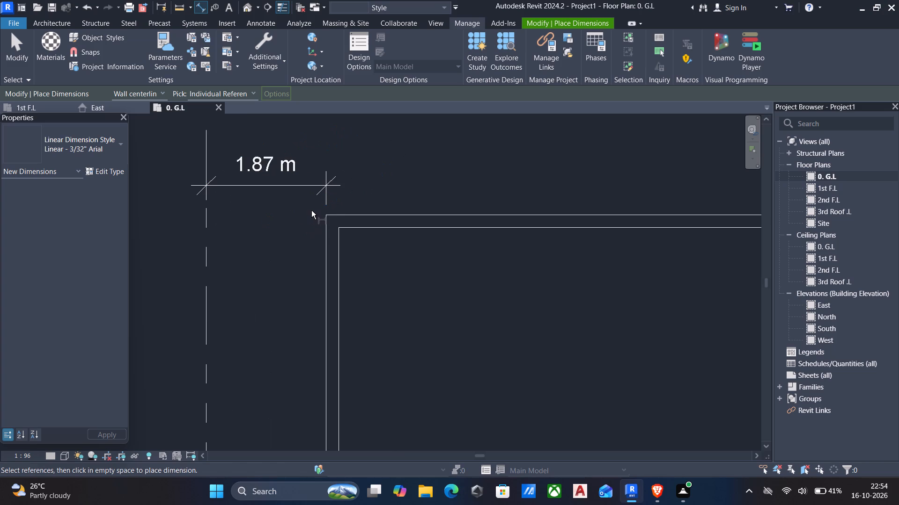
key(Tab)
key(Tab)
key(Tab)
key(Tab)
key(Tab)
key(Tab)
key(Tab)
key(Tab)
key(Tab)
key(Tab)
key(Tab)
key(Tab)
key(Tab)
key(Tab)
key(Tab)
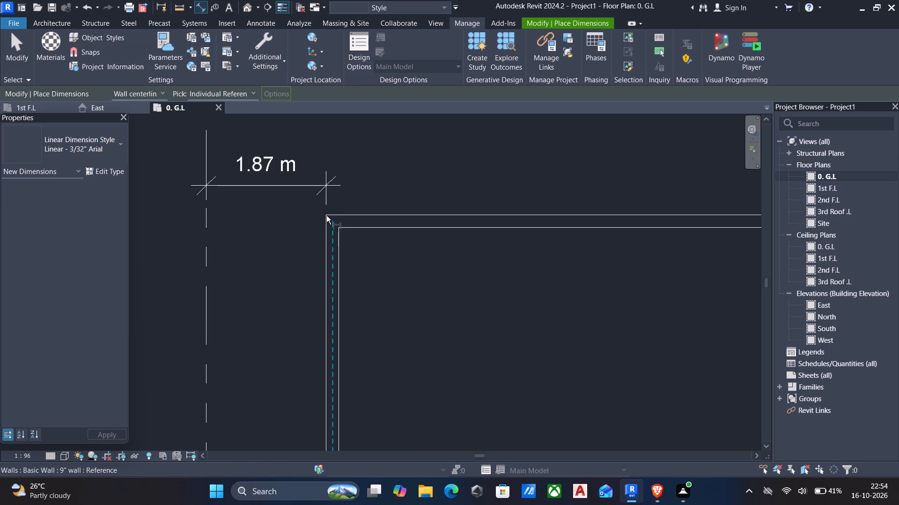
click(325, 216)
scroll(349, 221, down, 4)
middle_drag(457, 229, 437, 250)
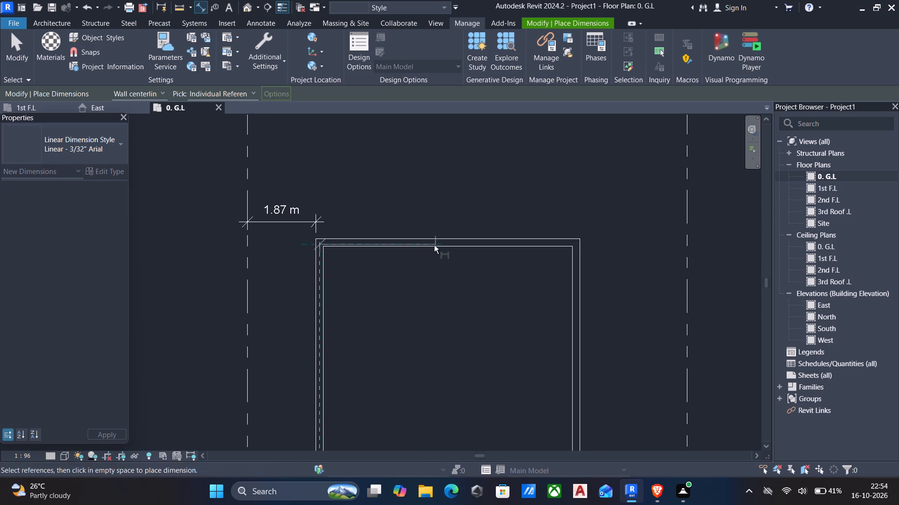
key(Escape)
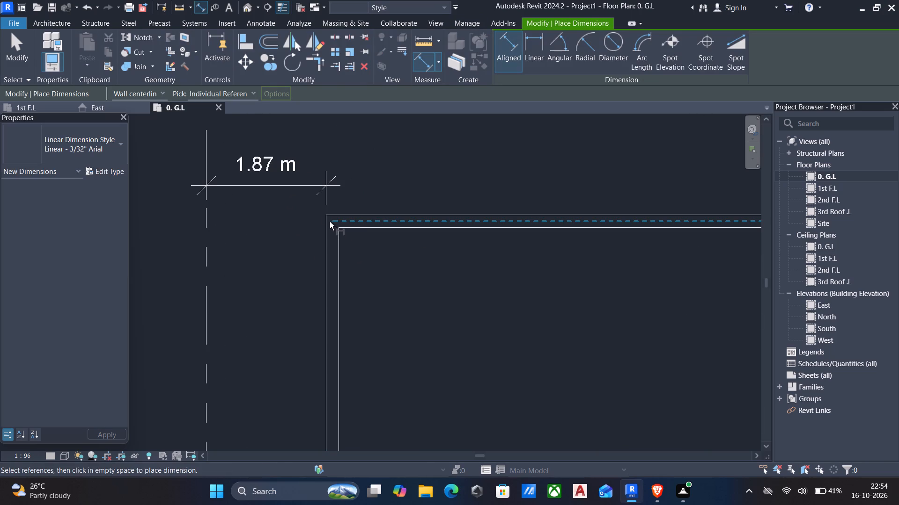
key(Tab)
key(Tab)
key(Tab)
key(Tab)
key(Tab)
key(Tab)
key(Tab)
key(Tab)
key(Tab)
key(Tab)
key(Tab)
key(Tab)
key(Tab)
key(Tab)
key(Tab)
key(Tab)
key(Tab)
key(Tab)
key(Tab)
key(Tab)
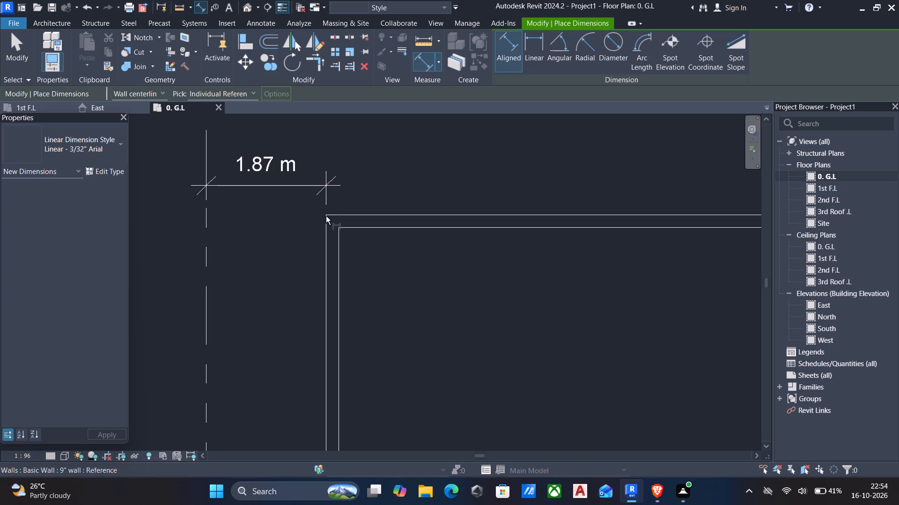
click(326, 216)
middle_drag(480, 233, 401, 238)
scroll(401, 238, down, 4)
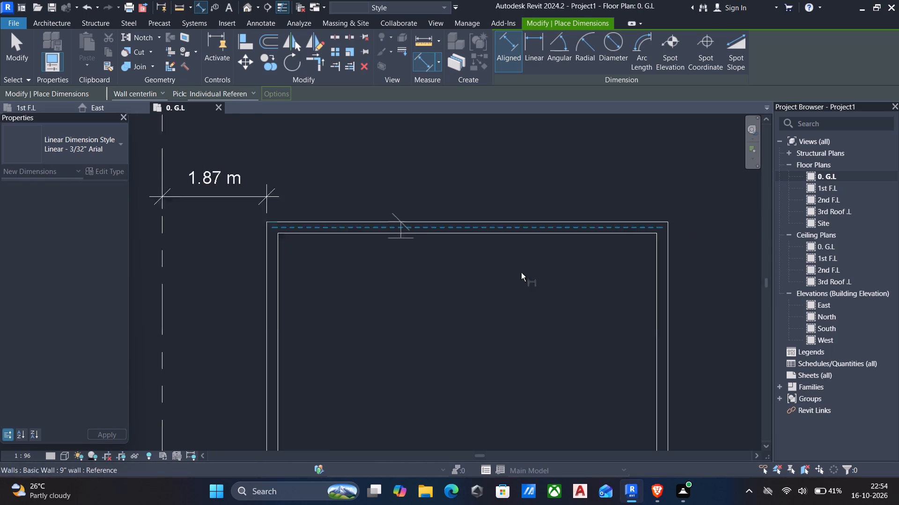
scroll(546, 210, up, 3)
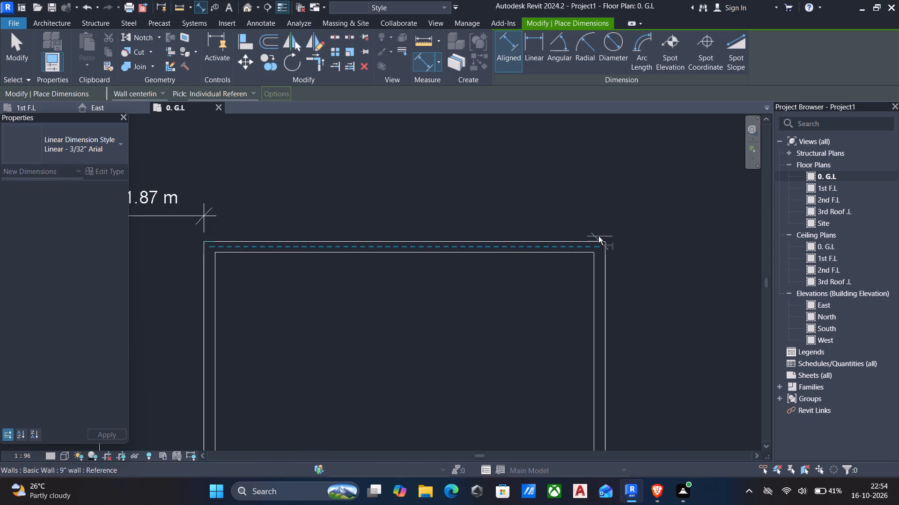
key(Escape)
Dimension the overall width of the wall rectangle between the left and right outer faces, in line with the first dimension above the walls.
key(Tab)
key(Tab)
key(Tab)
key(Tab)
key(Tab)
key(Tab)
key(Tab)
key(Tab)
key(Tab)
key(Tab)
key(Tab)
key(Tab)
key(Tab)
key(Tab)
key(Tab)
key(Tab)
key(Tab)
key(Tab)
key(Tab)
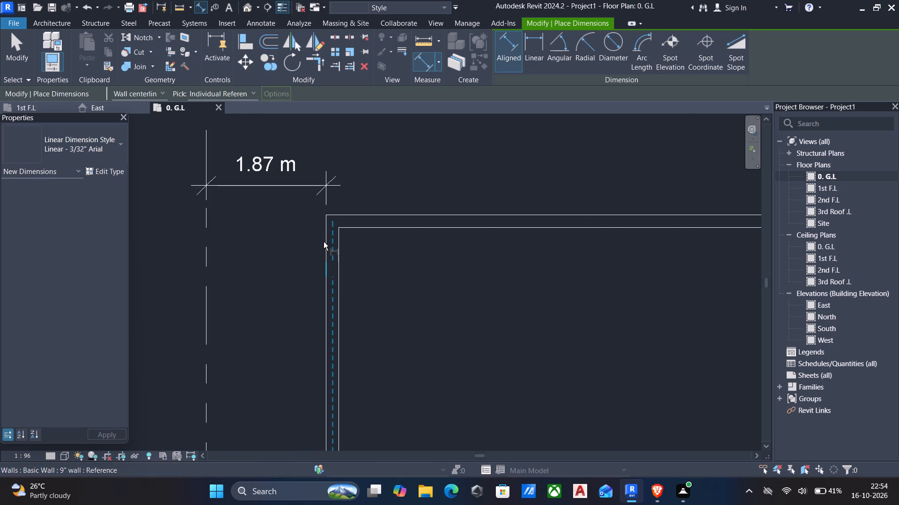
click(324, 228)
scroll(460, 236, up, 1)
middle_drag(460, 236, 412, 234)
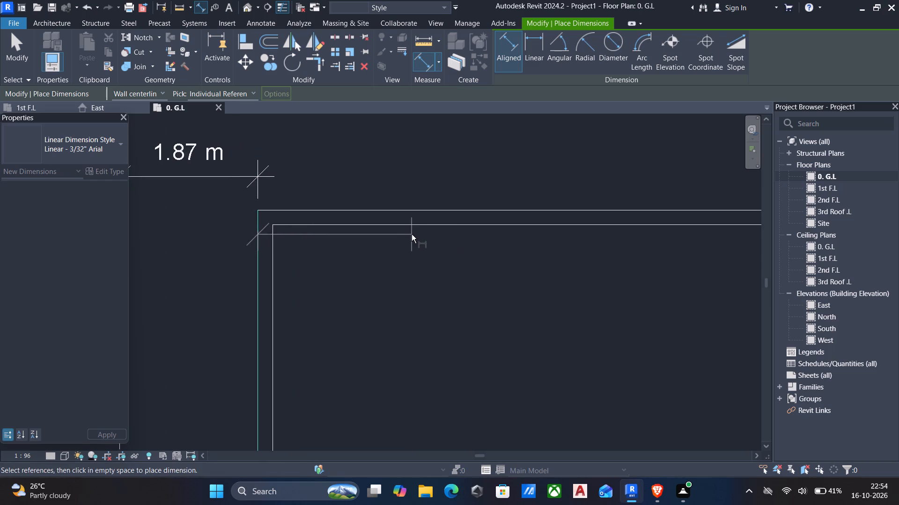
scroll(413, 234, down, 2)
middle_drag(473, 234, 421, 255)
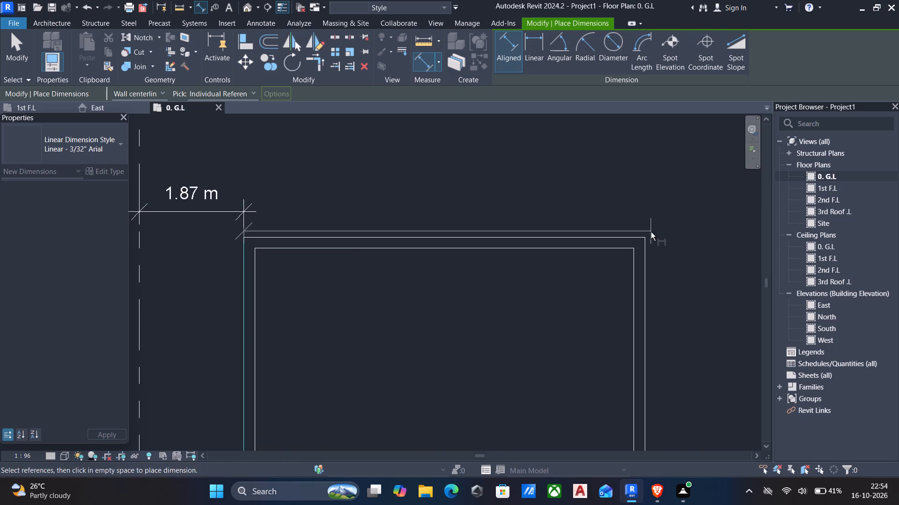
click(647, 238)
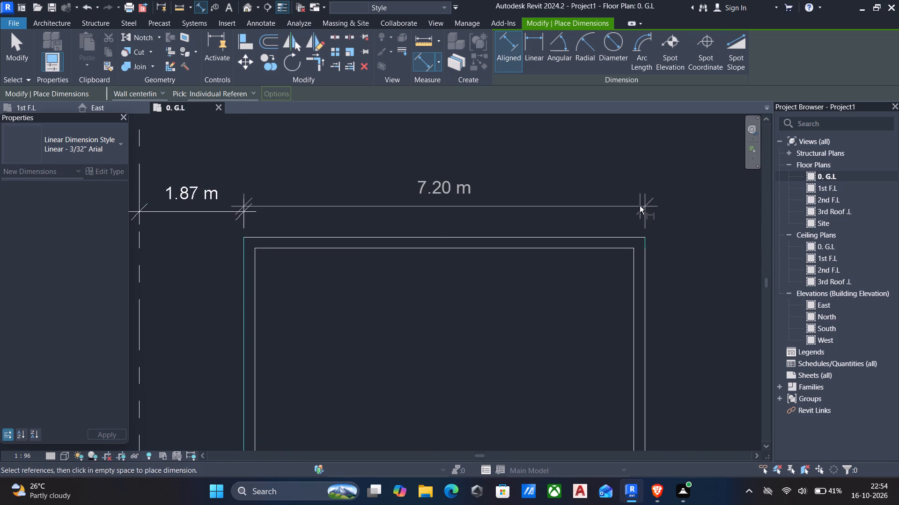
click(641, 214)
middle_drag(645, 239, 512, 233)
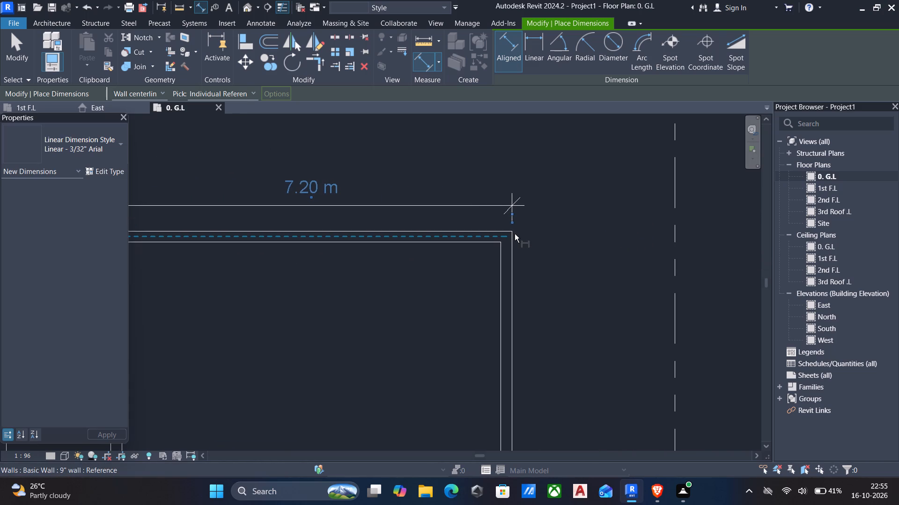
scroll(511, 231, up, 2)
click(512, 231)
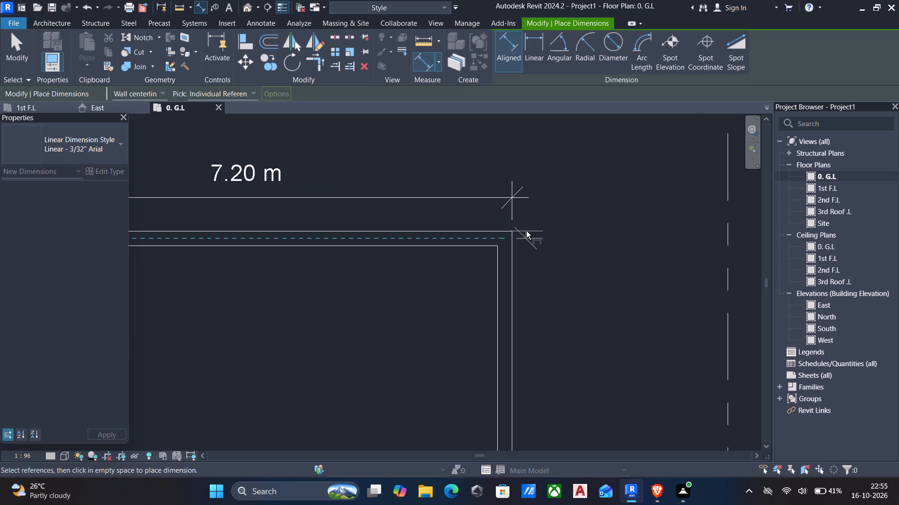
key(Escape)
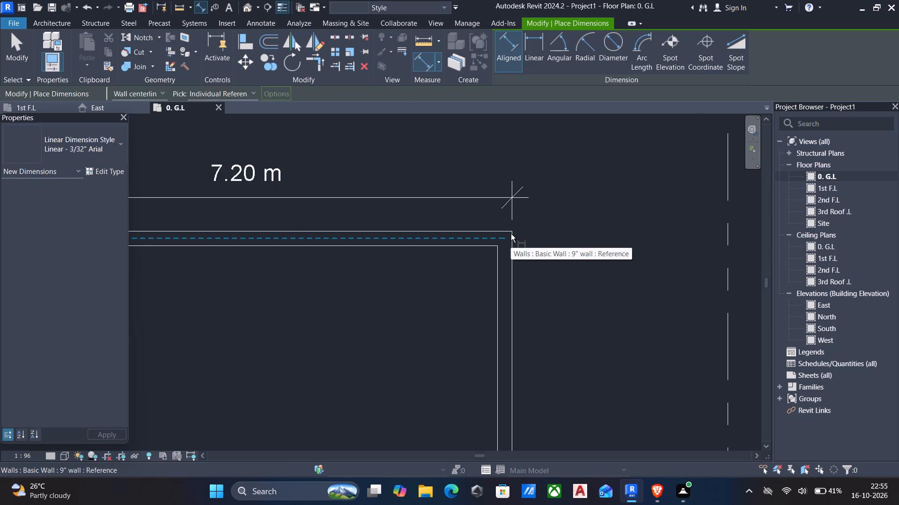
Dimension the gap between the right wall's outer face and the right property line, aligned with the overall width dimension.
key(Tab)
key(Tab)
key(Tab)
key(Tab)
key(Tab)
key(Tab)
key(Tab)
key(Tab)
key(Tab)
key(Tab)
key(Tab)
key(Tab)
key(Tab)
key(Tab)
key(Tab)
key(Tab)
key(Tab)
key(Tab)
key(Tab)
key(Tab)
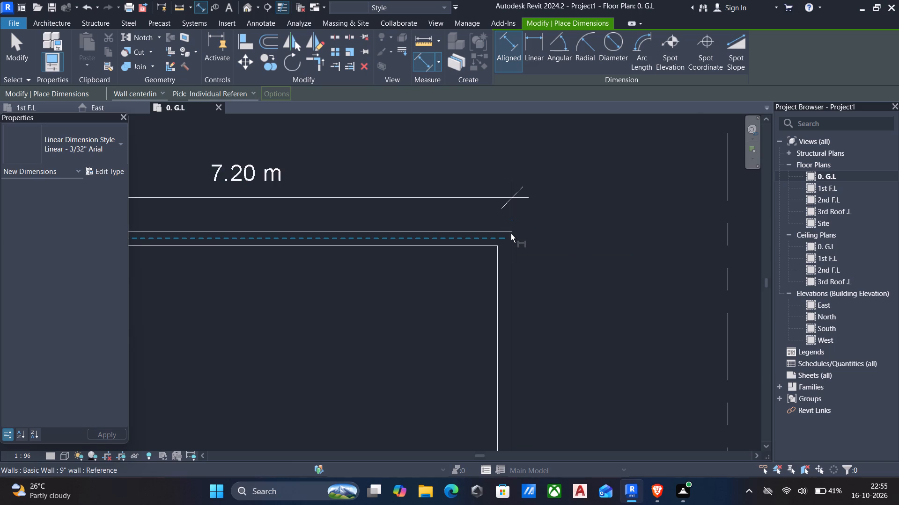
click(511, 232)
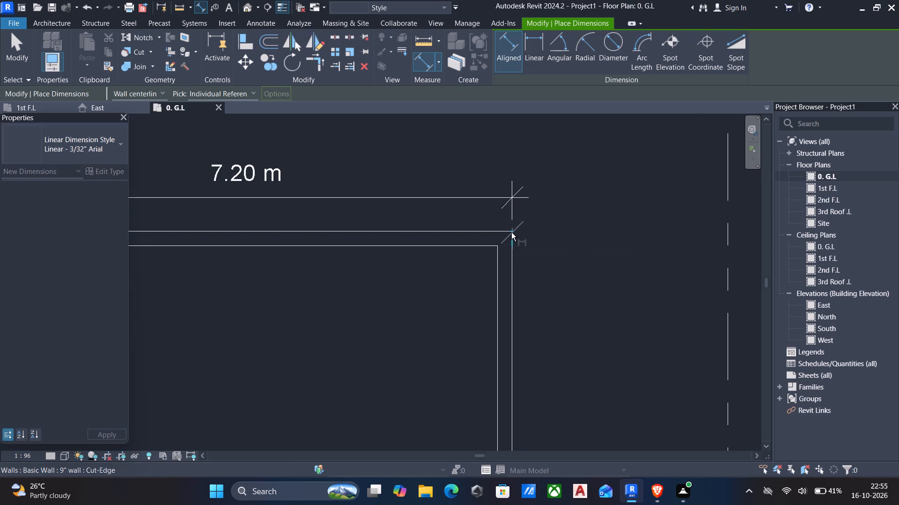
click(730, 235)
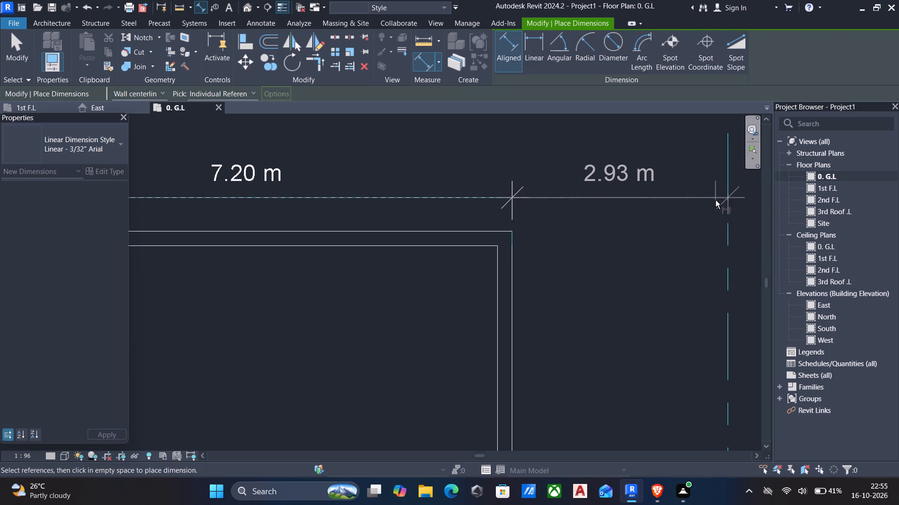
click(715, 200)
middle_drag(672, 267, 668, 261)
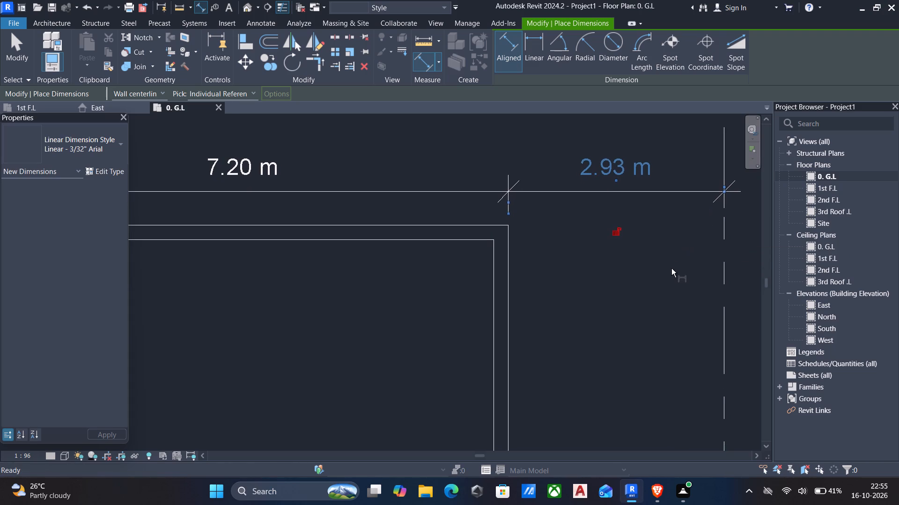
middle_drag(715, 305, 589, 346)
scroll(584, 348, down, 5)
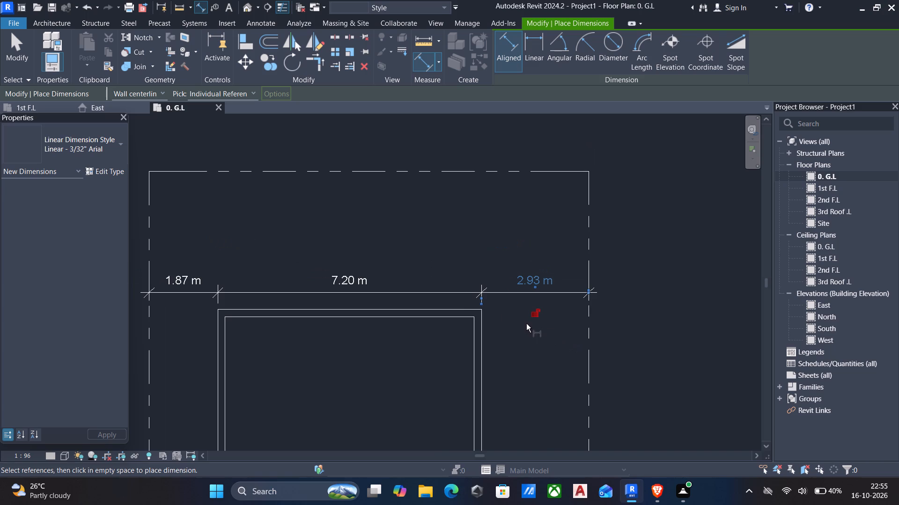
scroll(463, 302, up, 3)
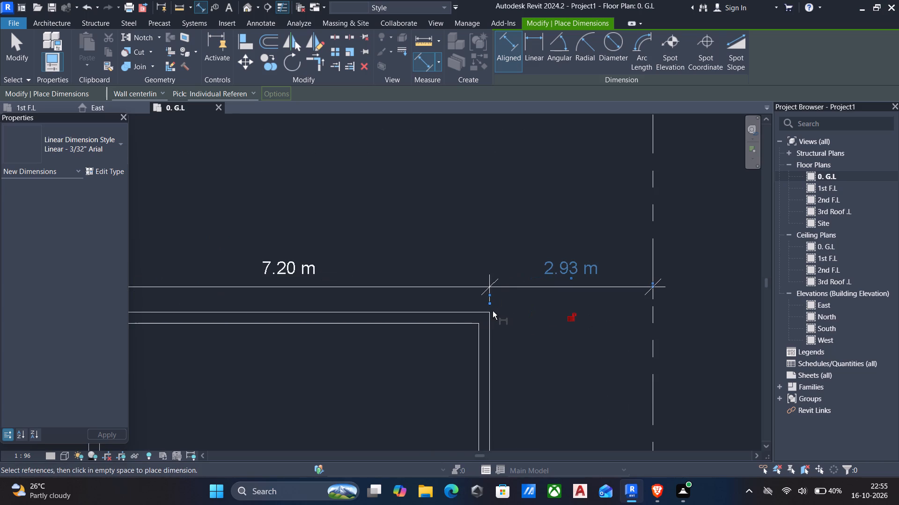
key(Escape)
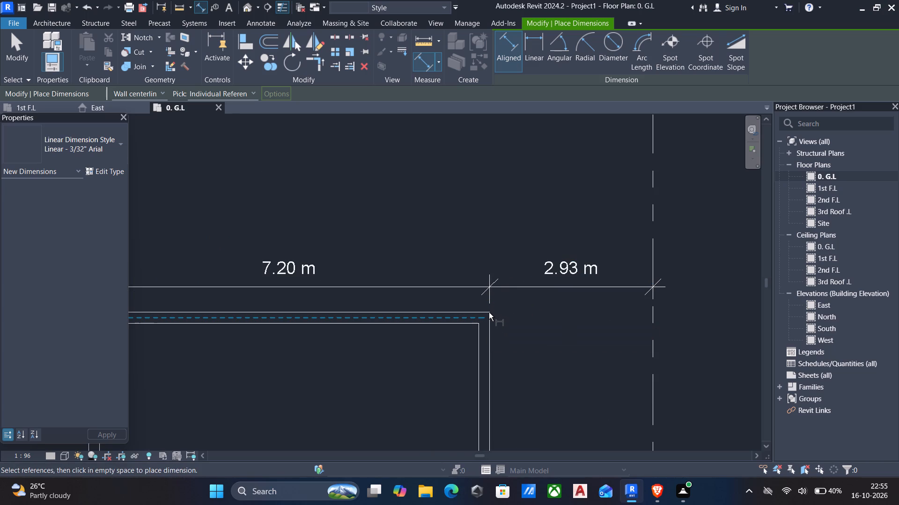
Dimension the gap between the top wall's outer face and the top property line, placing it near the plot's upper right corner.
key(Tab)
key(Tab)
key(Tab)
key(Tab)
key(Tab)
key(Tab)
key(Tab)
key(Tab)
key(Tab)
key(Tab)
key(Tab)
key(Tab)
key(Tab)
key(Tab)
key(Tab)
key(Tab)
key(Tab)
key(Tab)
key(Tab)
key(Tab)
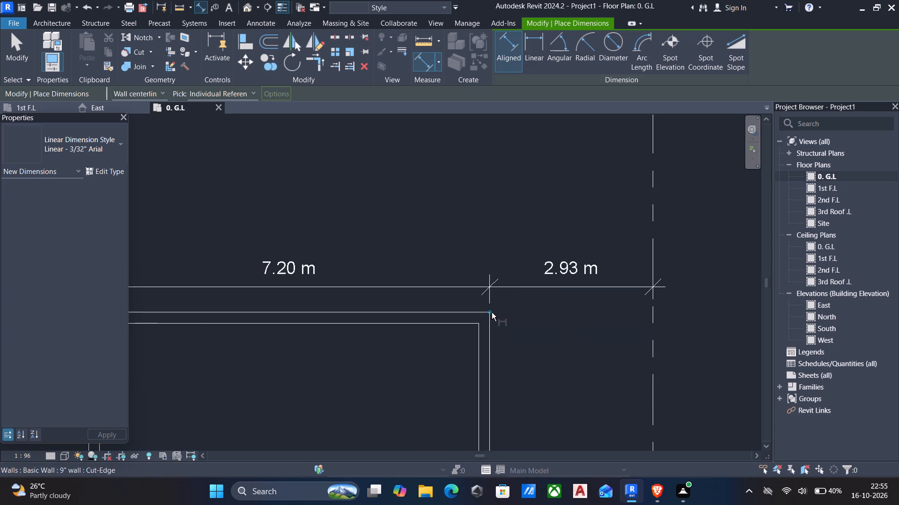
click(490, 312)
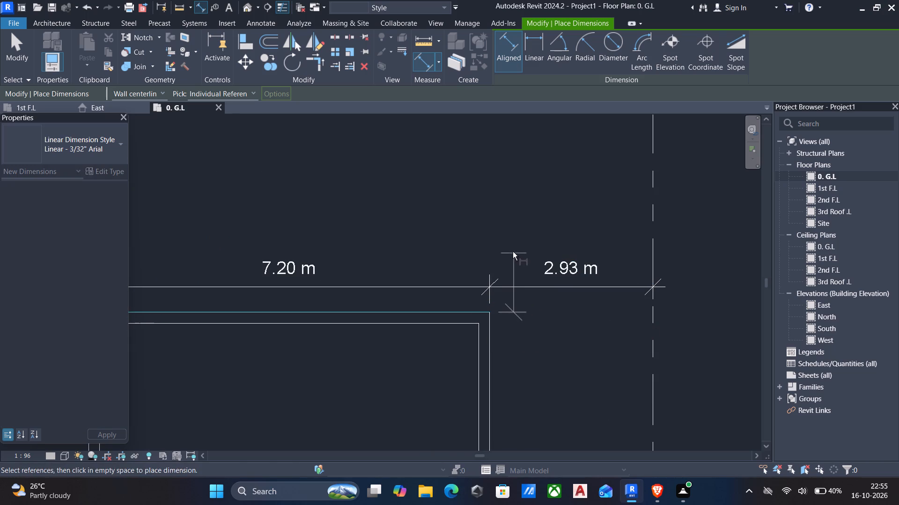
middle_drag(511, 249, 493, 317)
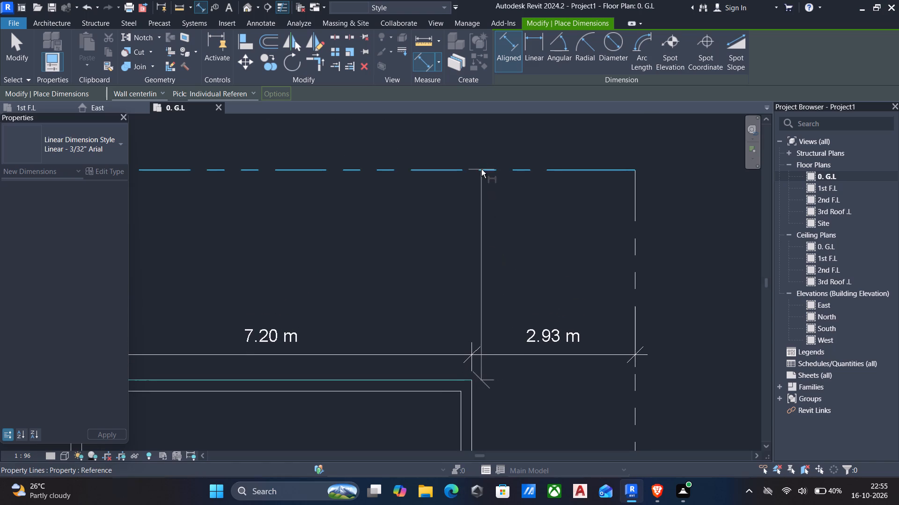
click(481, 169)
click(573, 198)
scroll(544, 239, down, 5)
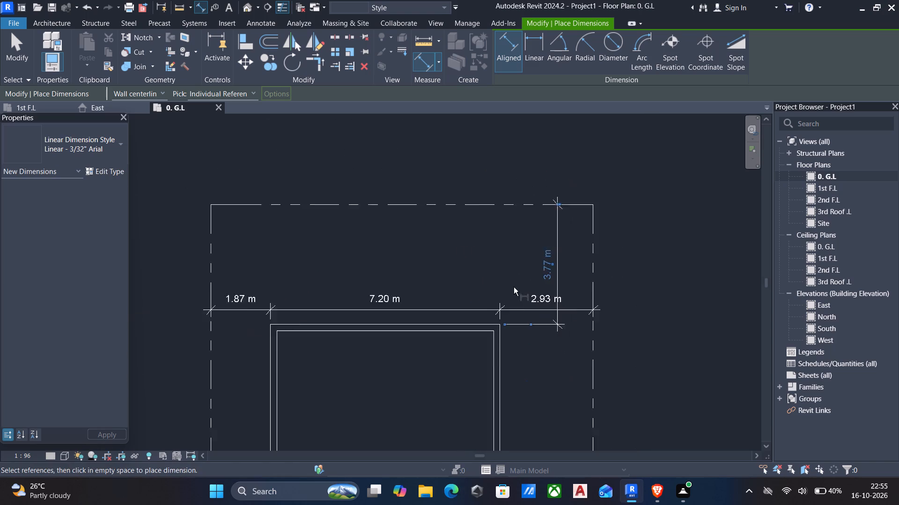
middle_drag(490, 355, 486, 299)
key(Escape)
middle_drag(487, 327, 475, 264)
scroll(475, 263, down, 3)
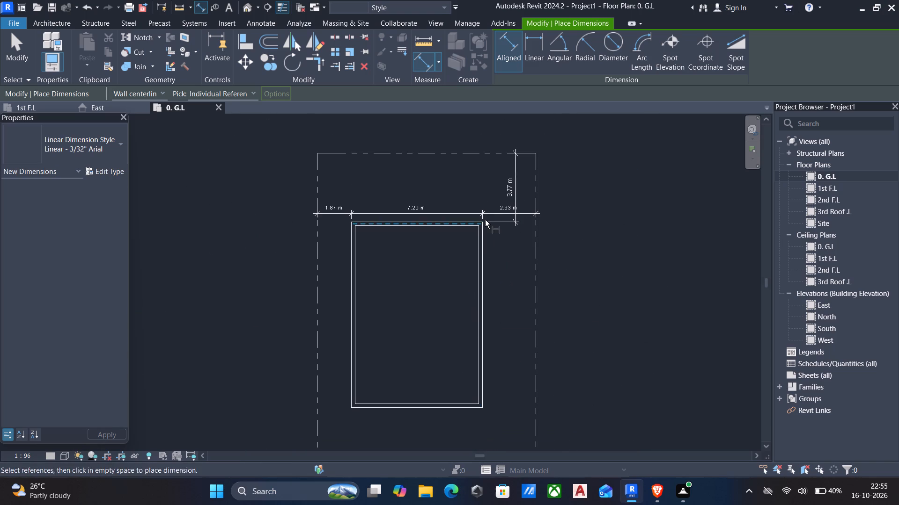
Dimension the overall length of the wall rectangle between the top and bottom walls' outer faces, aligned with the top gap dimension beside the right wall.
scroll(485, 219, up, 4)
key(Tab)
key(Tab)
key(Tab)
key(Tab)
key(Tab)
key(Tab)
key(Tab)
key(Tab)
key(Tab)
key(Tab)
key(Tab)
key(Tab)
key(Tab)
key(Tab)
key(Tab)
key(Tab)
key(Tab)
key(Tab)
key(Tab)
key(Tab)
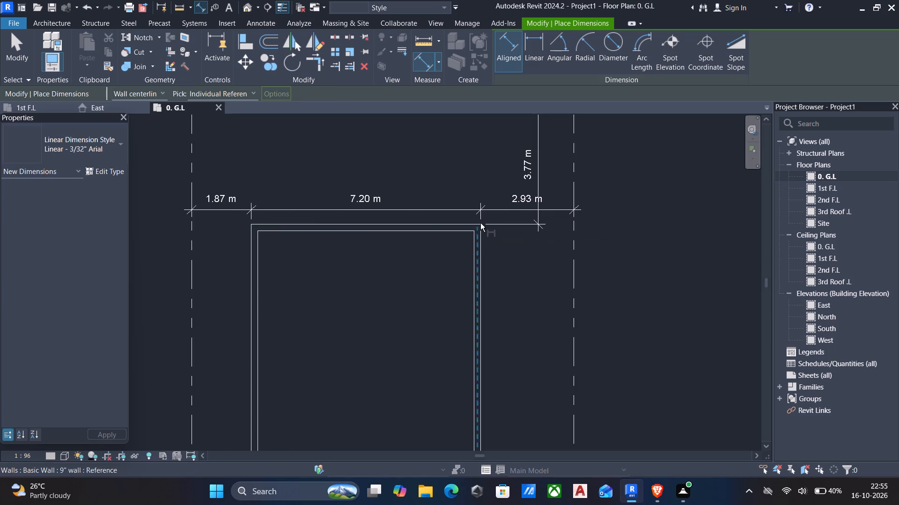
click(480, 223)
middle_drag(523, 316, 520, 243)
scroll(521, 243, down, 3)
middle_drag(532, 342, 530, 330)
scroll(489, 406, up, 8)
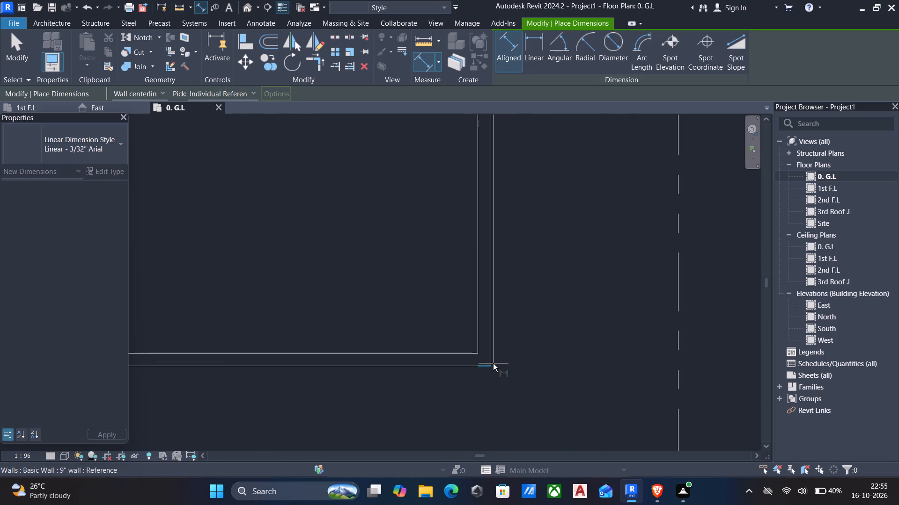
click(493, 367)
scroll(512, 369, down, 5)
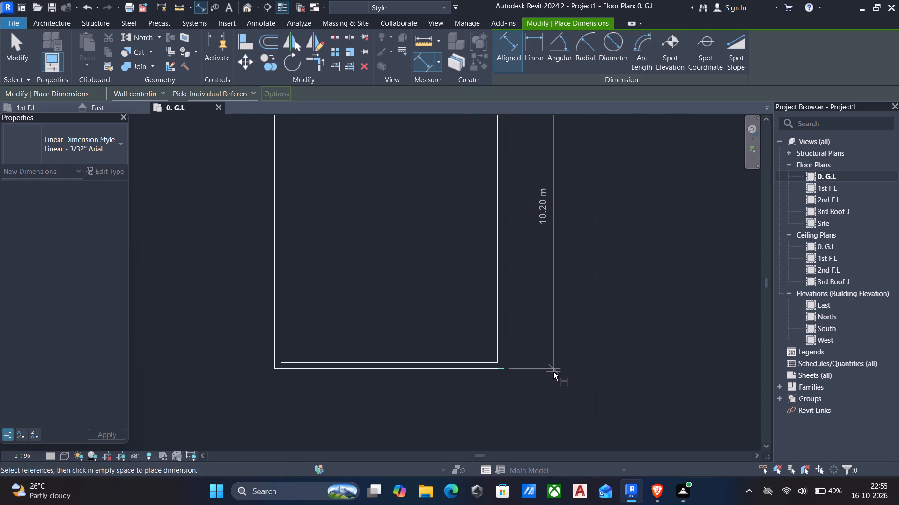
middle_drag(553, 372, 531, 382)
scroll(529, 386, down, 3)
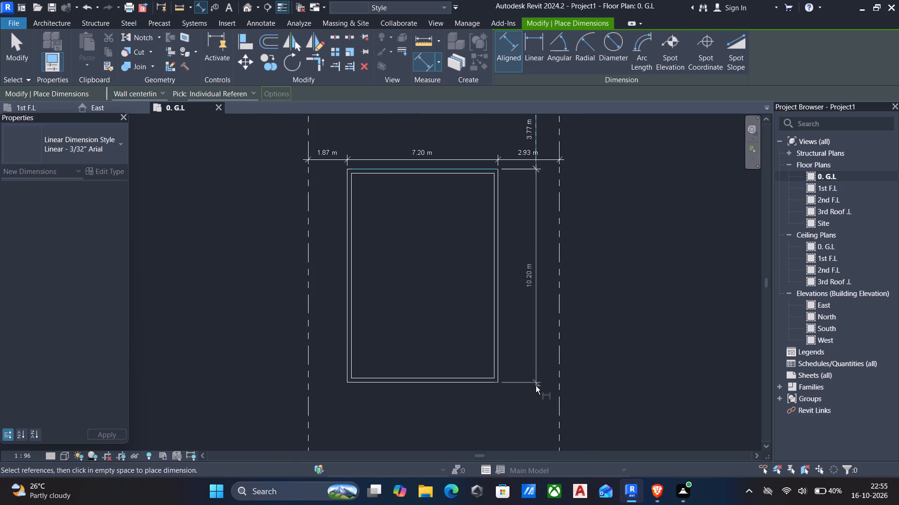
click(536, 386)
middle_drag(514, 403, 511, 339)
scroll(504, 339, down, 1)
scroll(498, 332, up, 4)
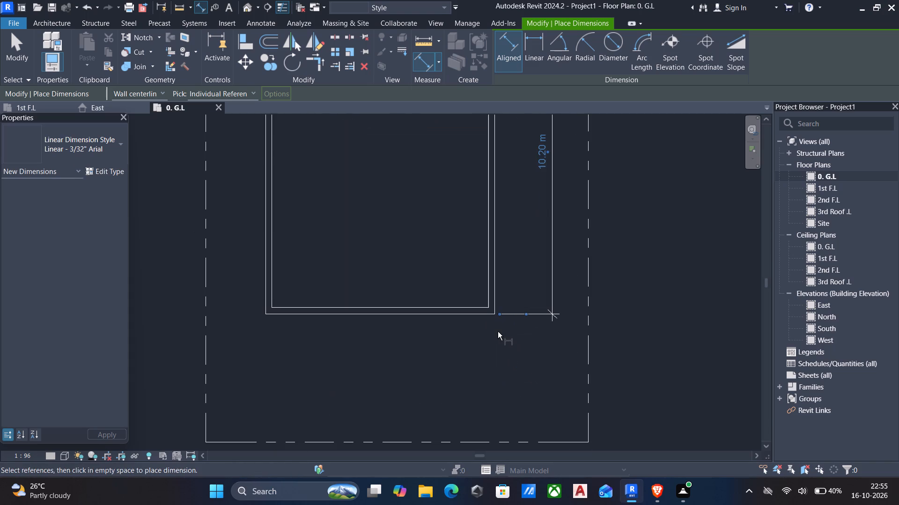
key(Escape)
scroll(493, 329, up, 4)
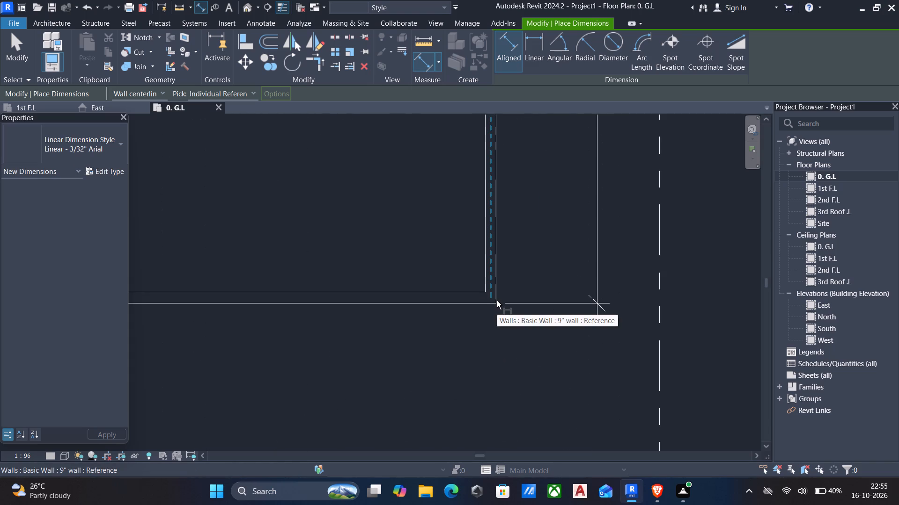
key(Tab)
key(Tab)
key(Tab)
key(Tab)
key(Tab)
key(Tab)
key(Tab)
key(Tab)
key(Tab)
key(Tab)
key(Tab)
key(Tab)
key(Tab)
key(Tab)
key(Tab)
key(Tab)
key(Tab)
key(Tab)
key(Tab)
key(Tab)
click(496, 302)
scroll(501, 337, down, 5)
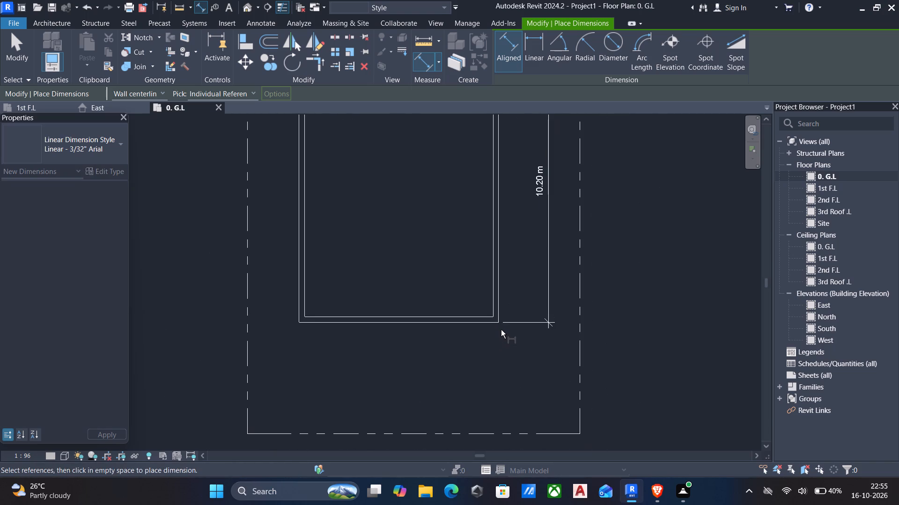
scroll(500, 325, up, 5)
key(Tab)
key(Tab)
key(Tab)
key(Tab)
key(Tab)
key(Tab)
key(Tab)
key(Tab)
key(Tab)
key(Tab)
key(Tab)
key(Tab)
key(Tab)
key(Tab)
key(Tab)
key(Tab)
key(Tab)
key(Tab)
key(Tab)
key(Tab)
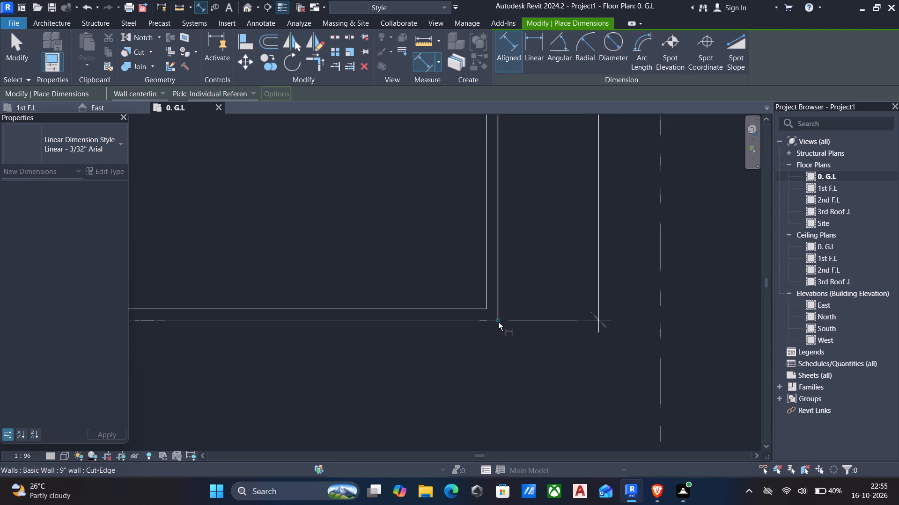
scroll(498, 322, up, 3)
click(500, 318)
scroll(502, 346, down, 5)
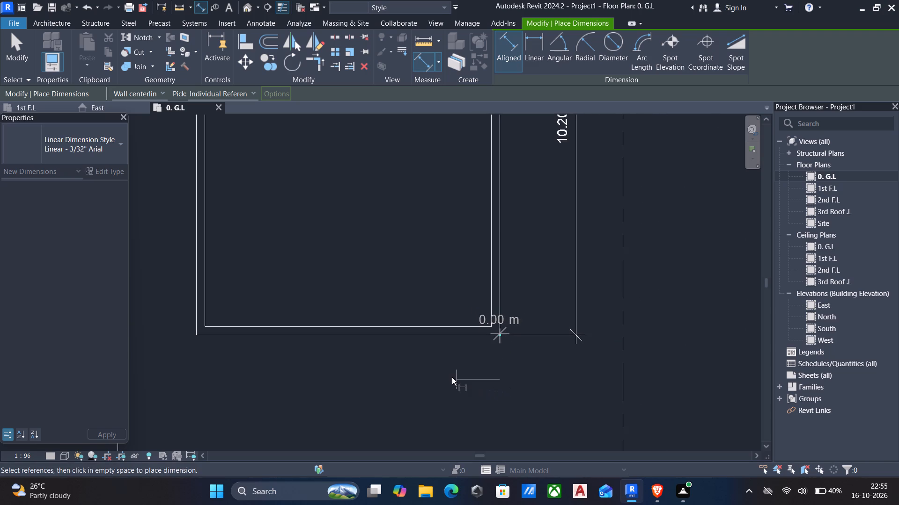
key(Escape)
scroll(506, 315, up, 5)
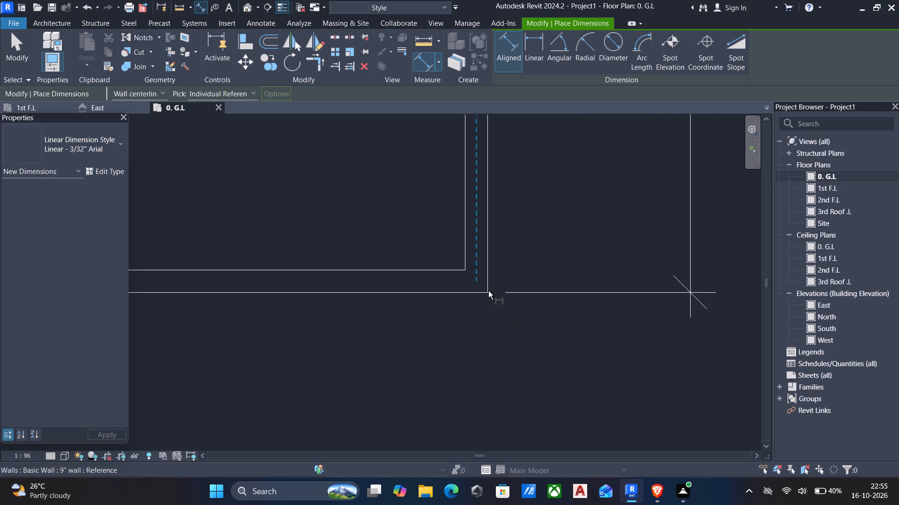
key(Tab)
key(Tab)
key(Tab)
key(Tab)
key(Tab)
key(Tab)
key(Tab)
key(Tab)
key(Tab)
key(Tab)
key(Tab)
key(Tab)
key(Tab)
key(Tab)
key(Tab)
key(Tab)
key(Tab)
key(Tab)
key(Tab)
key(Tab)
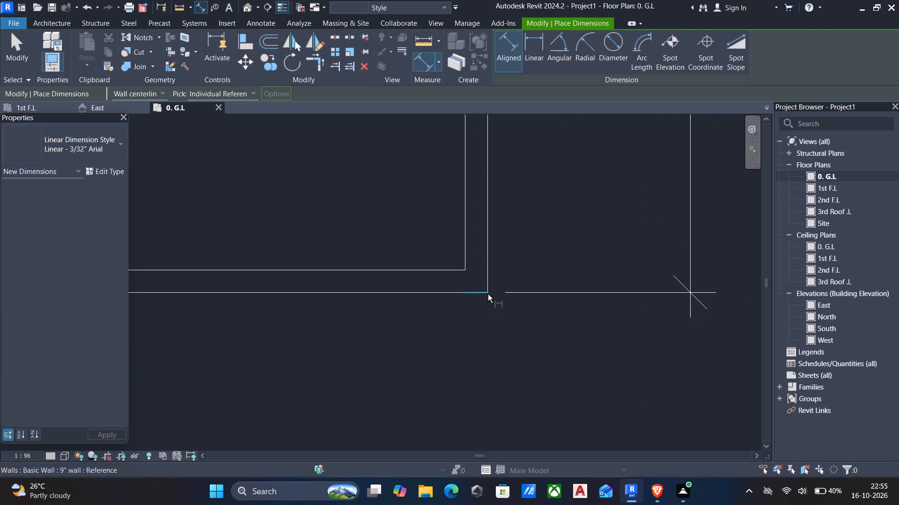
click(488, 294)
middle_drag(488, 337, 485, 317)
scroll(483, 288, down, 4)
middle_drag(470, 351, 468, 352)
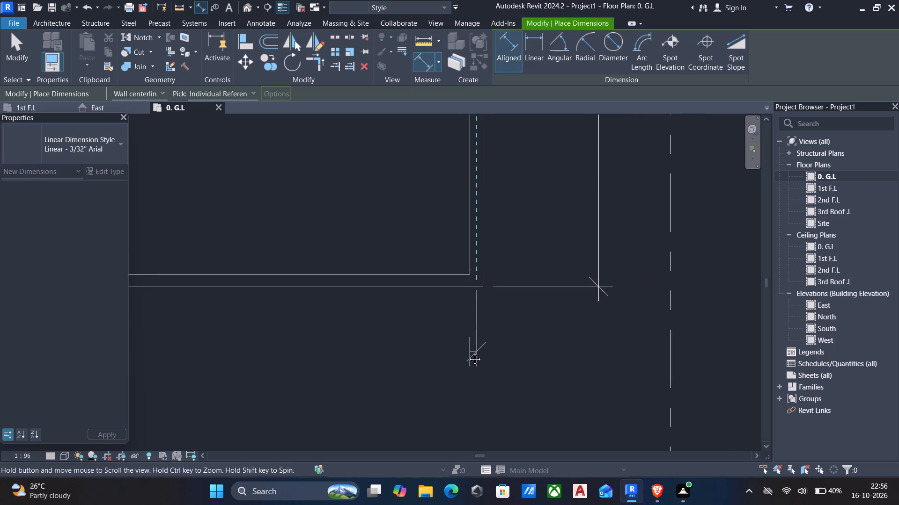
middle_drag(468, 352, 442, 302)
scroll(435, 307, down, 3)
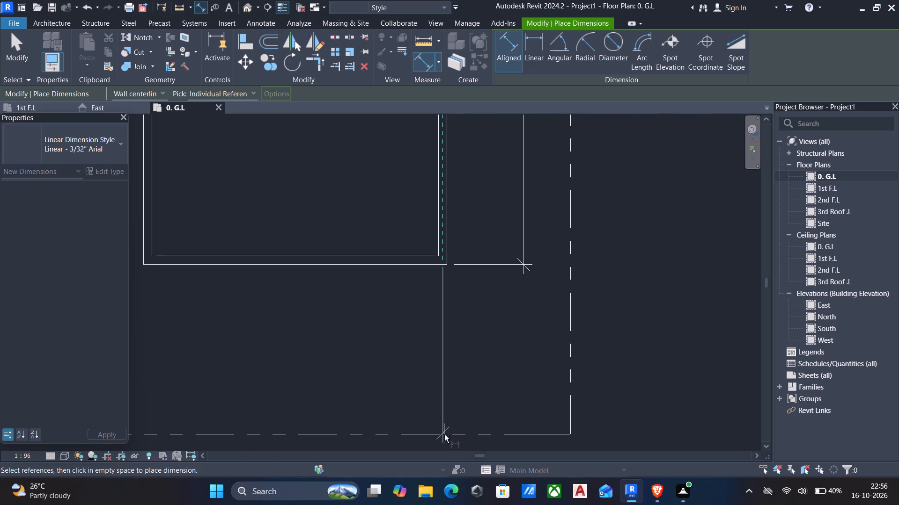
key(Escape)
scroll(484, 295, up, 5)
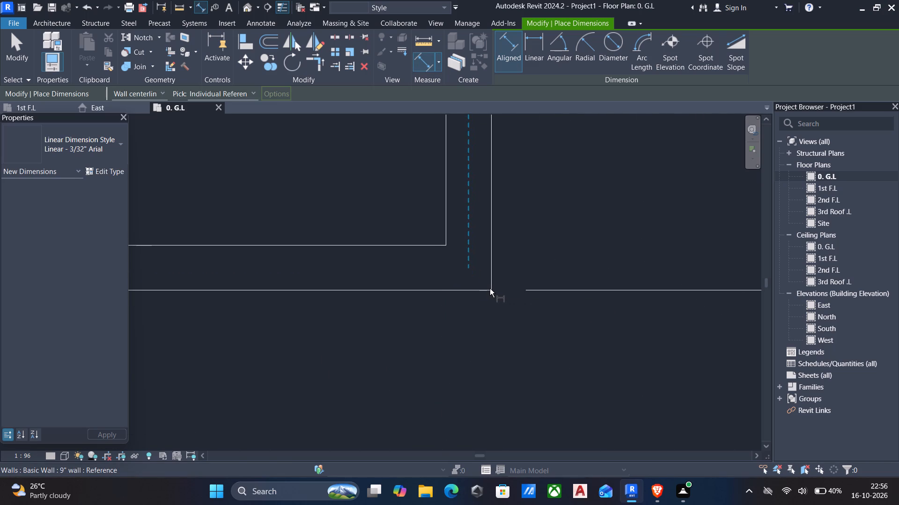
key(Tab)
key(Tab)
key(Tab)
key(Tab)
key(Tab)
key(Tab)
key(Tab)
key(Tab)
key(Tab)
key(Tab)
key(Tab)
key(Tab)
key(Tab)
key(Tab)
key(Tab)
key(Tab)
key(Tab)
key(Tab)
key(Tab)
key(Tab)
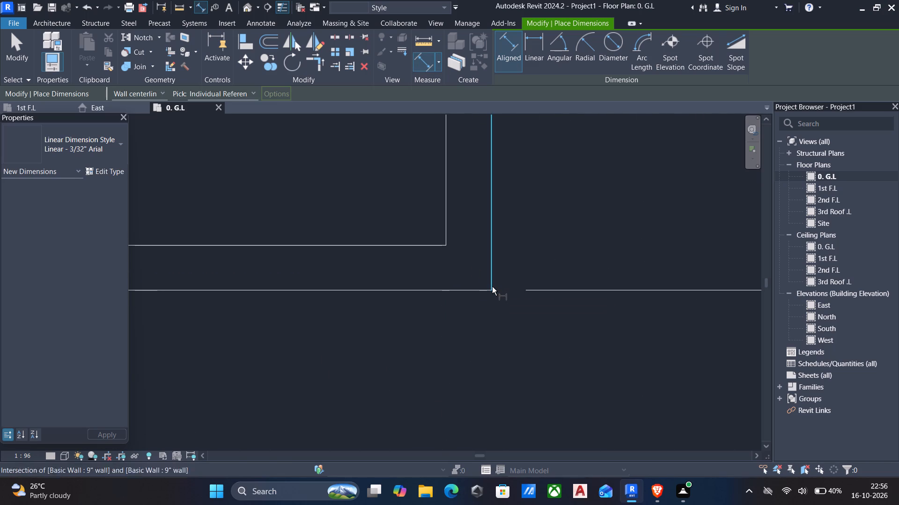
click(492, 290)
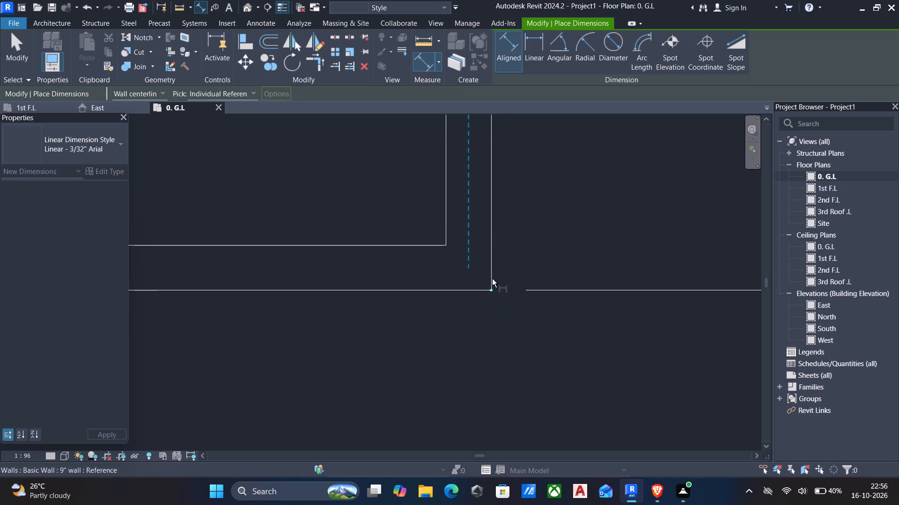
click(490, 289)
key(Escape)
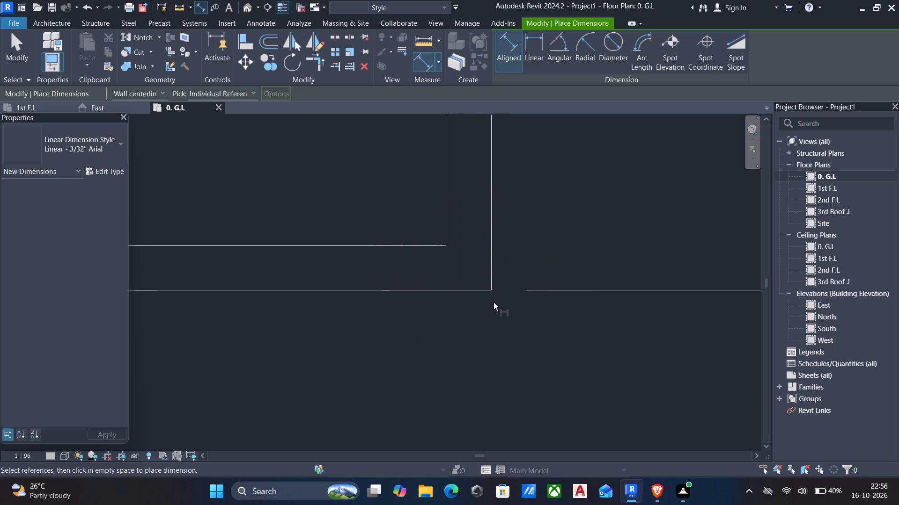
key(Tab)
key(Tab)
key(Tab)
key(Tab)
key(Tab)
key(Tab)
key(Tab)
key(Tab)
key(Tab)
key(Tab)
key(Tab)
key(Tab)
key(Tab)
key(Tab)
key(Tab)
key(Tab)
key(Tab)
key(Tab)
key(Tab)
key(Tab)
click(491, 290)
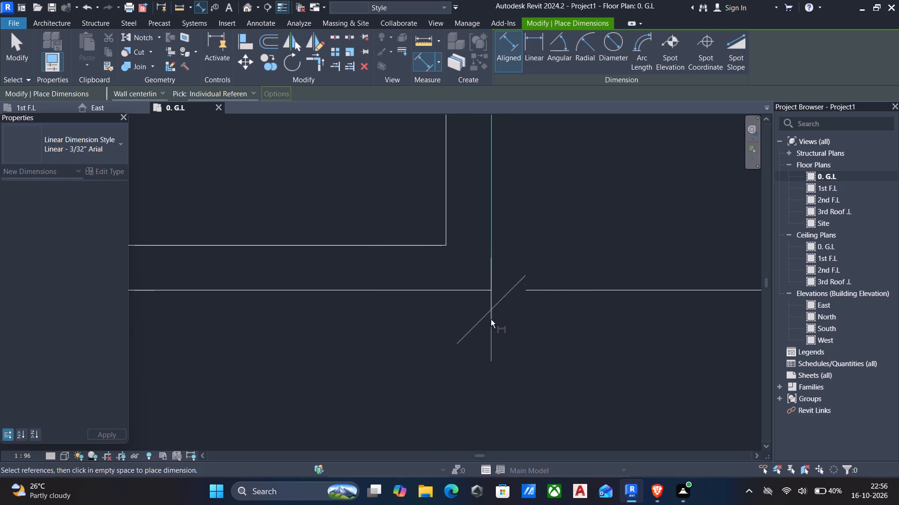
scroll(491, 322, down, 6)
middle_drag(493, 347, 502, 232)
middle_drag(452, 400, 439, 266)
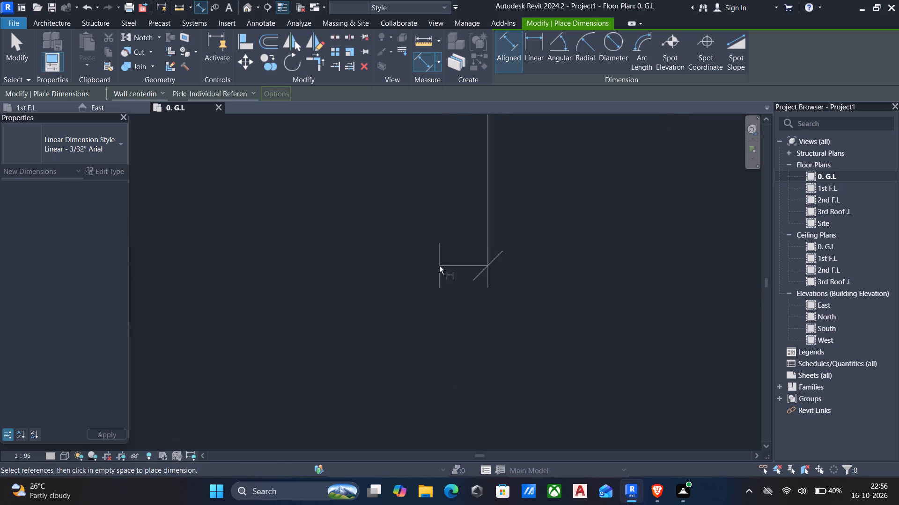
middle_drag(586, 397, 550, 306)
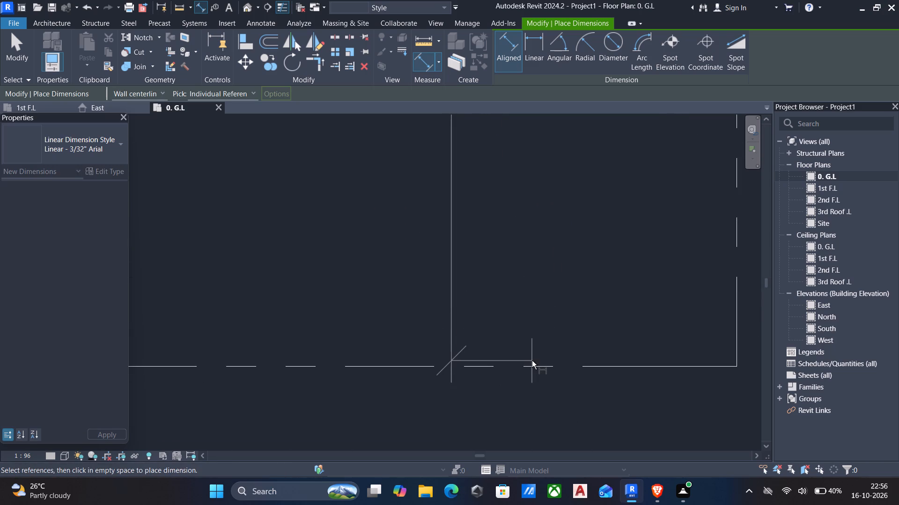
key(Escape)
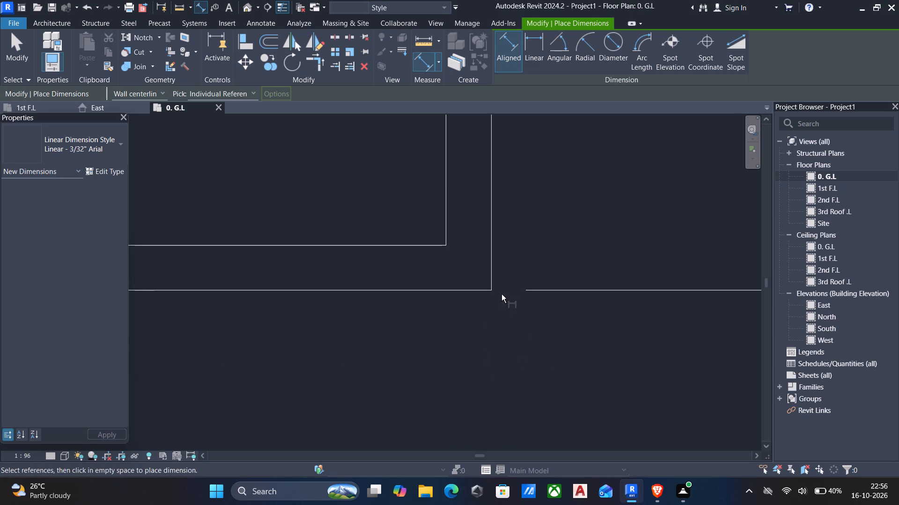
Dimension the gap between the bottom wall's outer face and the bottom property line, aligned with the overall length dimension beside the right wall.
scroll(497, 298, down, 6)
scroll(499, 340, up, 1)
middle_drag(499, 340, 481, 229)
scroll(481, 229, down, 5)
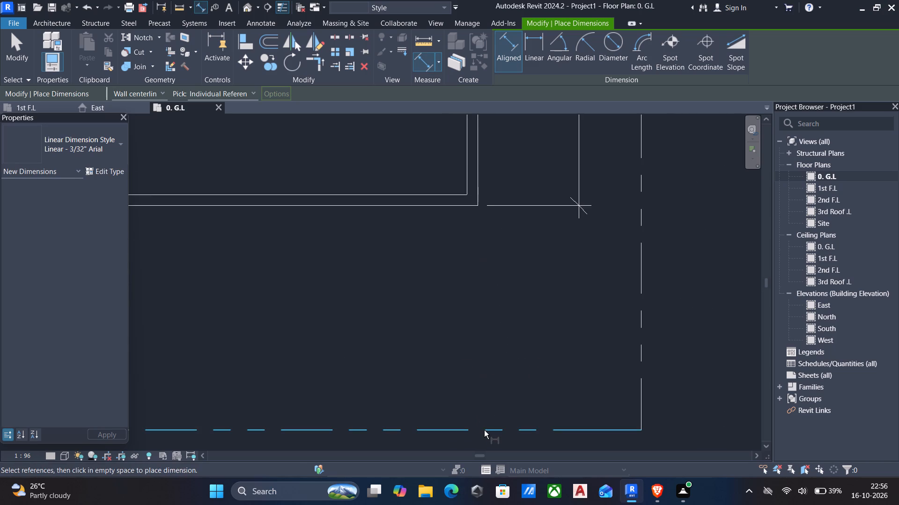
click(484, 429)
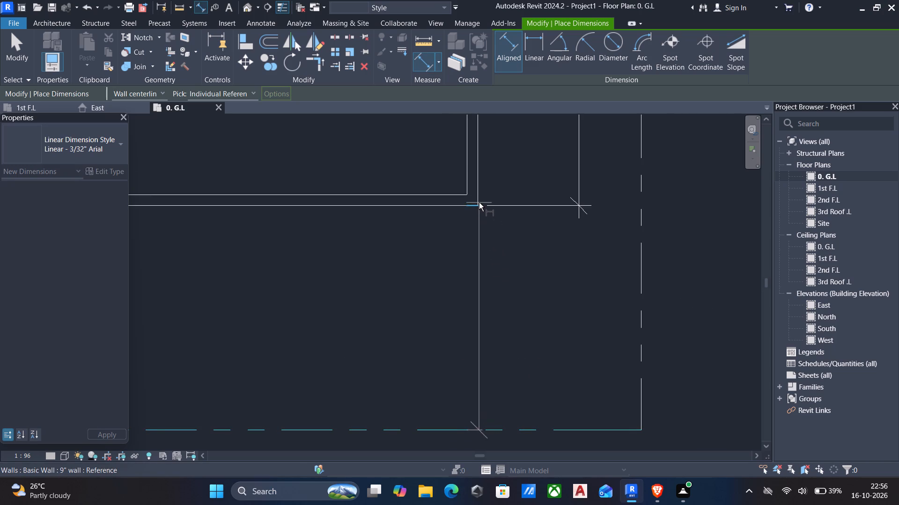
click(479, 205)
click(583, 228)
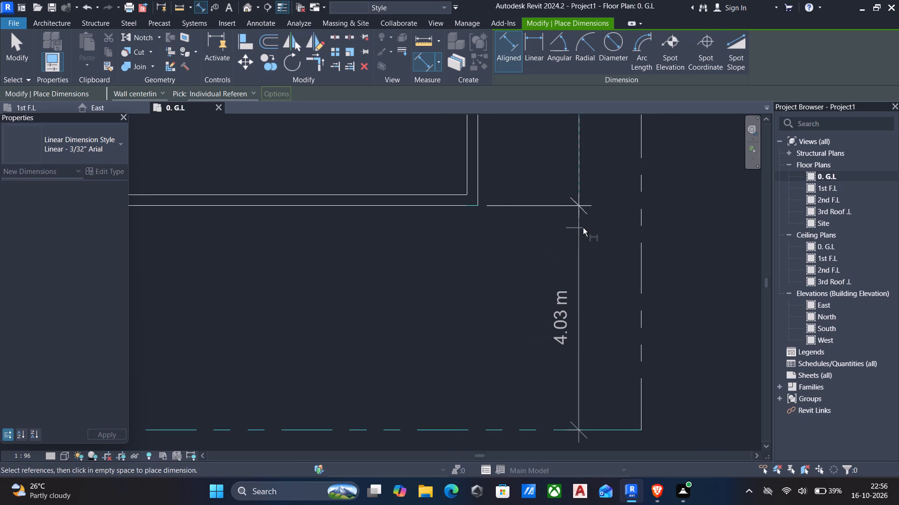
key(Escape)
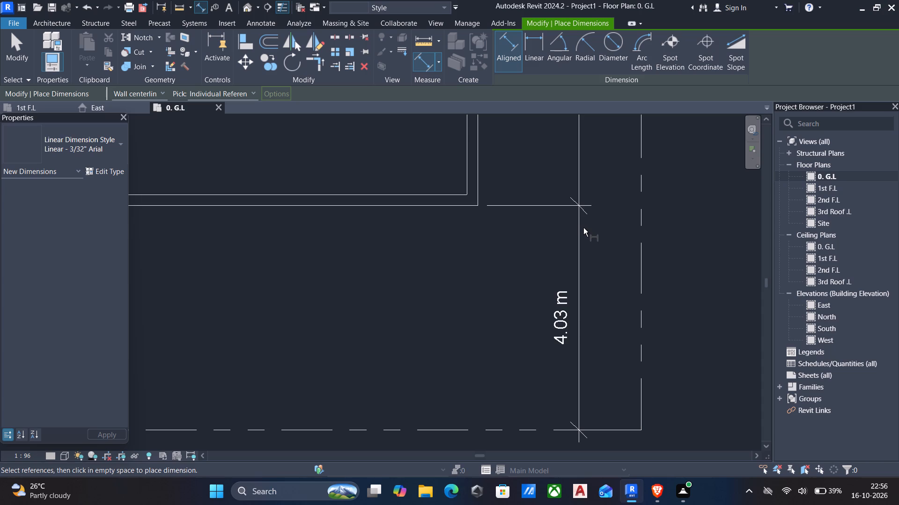
scroll(395, 230, down, 3)
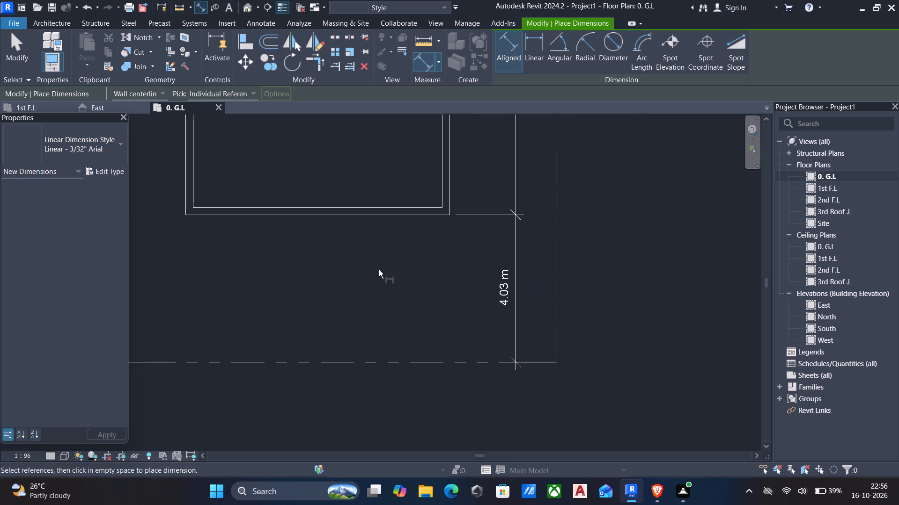
middle_drag(379, 270, 414, 325)
key(Escape)
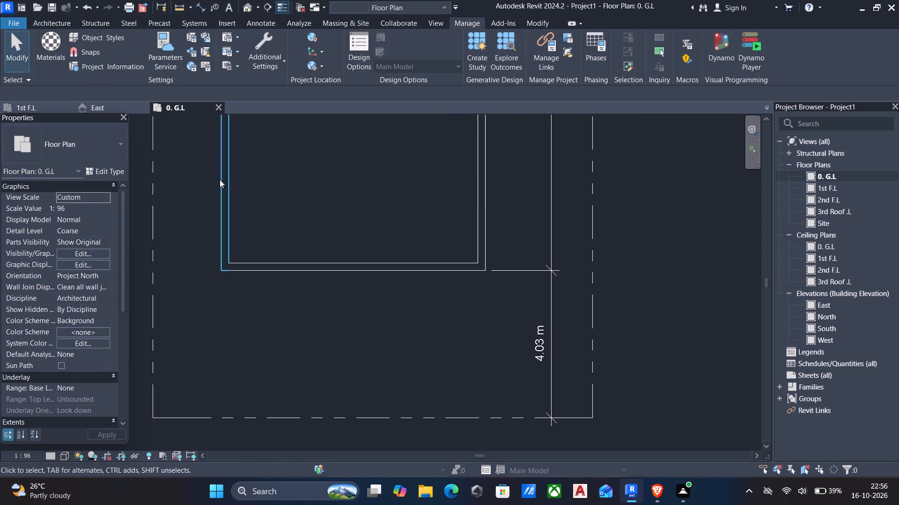
Set the gap between the left wall's outer face and the left property line to 2 m by moving the left wall.
click(220, 180)
middle_drag(336, 224, 374, 377)
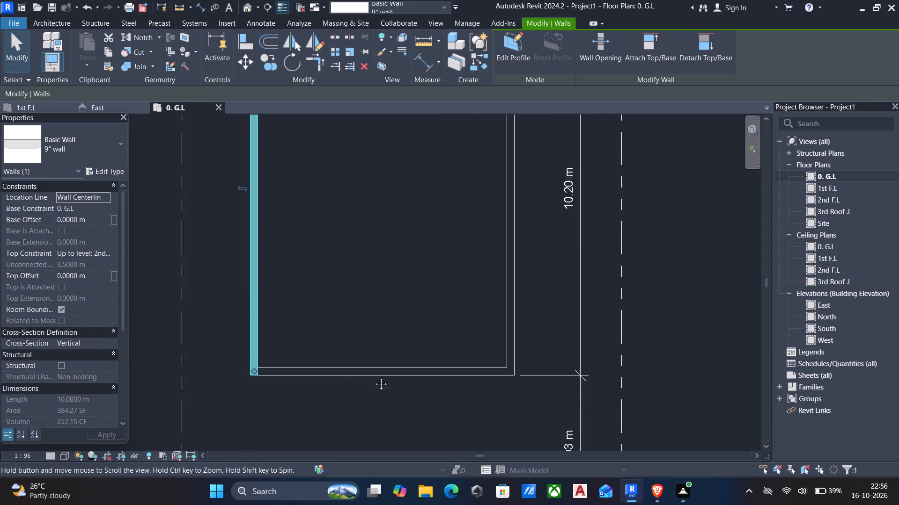
middle_drag(374, 377, 380, 491)
scroll(381, 496, down, 4)
scroll(336, 225, down, 2)
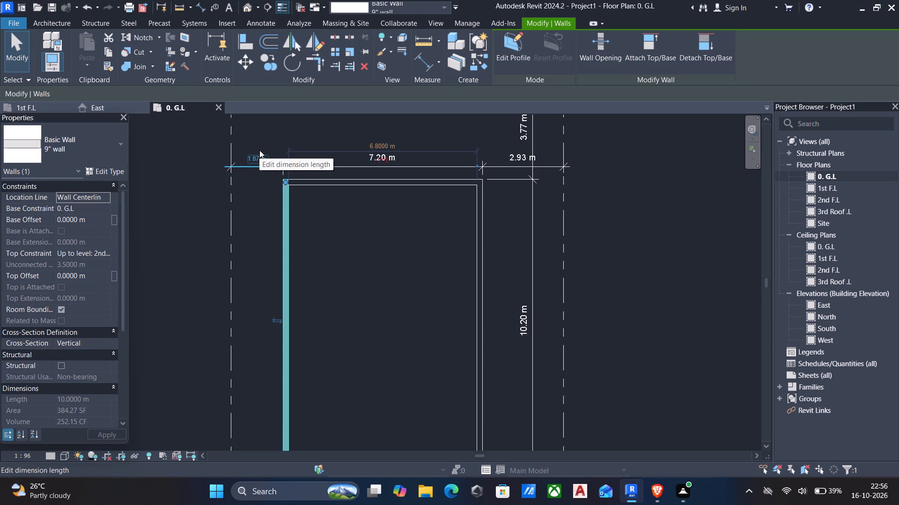
click(259, 159)
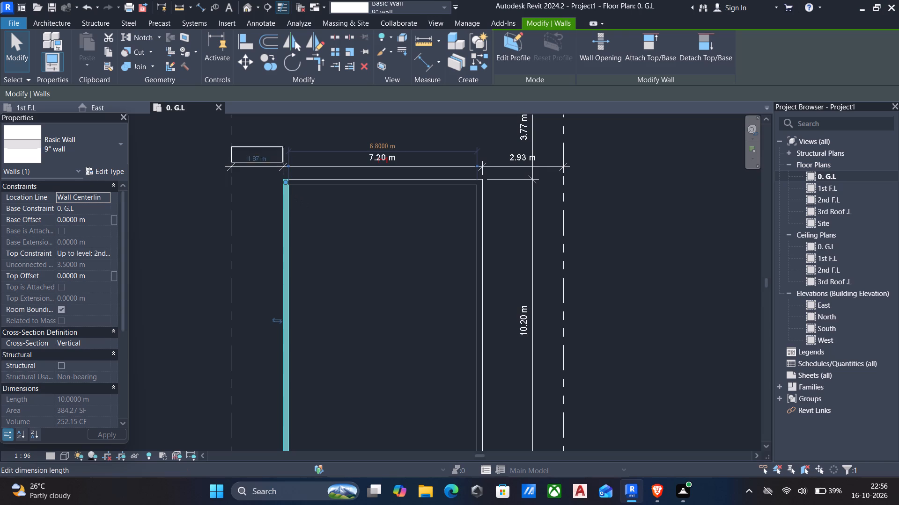
key(2)
key(Return)
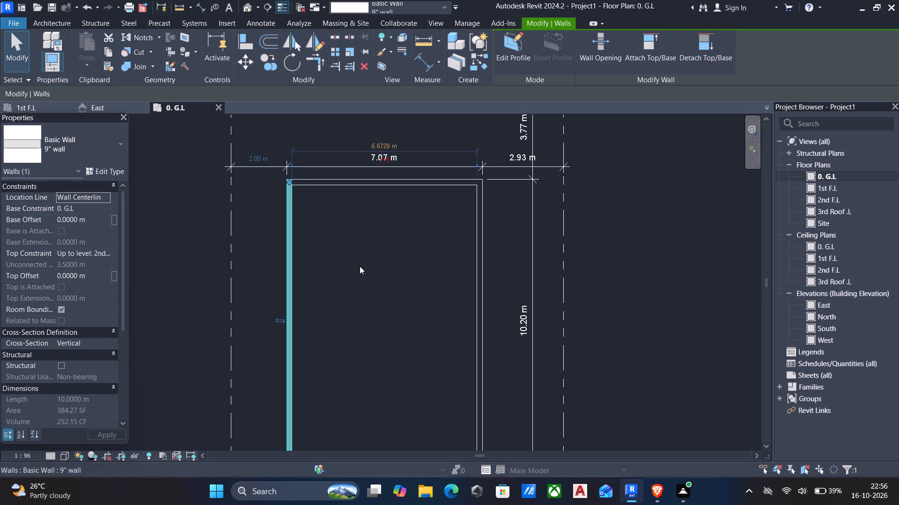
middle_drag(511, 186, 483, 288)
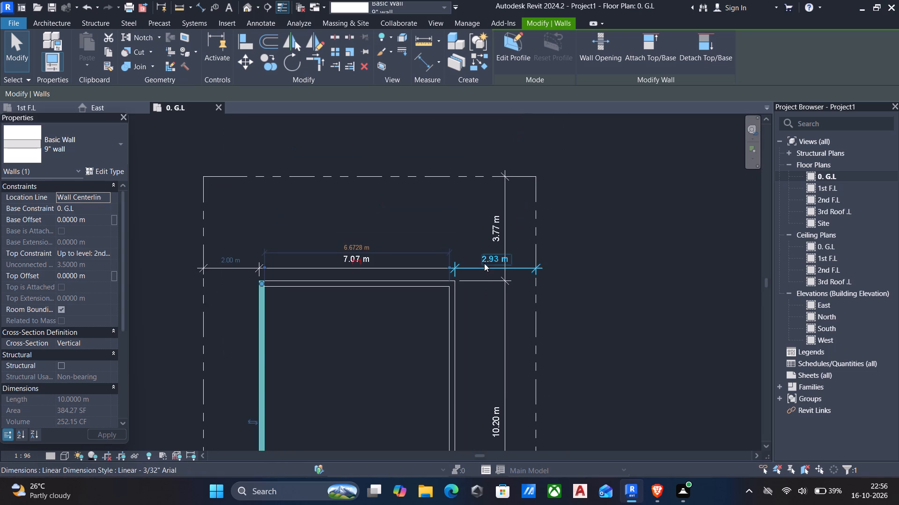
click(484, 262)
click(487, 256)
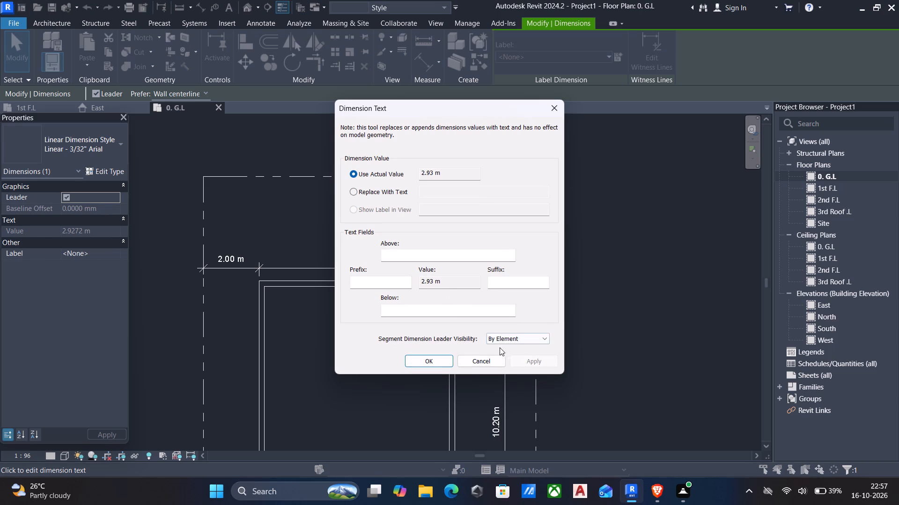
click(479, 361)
Set the gap between the right wall's outer face and the right property line to 2 m by moving the right wall.
click(457, 360)
click(499, 260)
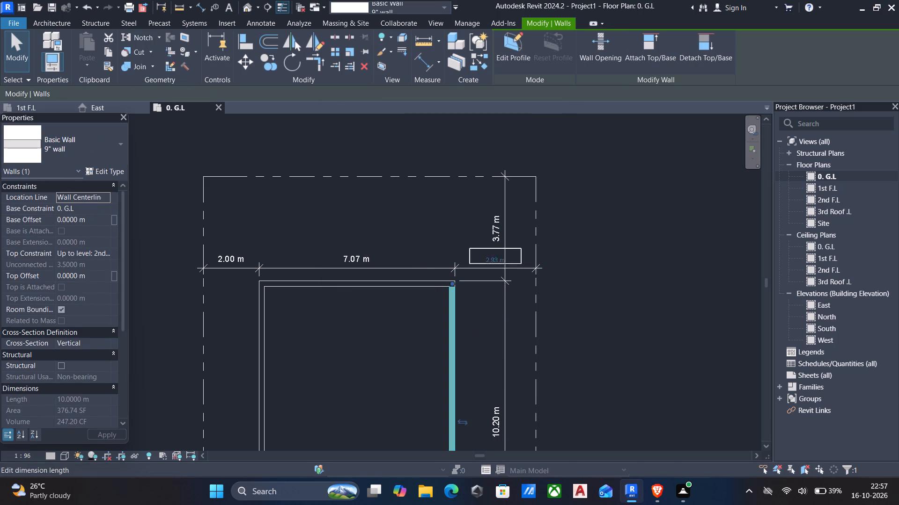
key(2)
key(Return)
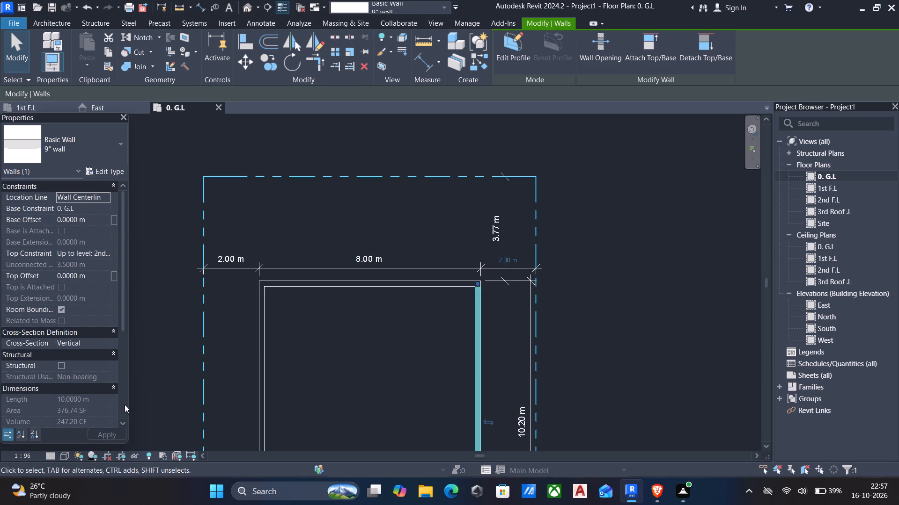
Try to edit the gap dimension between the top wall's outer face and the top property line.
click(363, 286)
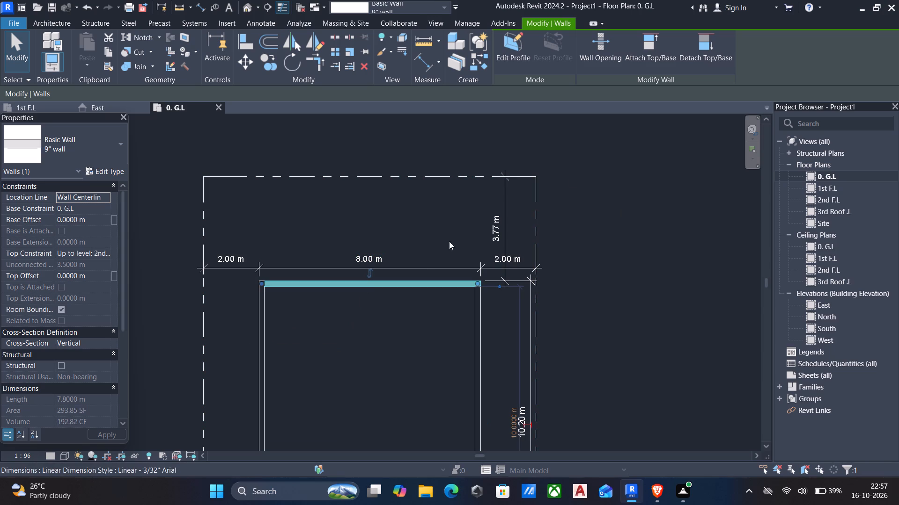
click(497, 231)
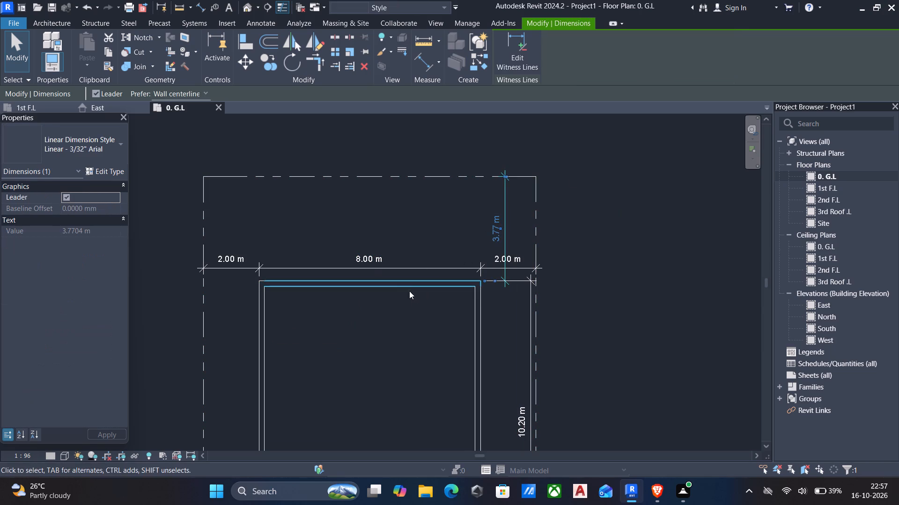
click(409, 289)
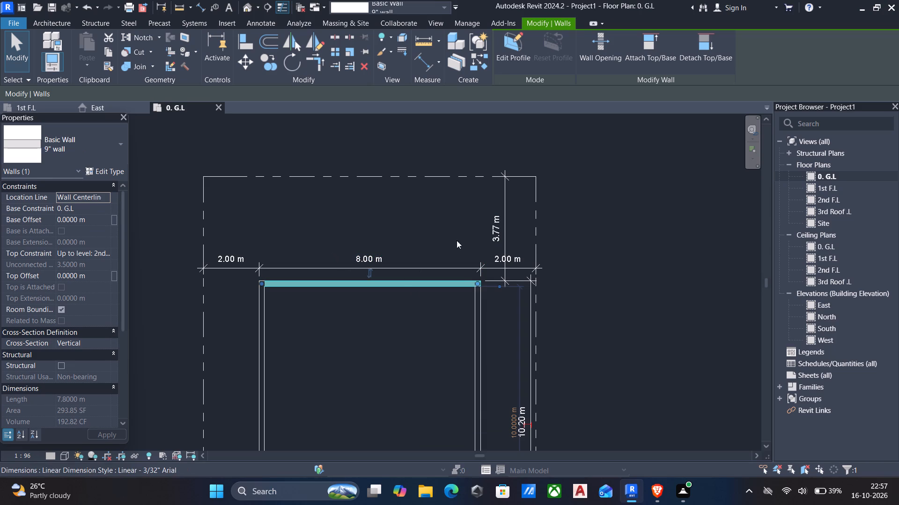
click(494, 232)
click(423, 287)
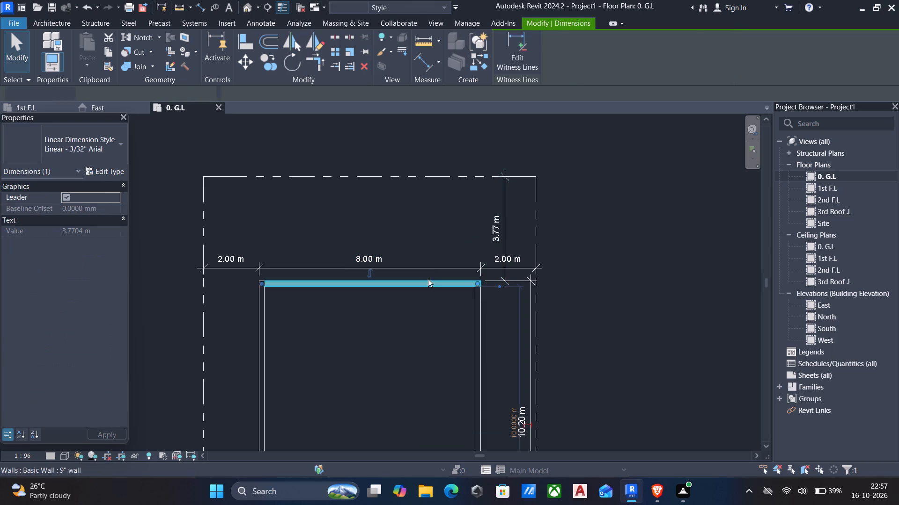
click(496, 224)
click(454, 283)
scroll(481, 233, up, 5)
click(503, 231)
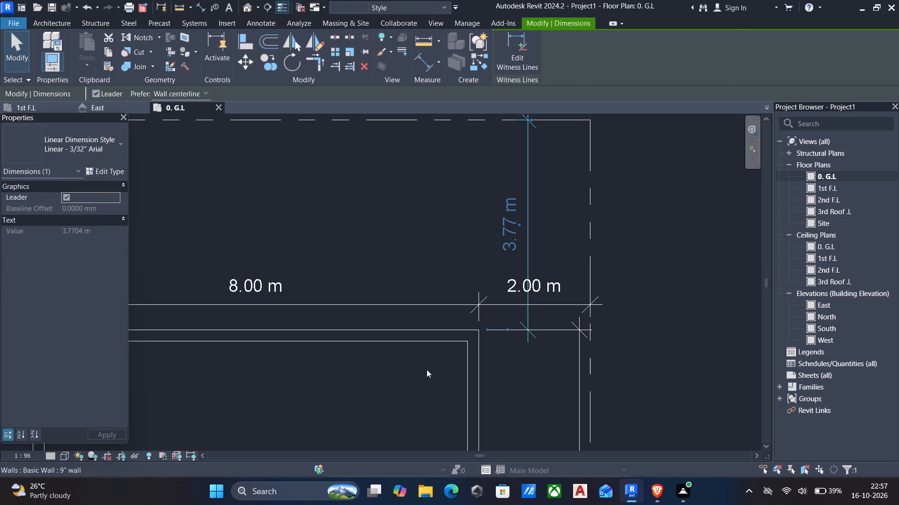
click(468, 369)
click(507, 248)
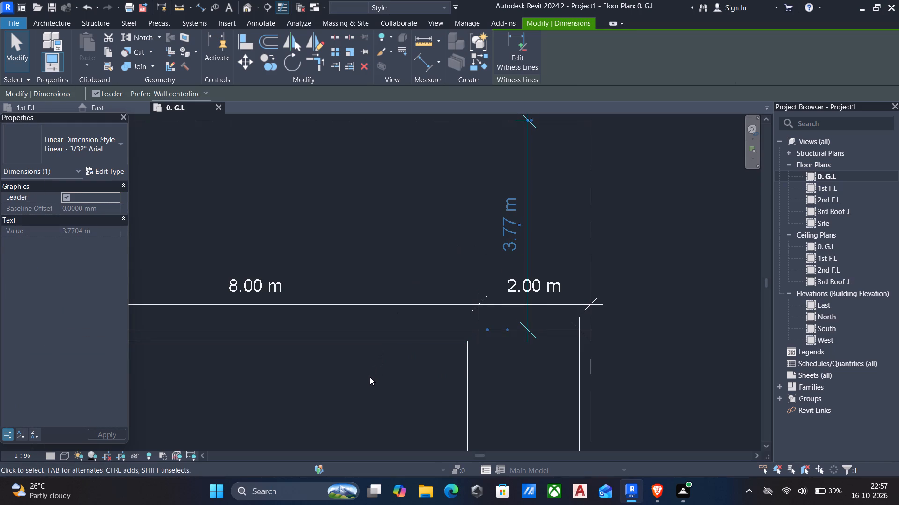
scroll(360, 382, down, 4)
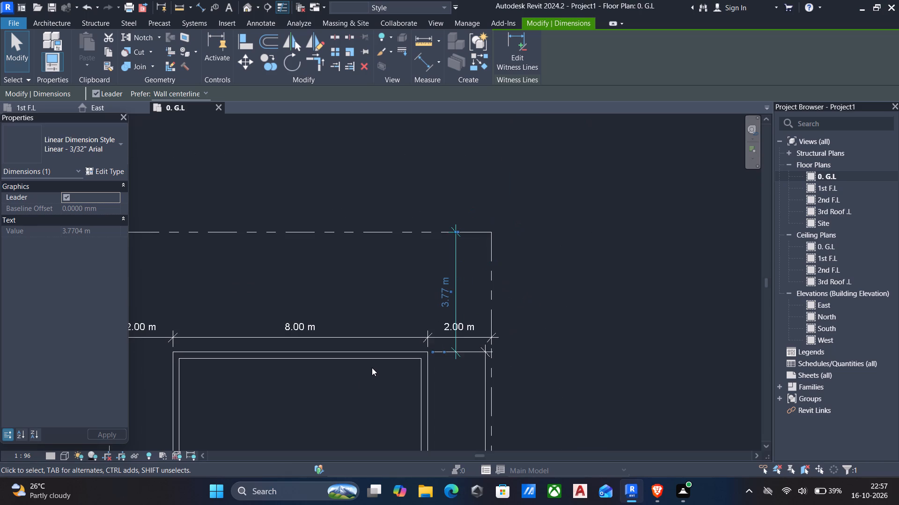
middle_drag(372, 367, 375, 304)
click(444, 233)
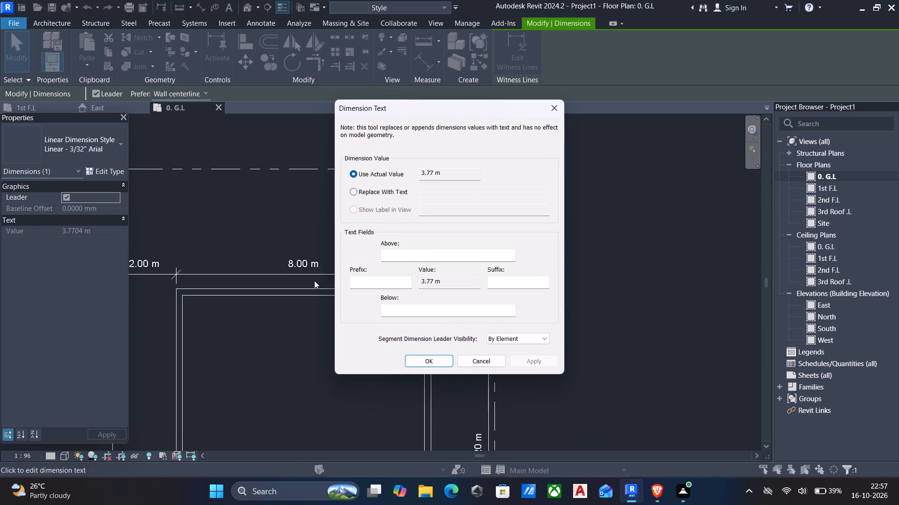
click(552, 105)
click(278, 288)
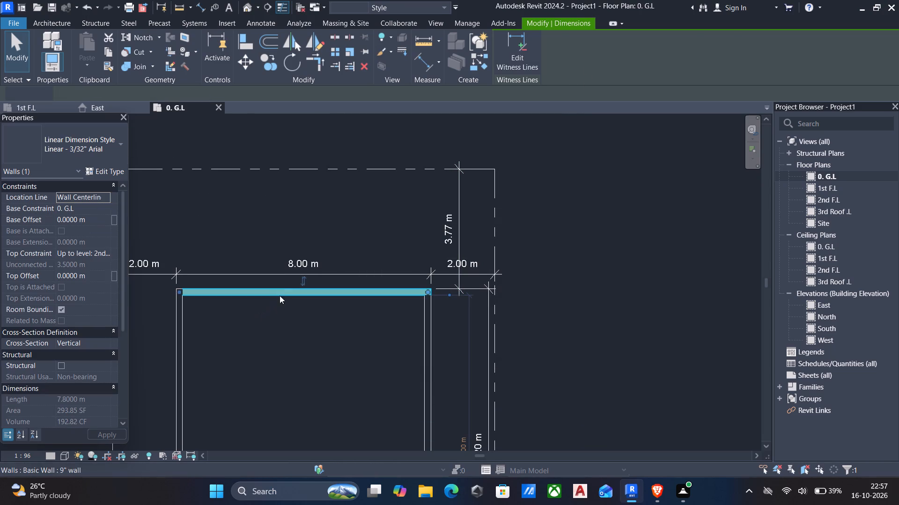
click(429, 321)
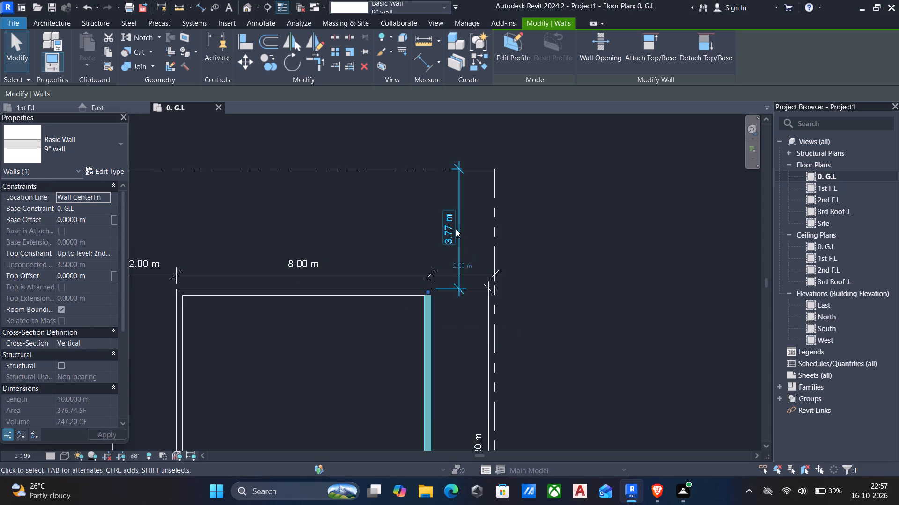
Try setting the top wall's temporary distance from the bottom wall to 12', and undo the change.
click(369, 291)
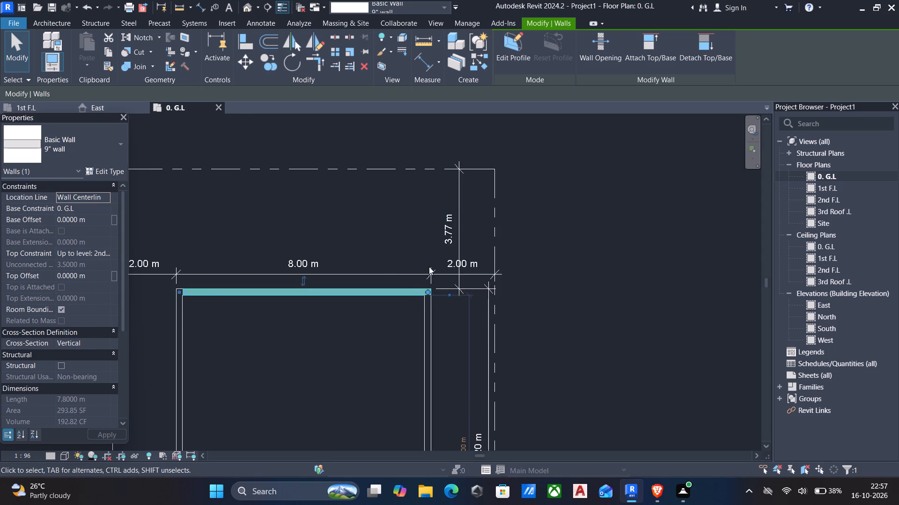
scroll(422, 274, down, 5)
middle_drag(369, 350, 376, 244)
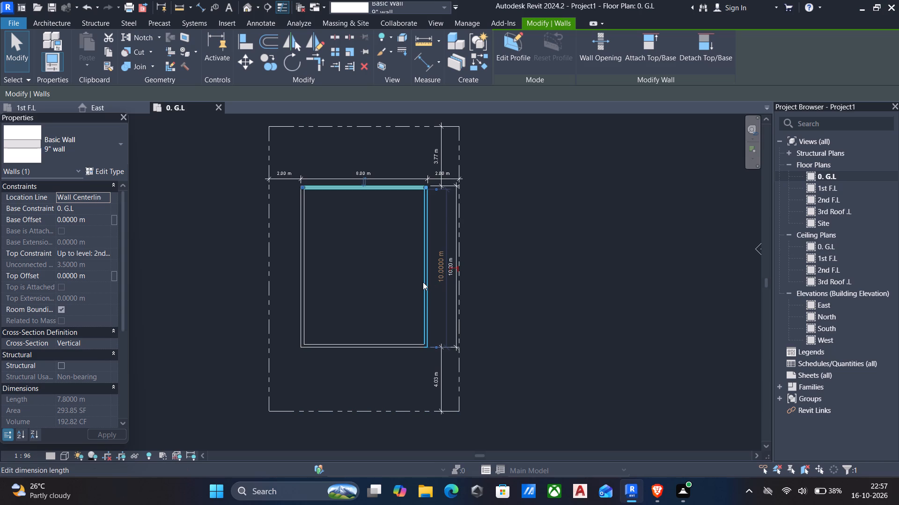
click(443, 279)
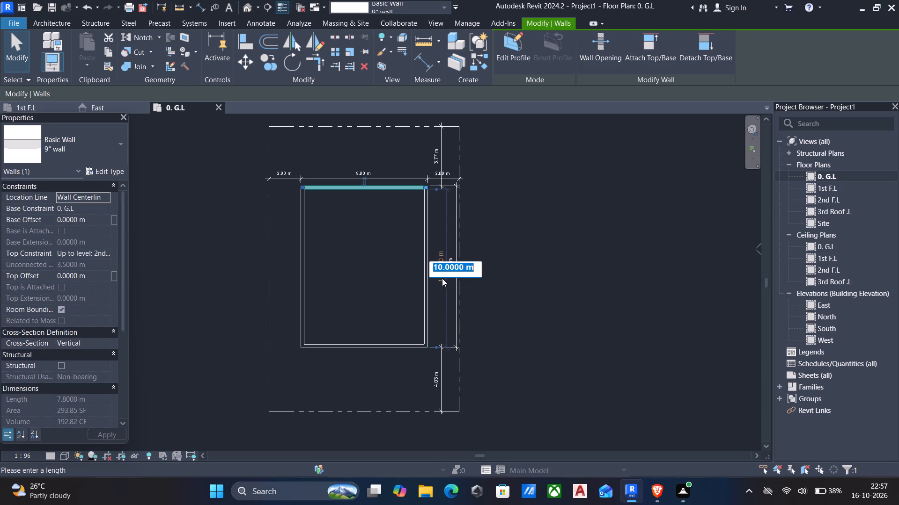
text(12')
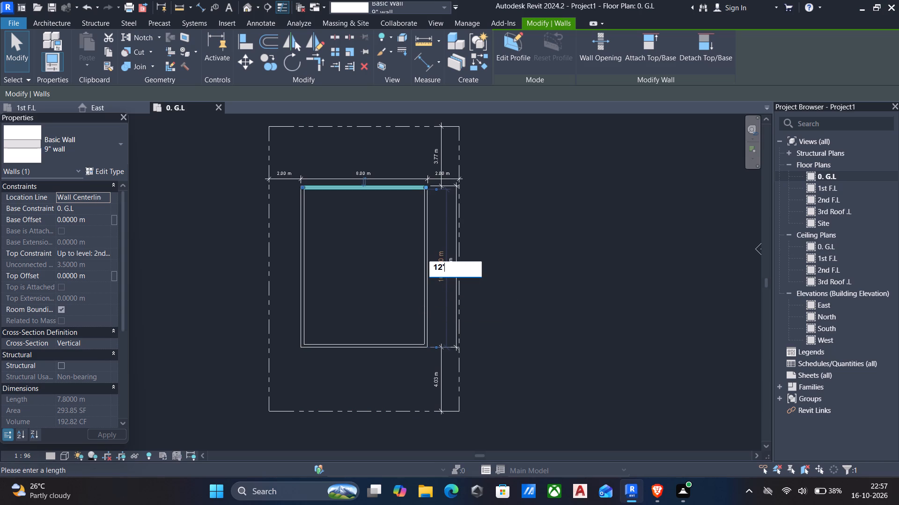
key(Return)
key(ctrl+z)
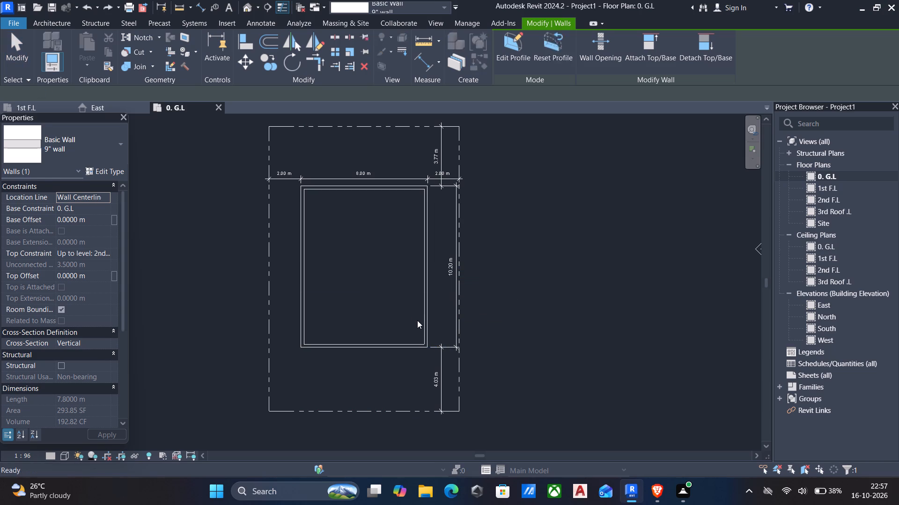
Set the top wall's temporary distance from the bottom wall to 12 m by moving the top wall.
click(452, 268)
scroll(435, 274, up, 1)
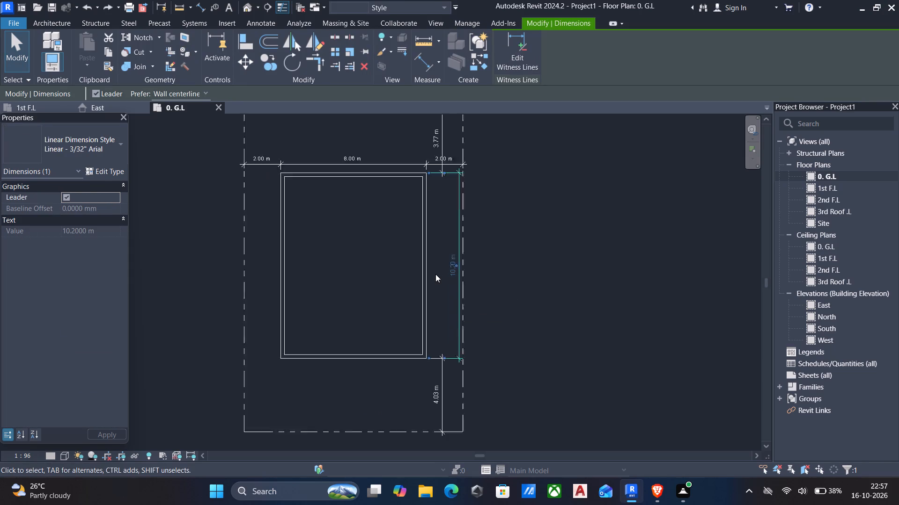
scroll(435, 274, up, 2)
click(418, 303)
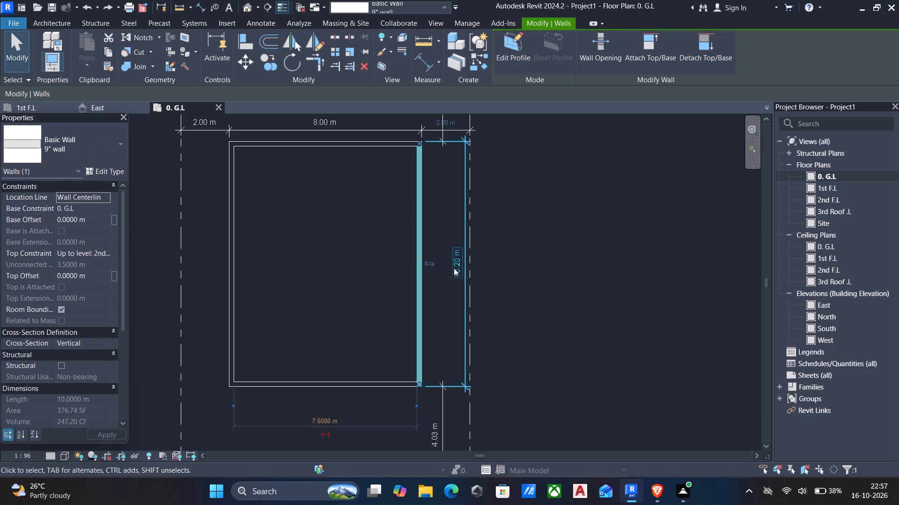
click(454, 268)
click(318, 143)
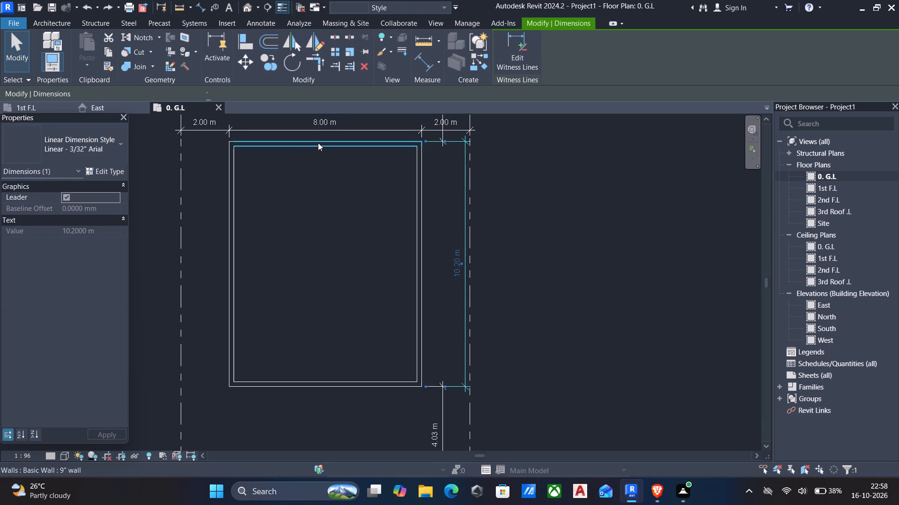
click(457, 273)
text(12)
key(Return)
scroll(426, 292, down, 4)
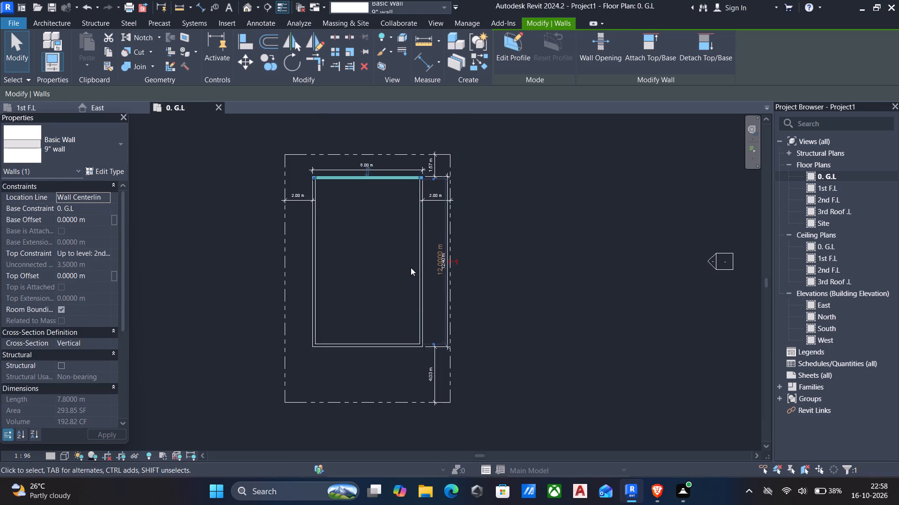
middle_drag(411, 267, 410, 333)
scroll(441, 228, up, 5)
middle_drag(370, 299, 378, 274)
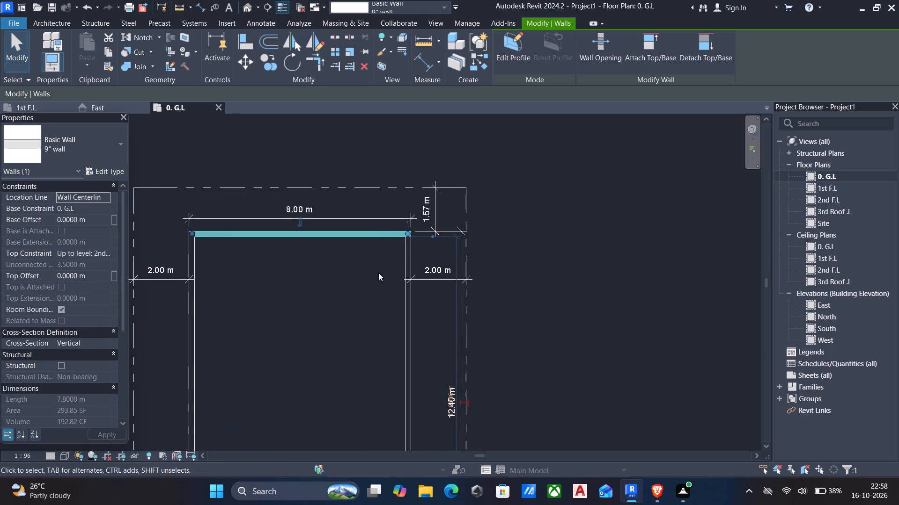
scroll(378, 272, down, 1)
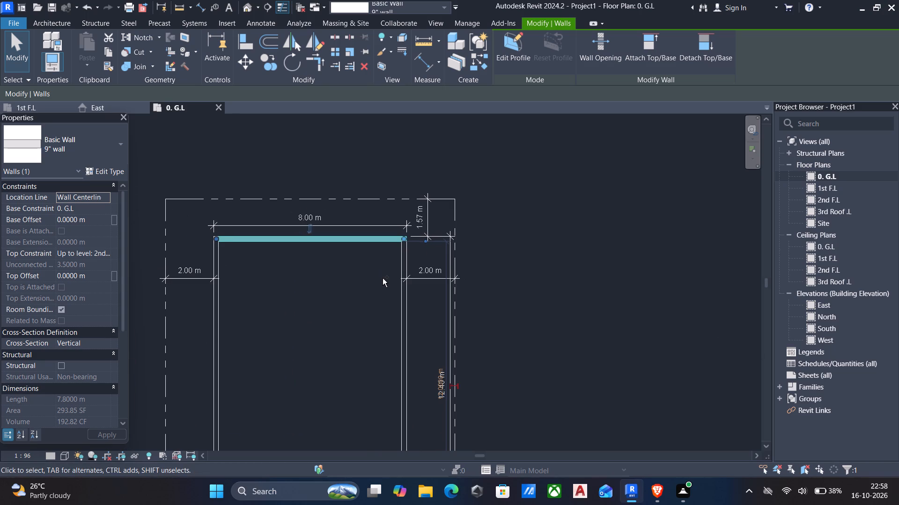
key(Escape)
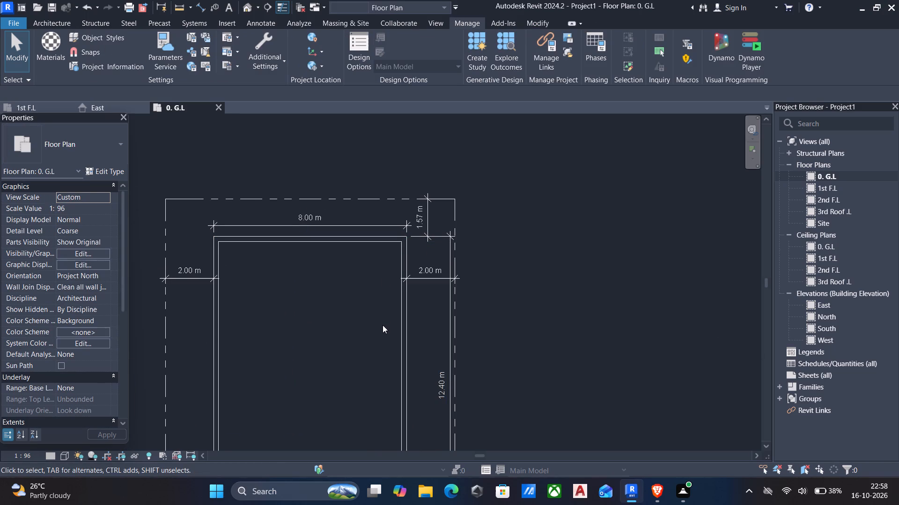
Set the gap between the bottom wall's outer face and the bottom property line to 4 m by moving the bottom wall.
middle_drag(383, 325, 380, 315)
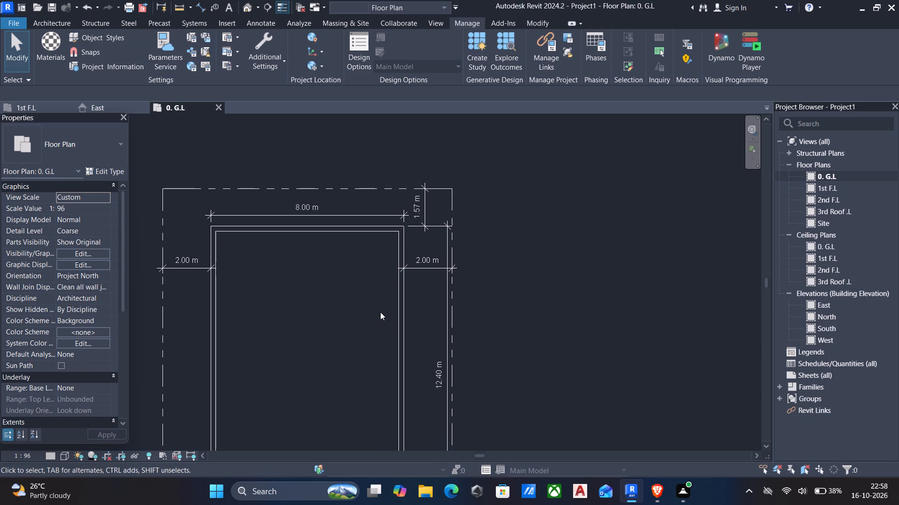
scroll(380, 319, down, 4)
middle_drag(376, 346, 381, 304)
middle_drag(425, 399, 430, 323)
scroll(408, 343, up, 2)
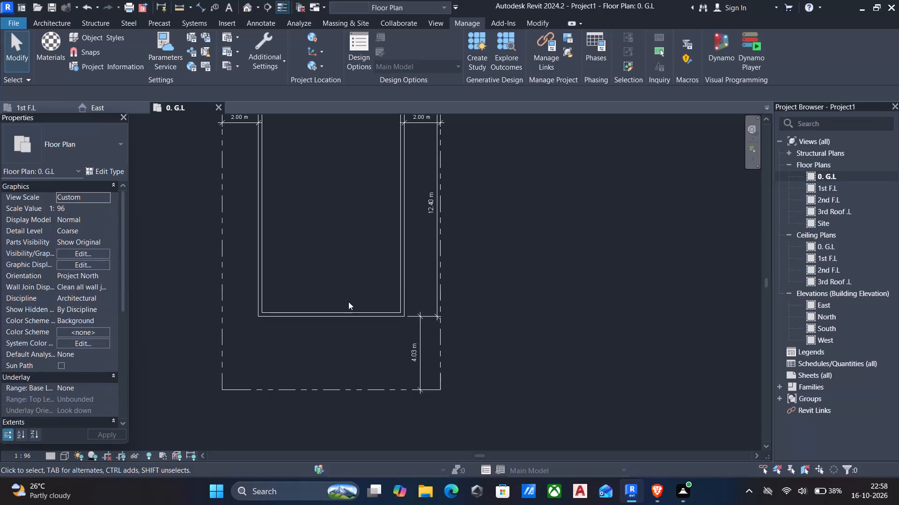
click(350, 310)
click(413, 358)
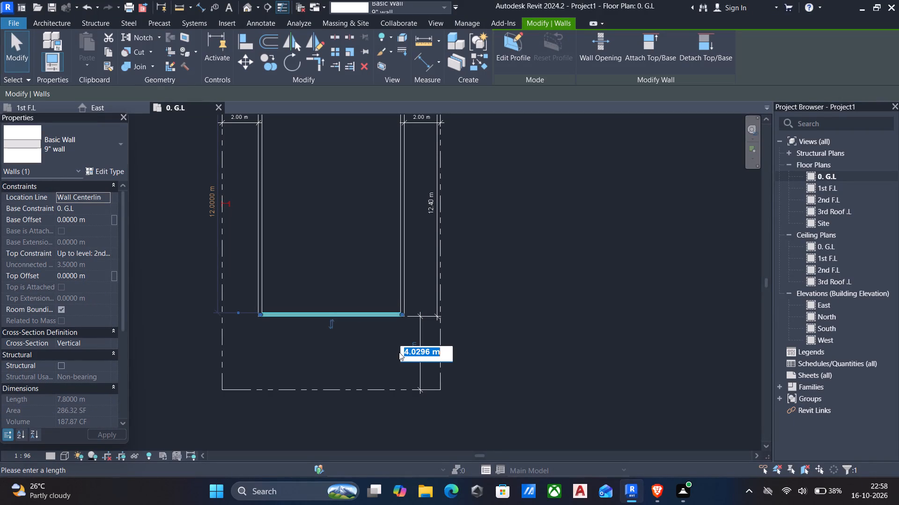
text(4')
key(BackSpace)
key(Return)
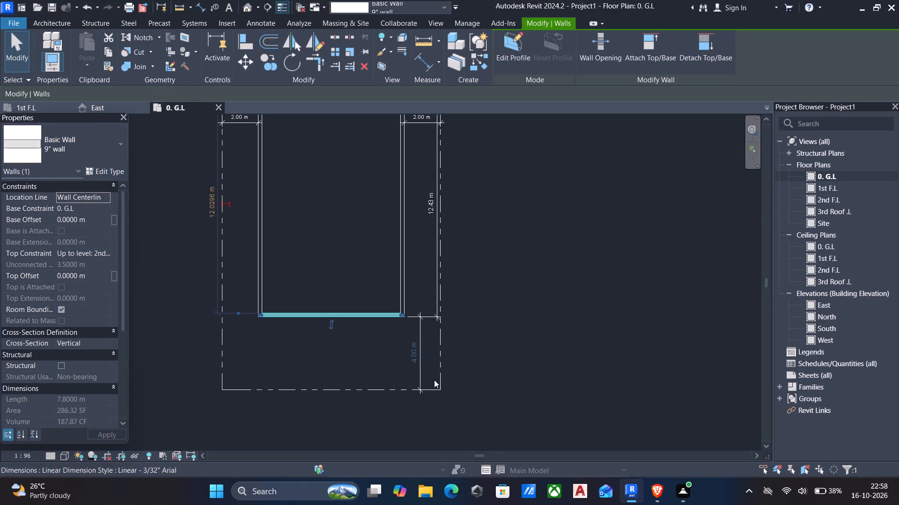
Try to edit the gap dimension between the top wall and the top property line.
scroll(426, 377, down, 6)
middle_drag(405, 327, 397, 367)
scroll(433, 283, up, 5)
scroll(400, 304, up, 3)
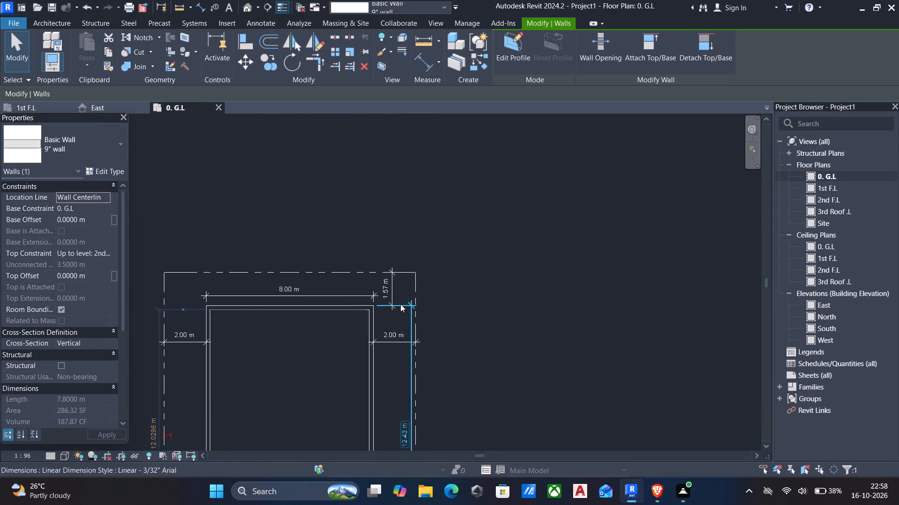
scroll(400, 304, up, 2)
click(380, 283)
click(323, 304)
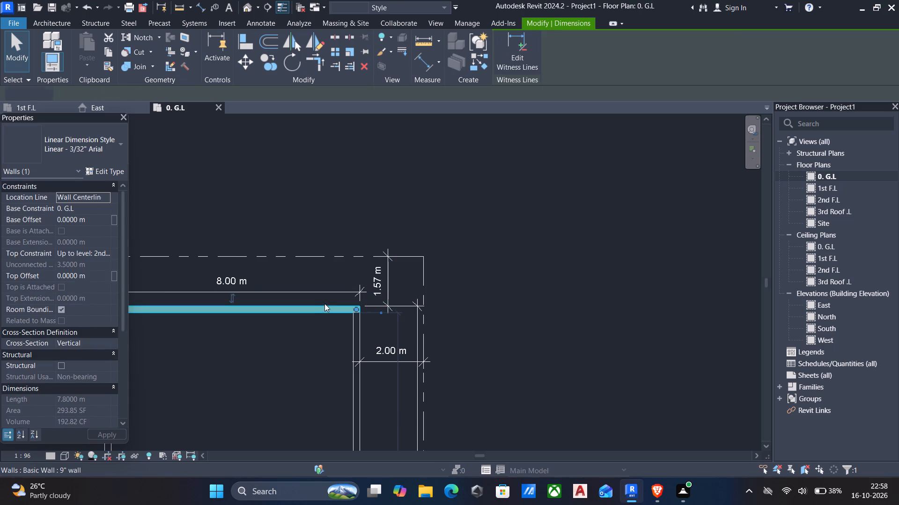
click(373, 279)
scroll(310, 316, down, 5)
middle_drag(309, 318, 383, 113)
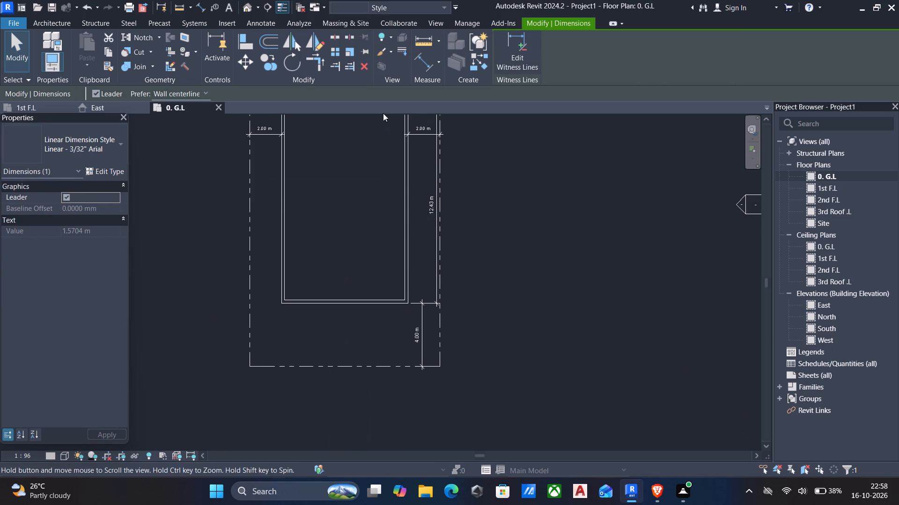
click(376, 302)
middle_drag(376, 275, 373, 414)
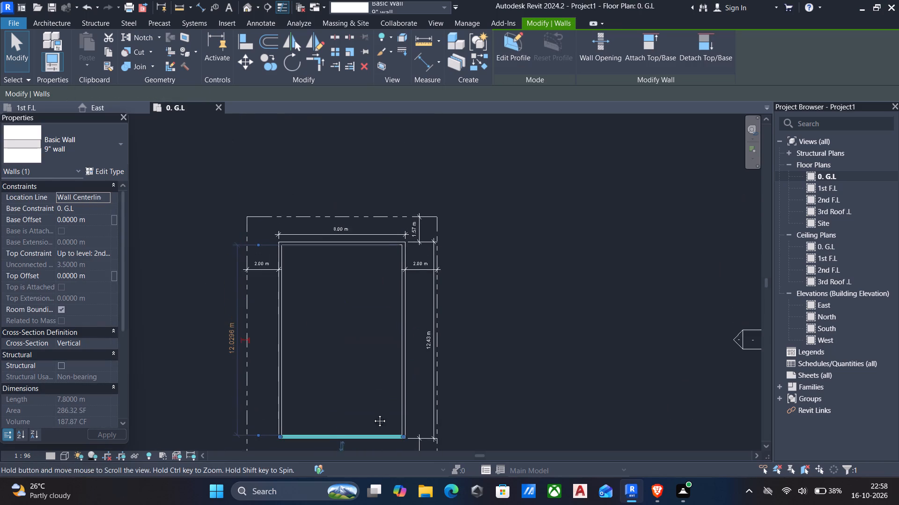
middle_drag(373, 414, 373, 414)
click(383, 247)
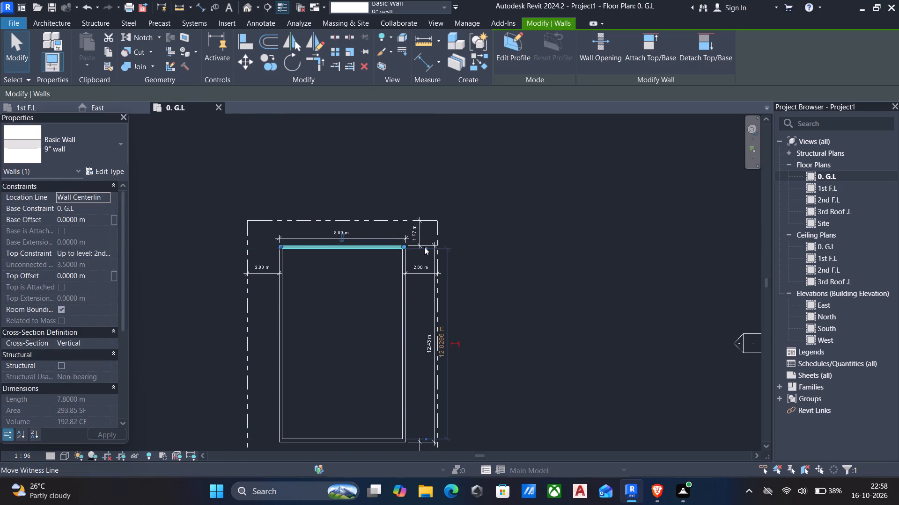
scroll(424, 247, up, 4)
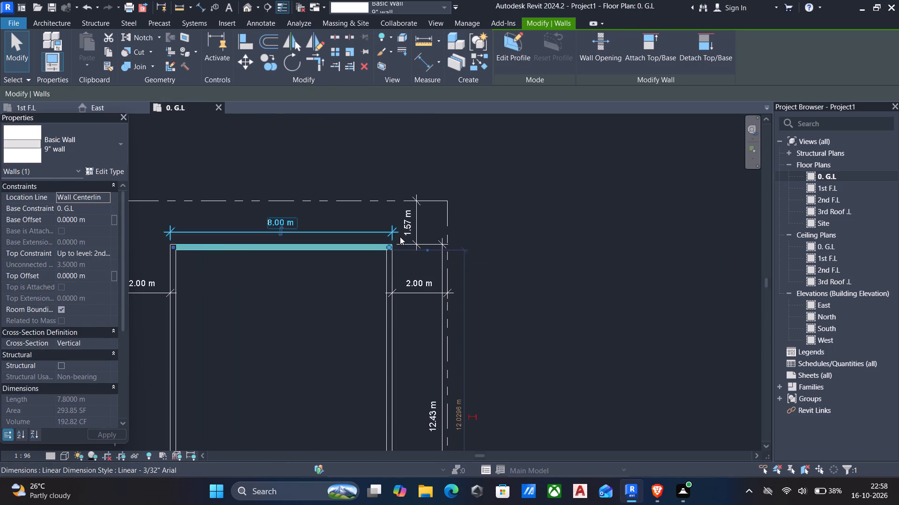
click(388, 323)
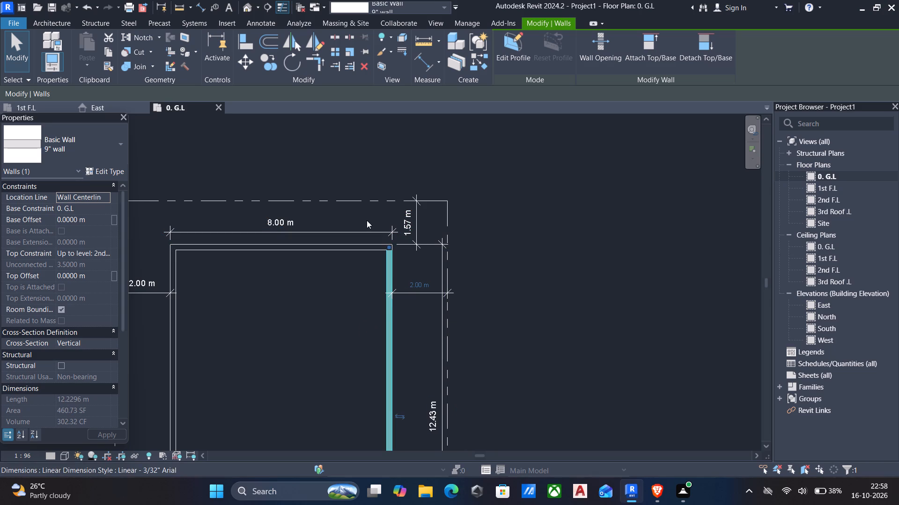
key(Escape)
Delete the gap dimension between the top wall and the top property line.
click(415, 218)
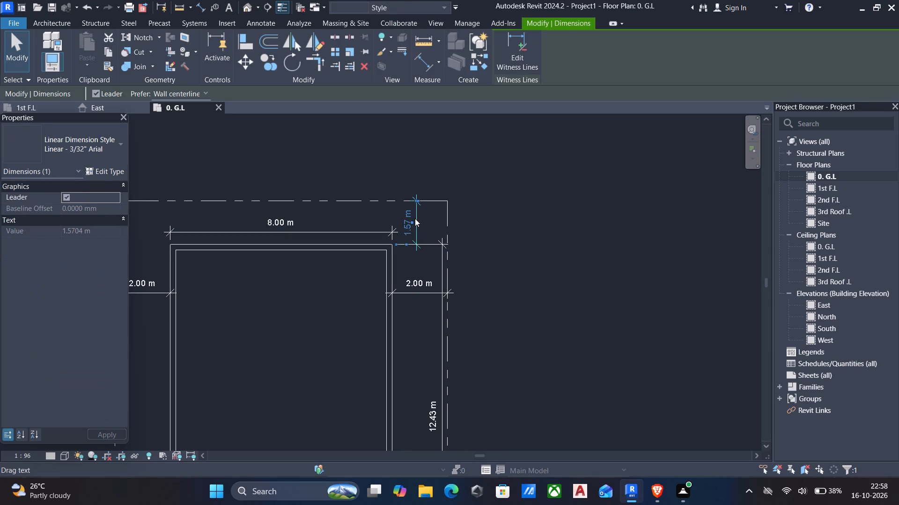
key(Delete)
Dimension the gap between the top property line and the top wall's outer face, in line with the building-length dimension.
click(406, 243)
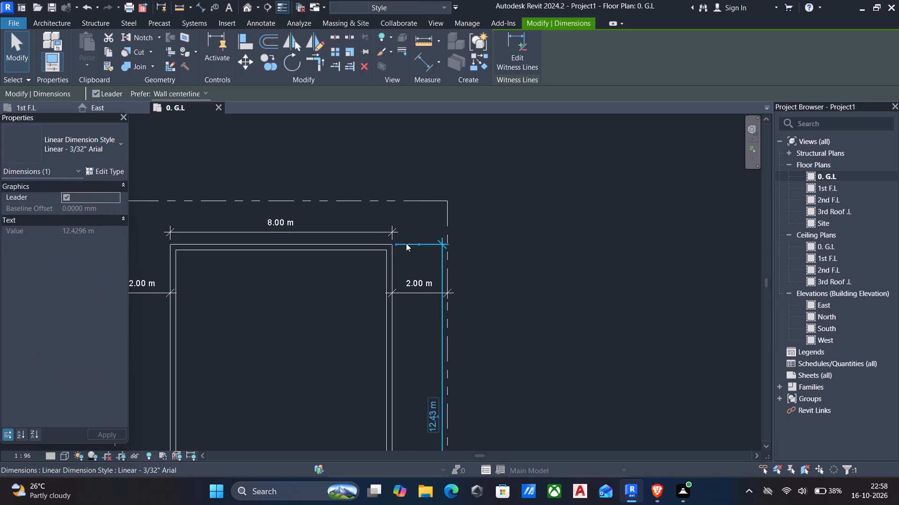
text(cs)
scroll(399, 248, up, 4)
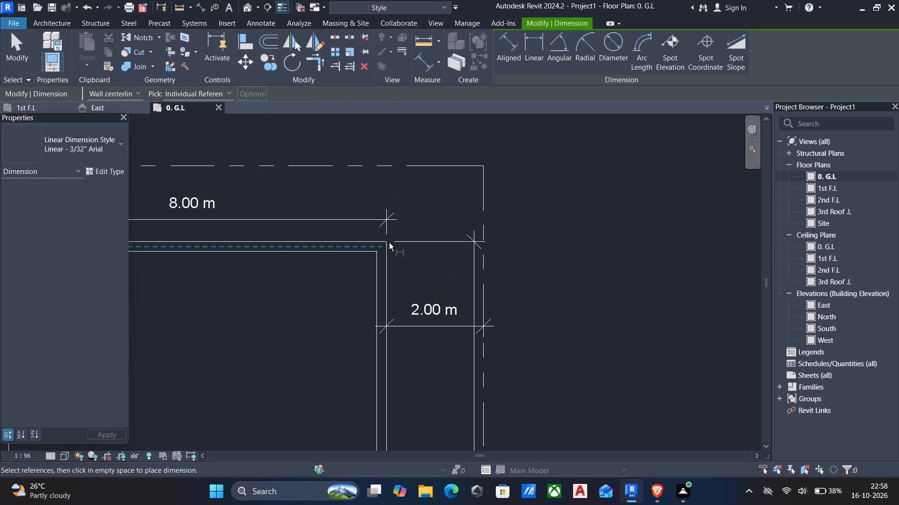
scroll(388, 241, up, 3)
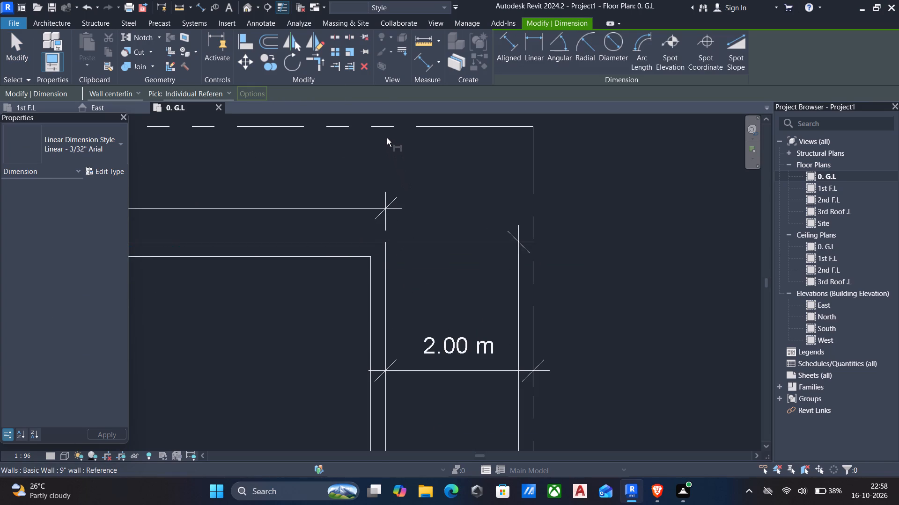
click(389, 129)
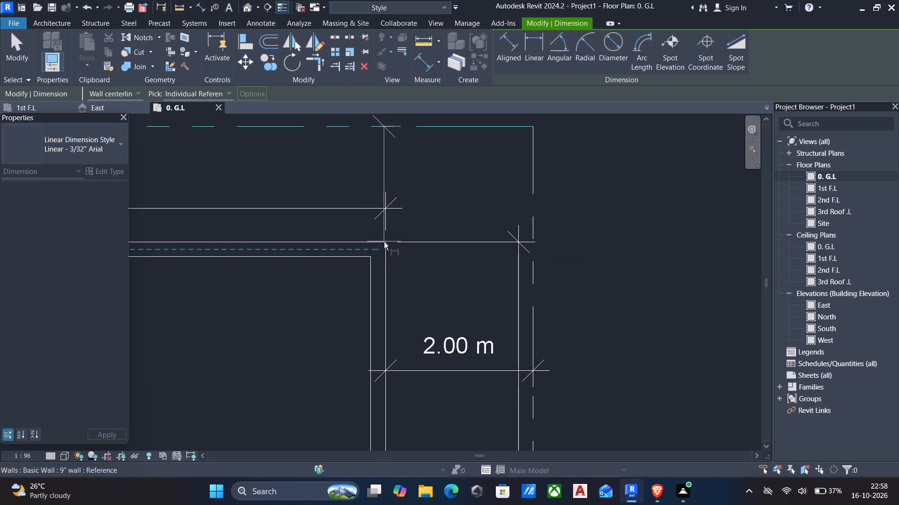
key(Tab)
key(Tab)
key(Tab)
key(Tab)
key(Tab)
key(Tab)
key(Tab)
key(Tab)
key(Tab)
key(Tab)
key(Tab)
key(Tab)
key(Tab)
key(Tab)
key(Tab)
key(Tab)
key(Tab)
key(Tab)
key(Tab)
key(Tab)
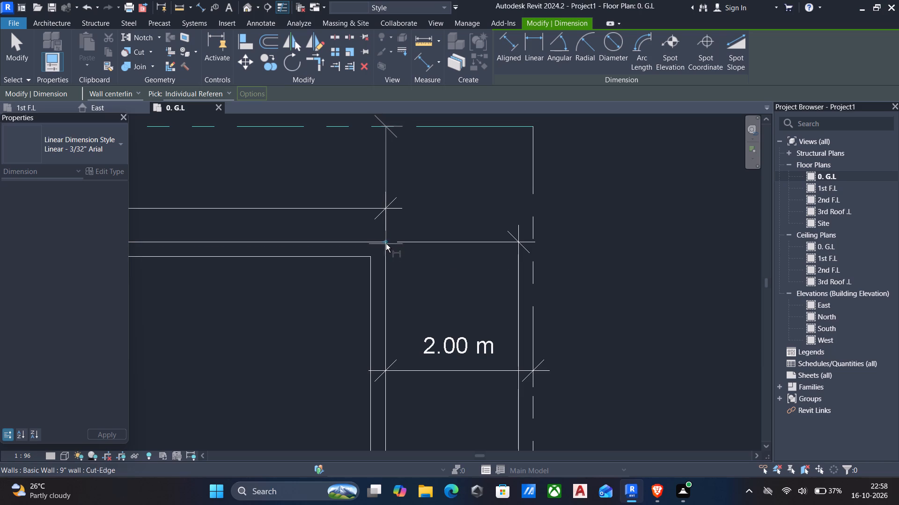
click(386, 244)
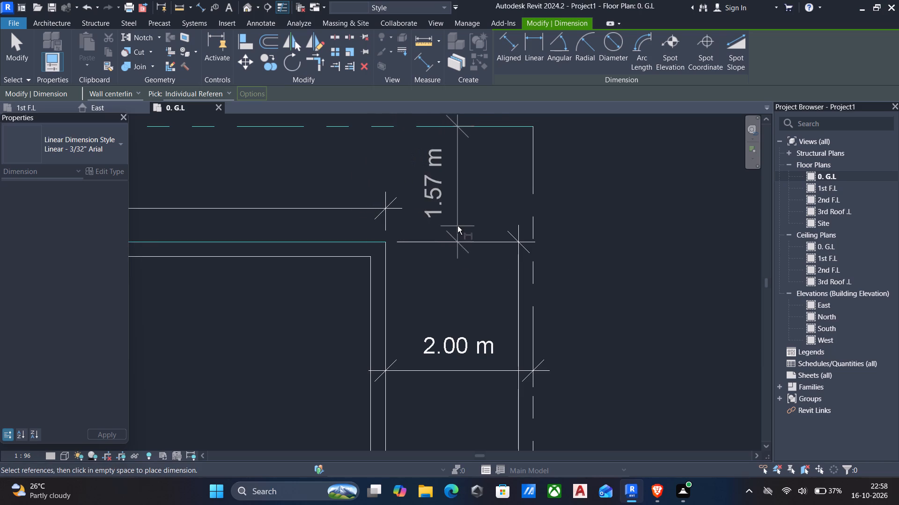
click(517, 245)
key(Escape)
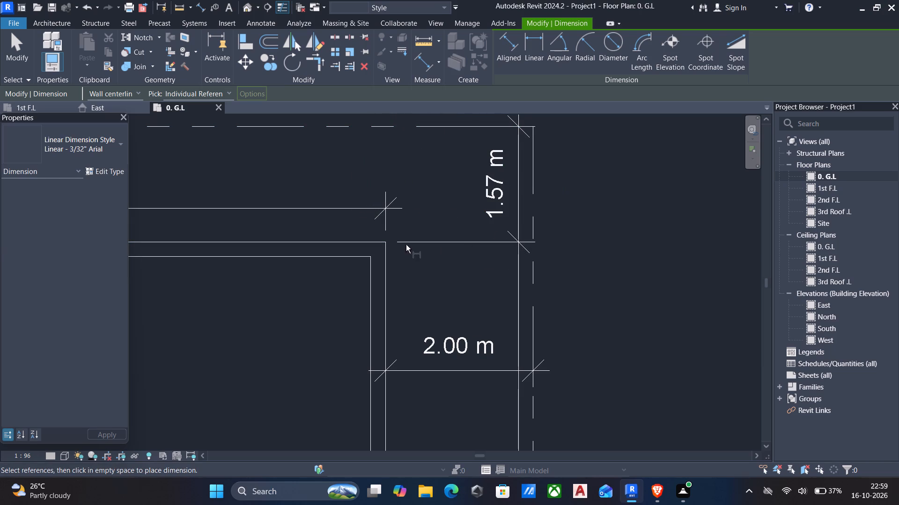
key(Escape)
Set the gap between the top wall's outer face and the top property line to 2 m by moving the top wall.
click(354, 245)
click(499, 185)
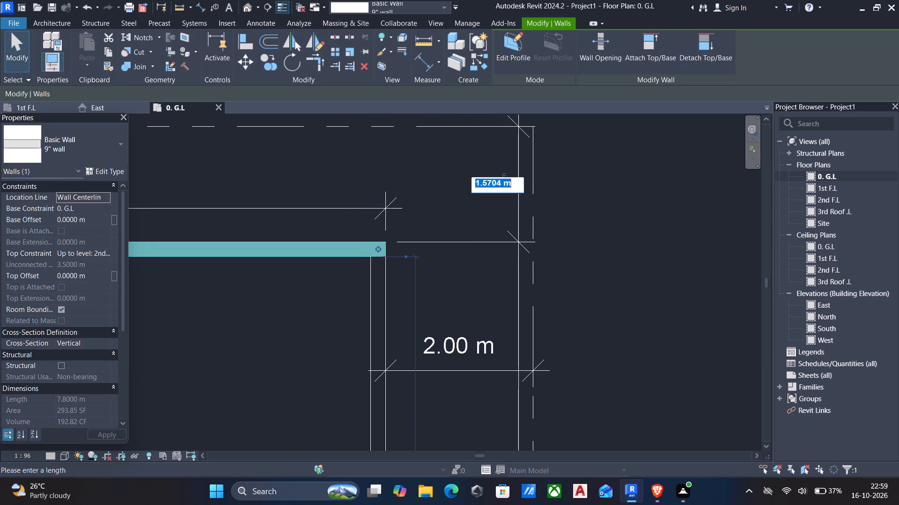
key(2)
key(Return)
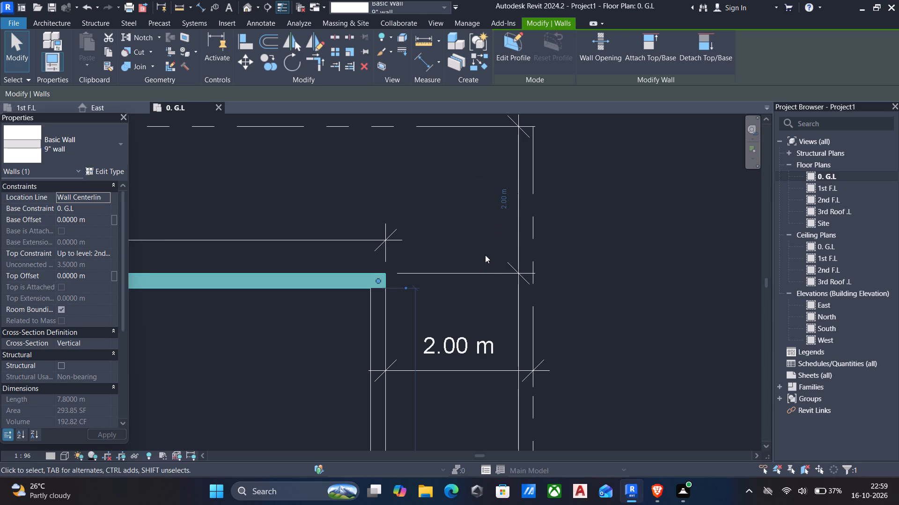
scroll(443, 299, down, 4)
middle_drag(419, 368, 464, 314)
scroll(464, 314, down, 3)
middle_drag(413, 358, 412, 359)
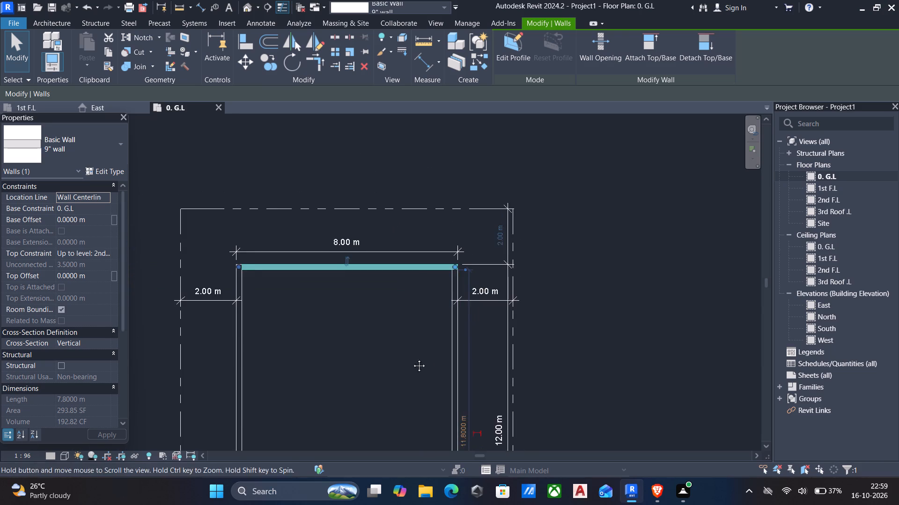
middle_drag(412, 359, 444, 342)
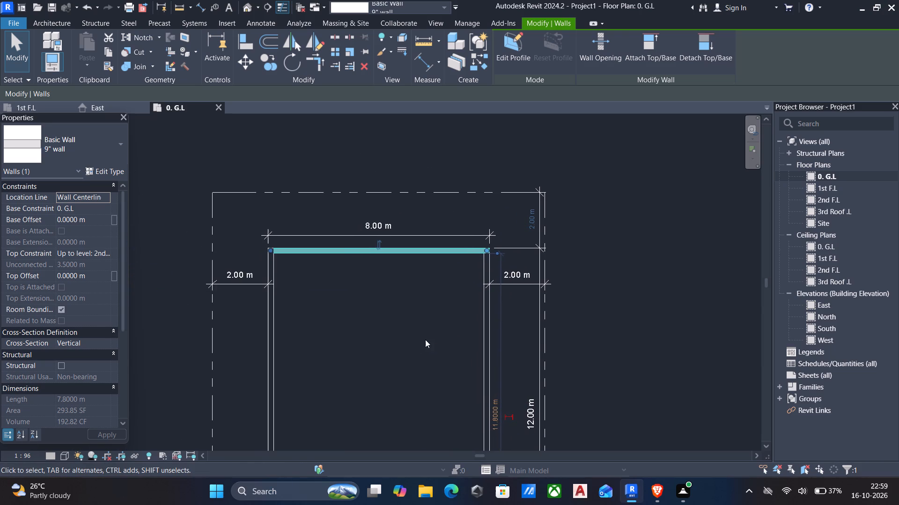
scroll(439, 372, down, 4)
middle_drag(440, 373, 474, 312)
key(Escape)
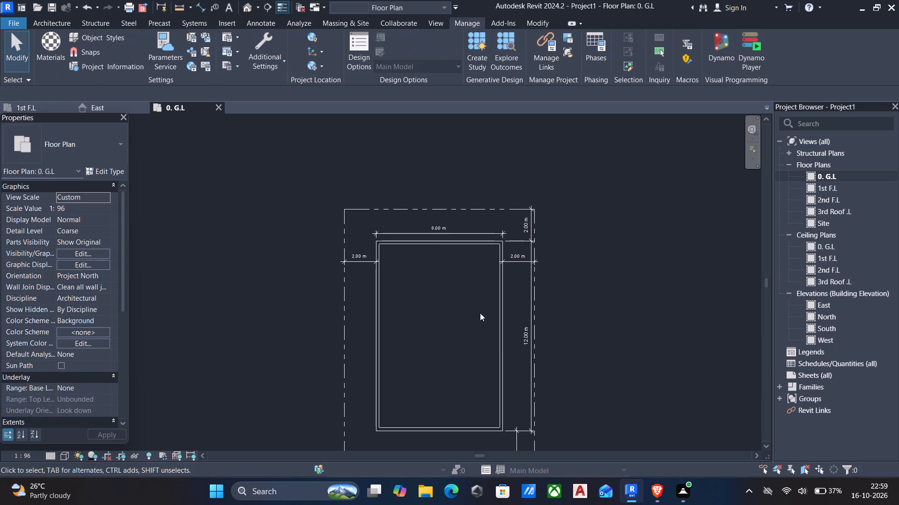
Draw a vertical 9" wall up to 2nd F.L from the midpoint of the top wall to the midpoint of the bottom wall.
middle_drag(495, 369, 483, 327)
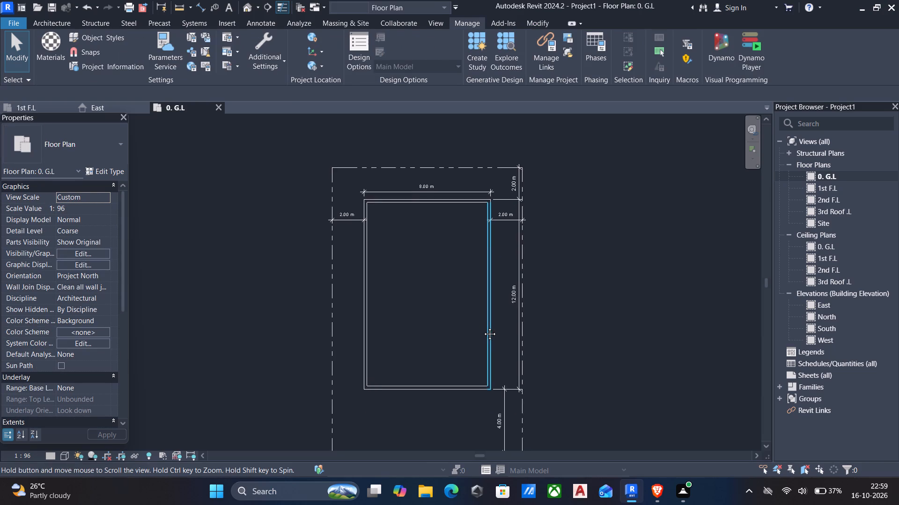
middle_drag(483, 327, 475, 352)
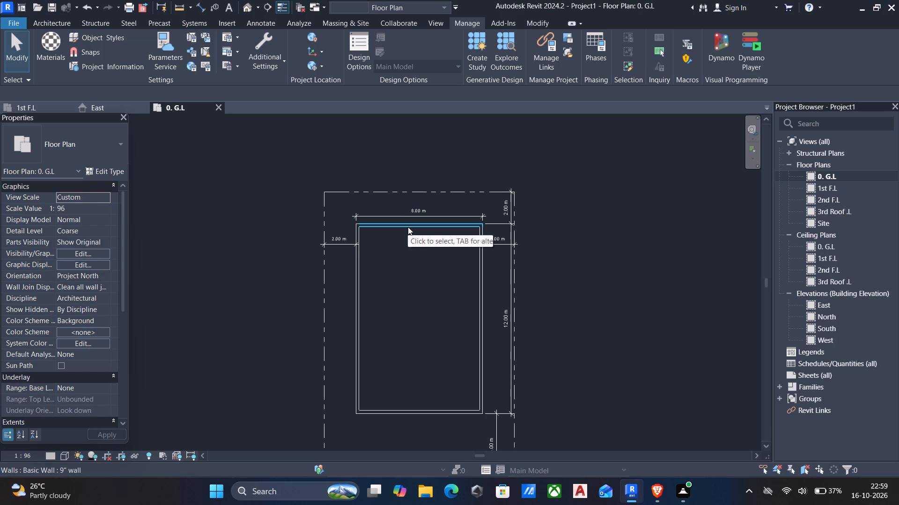
click(54, 20)
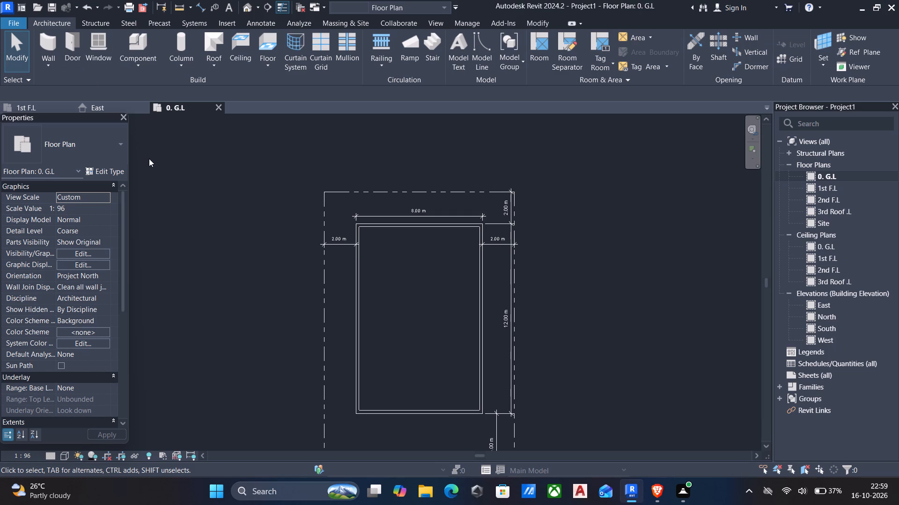
key(w)
key(a)
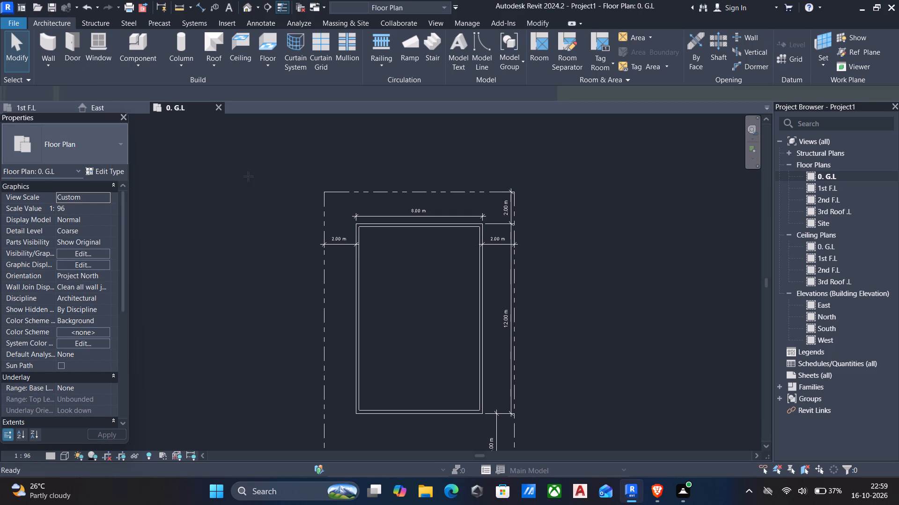
click(420, 228)
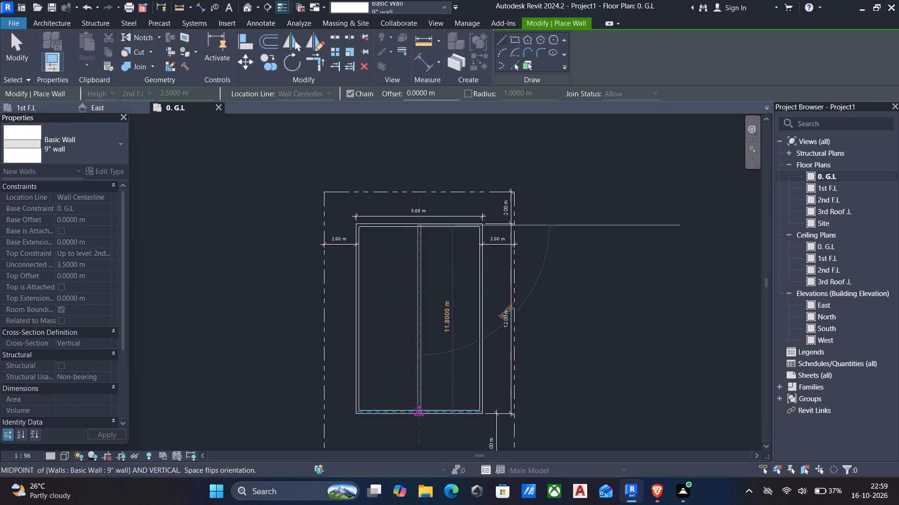
click(417, 408)
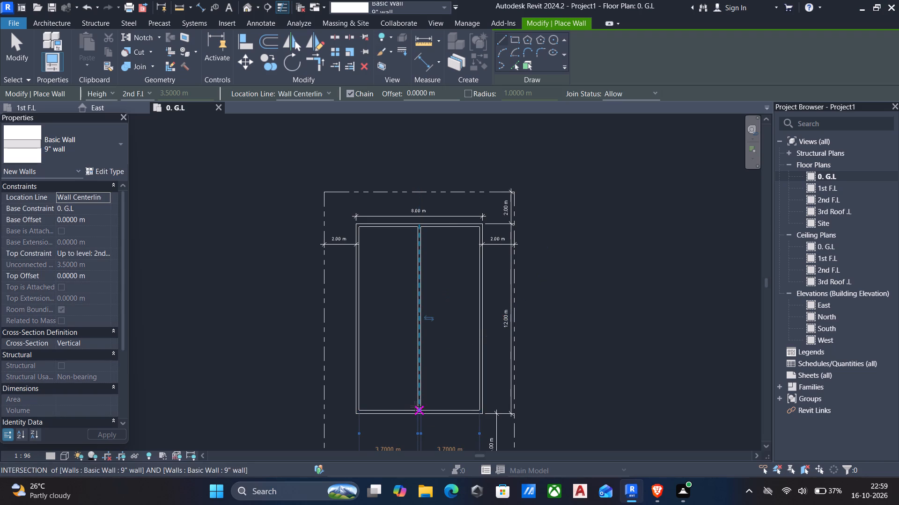
key(Escape)
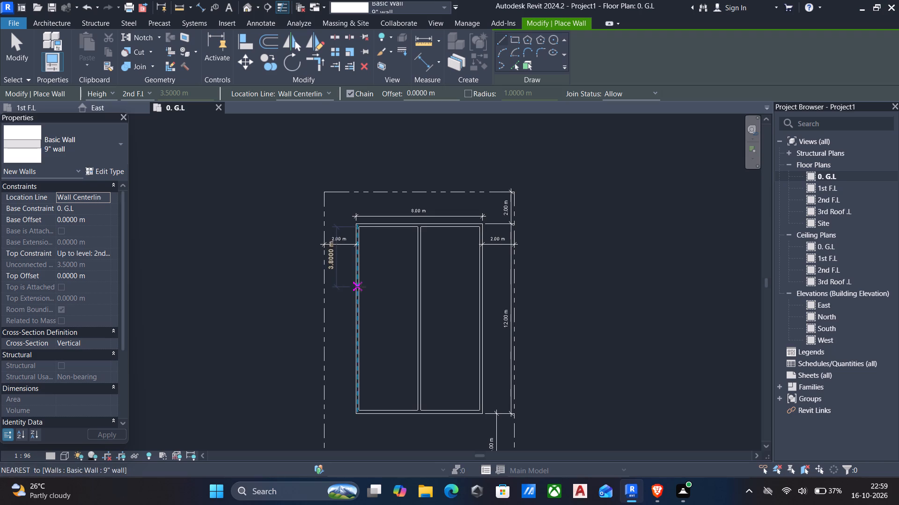
Draw two horizontal 9" walls across the building, about 3.7 m clear below the top wall and about 2.6 m clear above the bottom wall.
drag(361, 287, 374, 287)
click(481, 291)
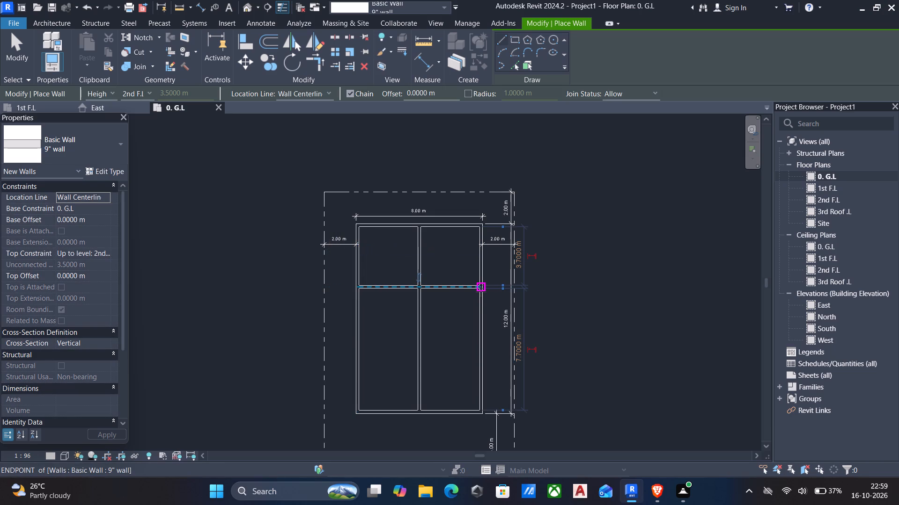
key(Escape)
click(362, 368)
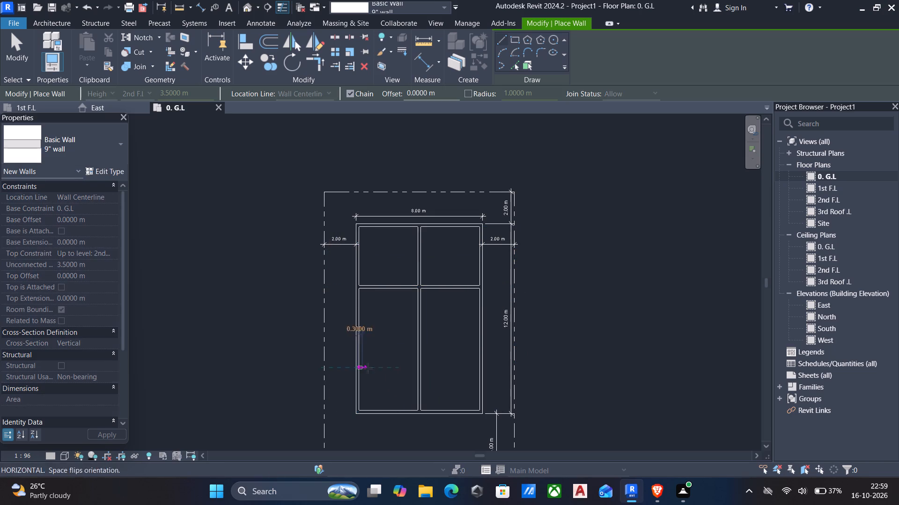
click(480, 364)
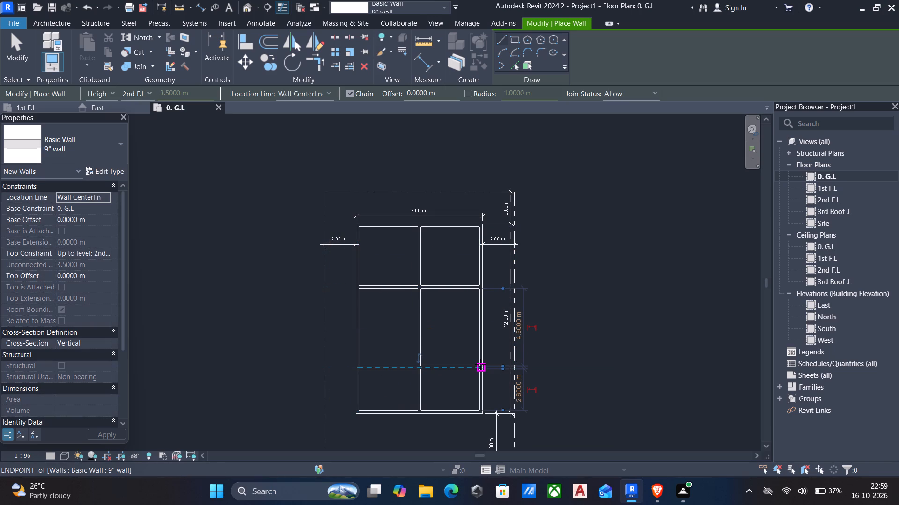
key(Escape)
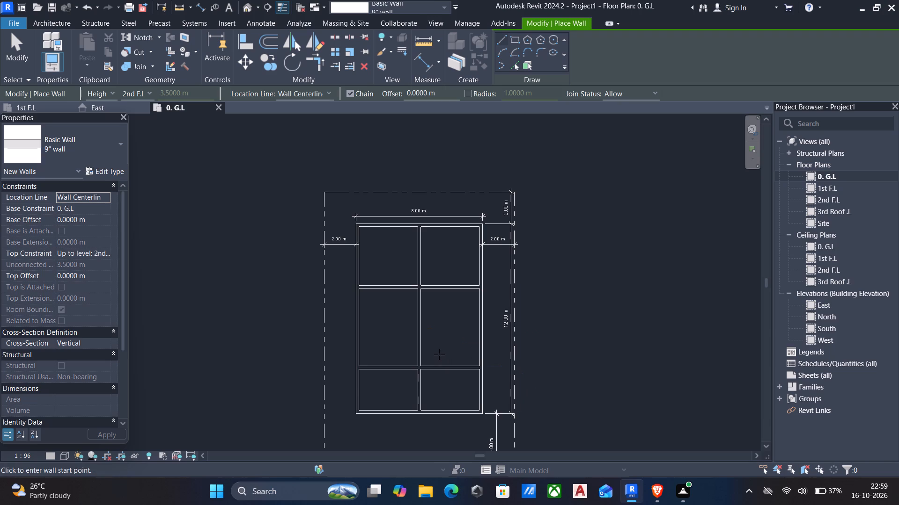
key(Escape)
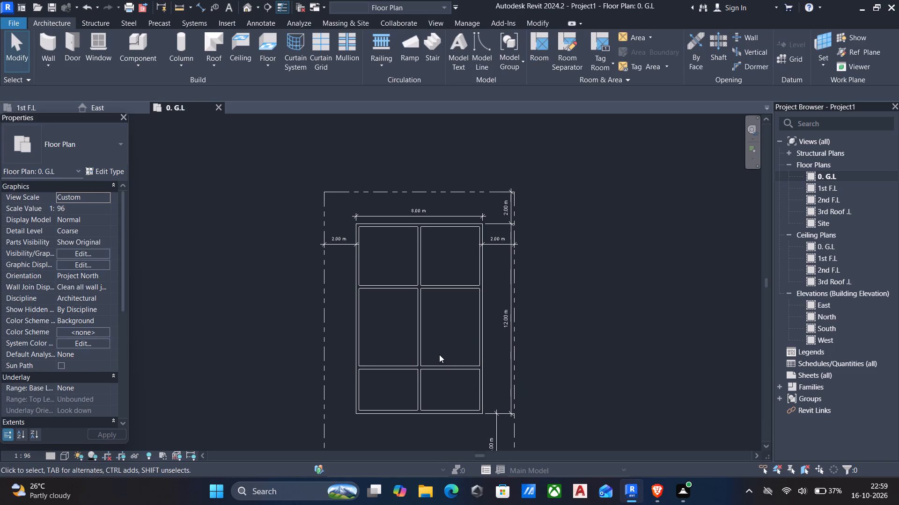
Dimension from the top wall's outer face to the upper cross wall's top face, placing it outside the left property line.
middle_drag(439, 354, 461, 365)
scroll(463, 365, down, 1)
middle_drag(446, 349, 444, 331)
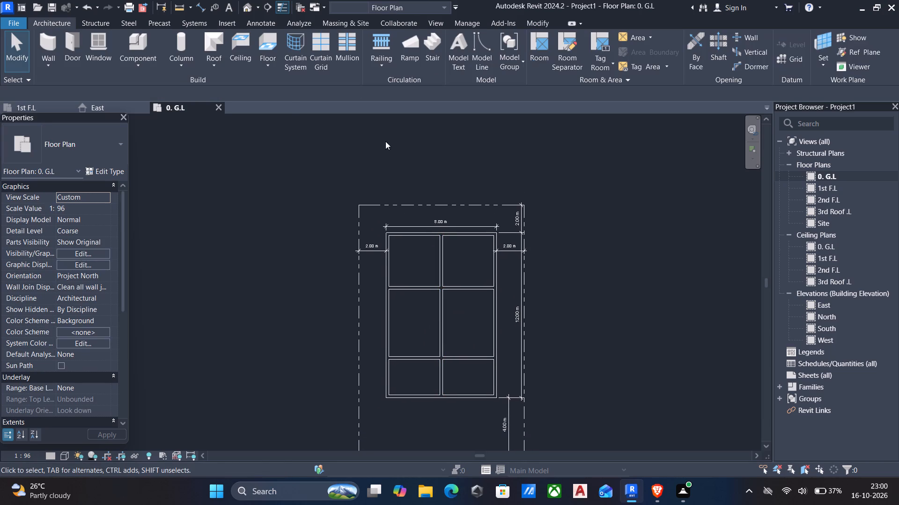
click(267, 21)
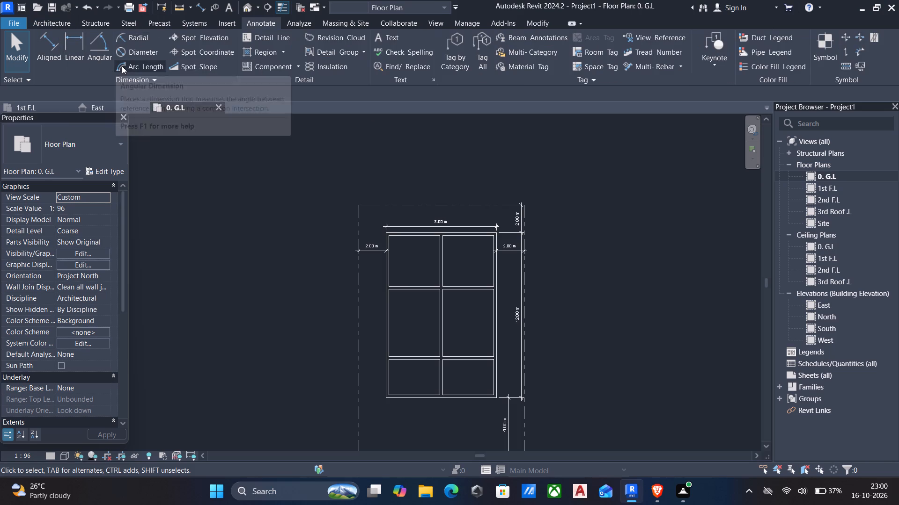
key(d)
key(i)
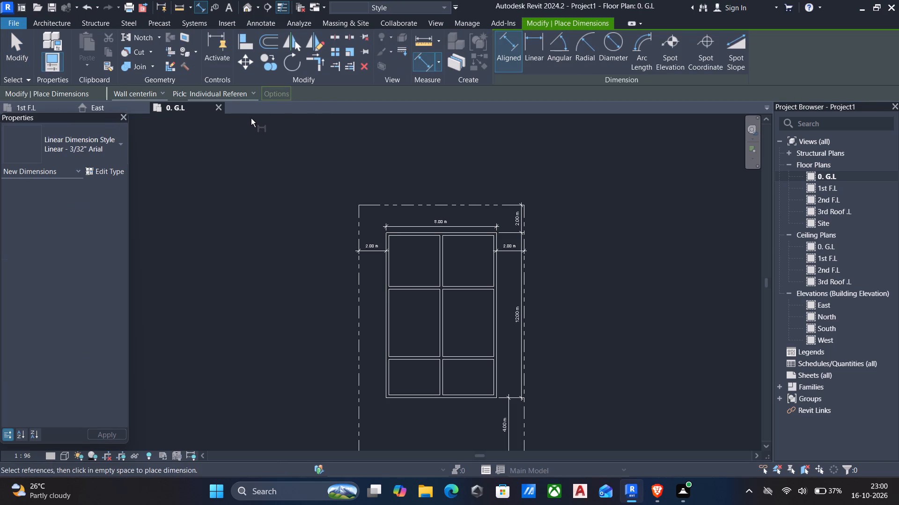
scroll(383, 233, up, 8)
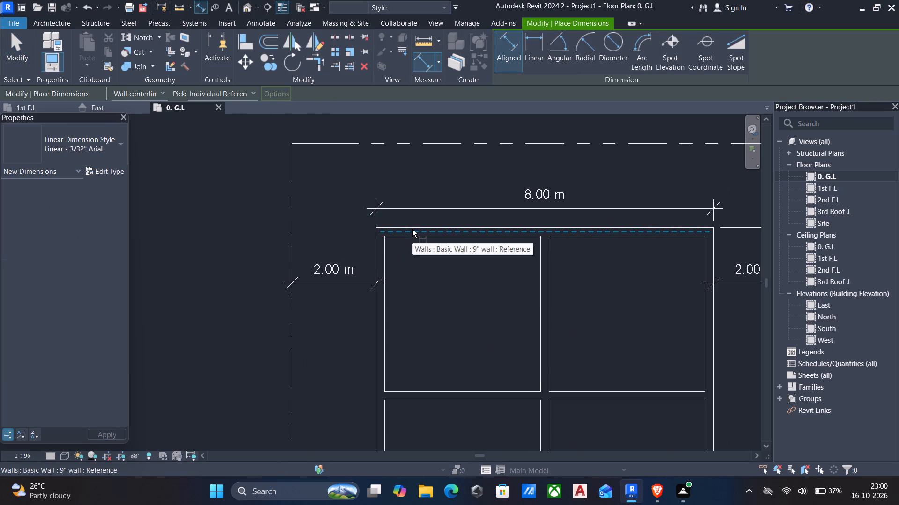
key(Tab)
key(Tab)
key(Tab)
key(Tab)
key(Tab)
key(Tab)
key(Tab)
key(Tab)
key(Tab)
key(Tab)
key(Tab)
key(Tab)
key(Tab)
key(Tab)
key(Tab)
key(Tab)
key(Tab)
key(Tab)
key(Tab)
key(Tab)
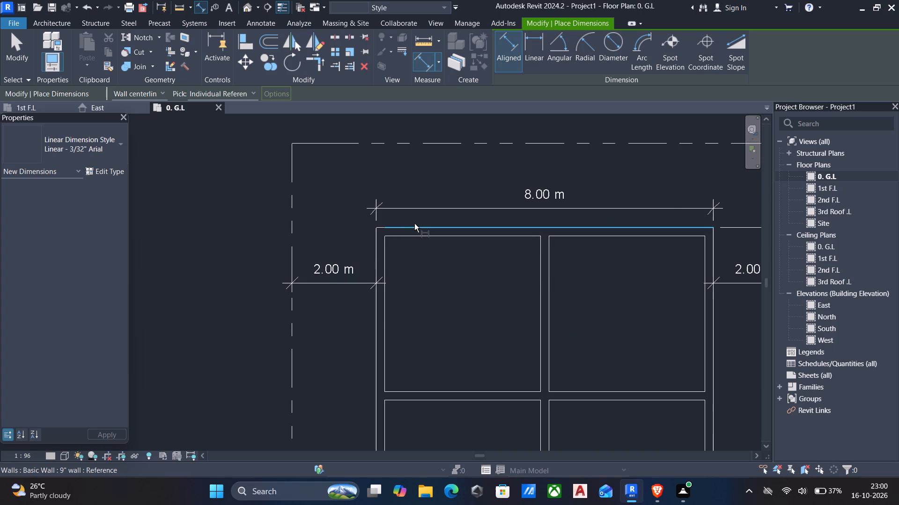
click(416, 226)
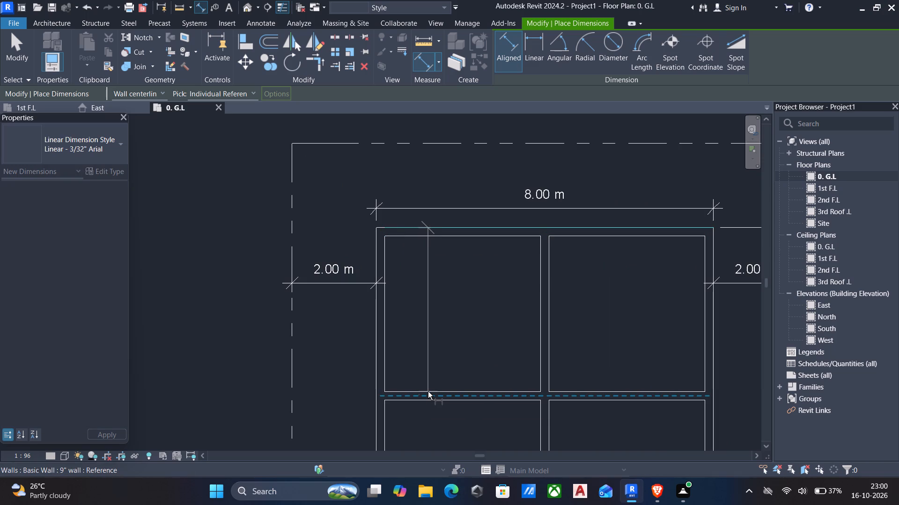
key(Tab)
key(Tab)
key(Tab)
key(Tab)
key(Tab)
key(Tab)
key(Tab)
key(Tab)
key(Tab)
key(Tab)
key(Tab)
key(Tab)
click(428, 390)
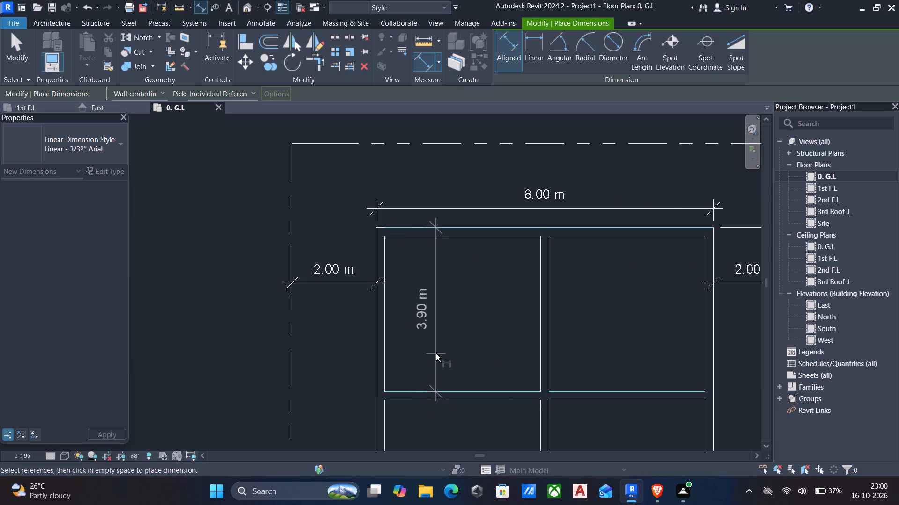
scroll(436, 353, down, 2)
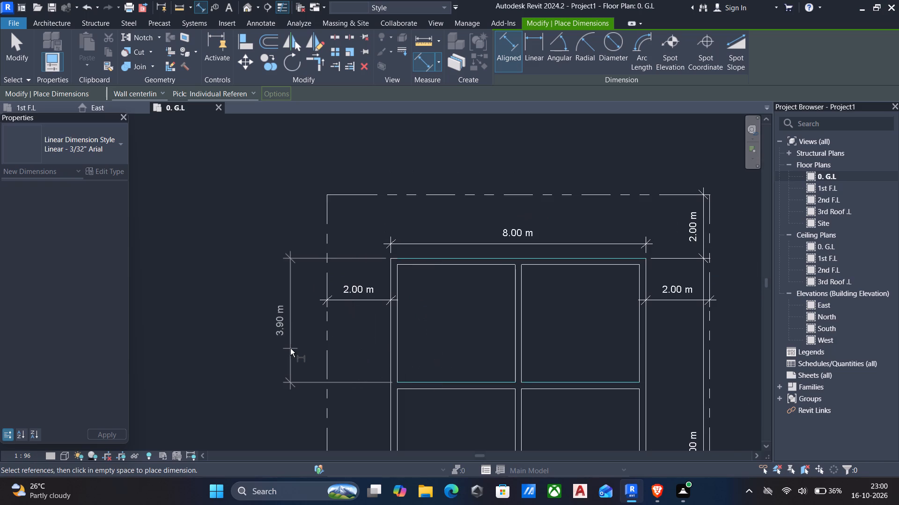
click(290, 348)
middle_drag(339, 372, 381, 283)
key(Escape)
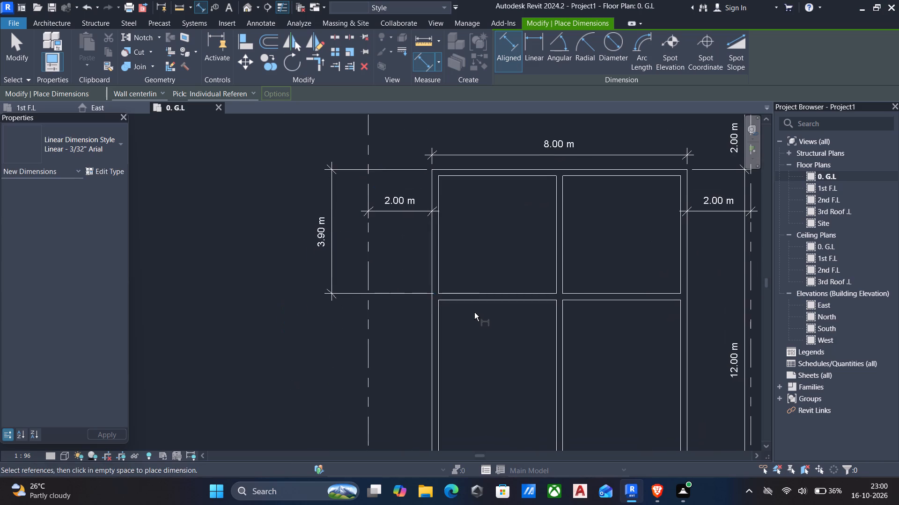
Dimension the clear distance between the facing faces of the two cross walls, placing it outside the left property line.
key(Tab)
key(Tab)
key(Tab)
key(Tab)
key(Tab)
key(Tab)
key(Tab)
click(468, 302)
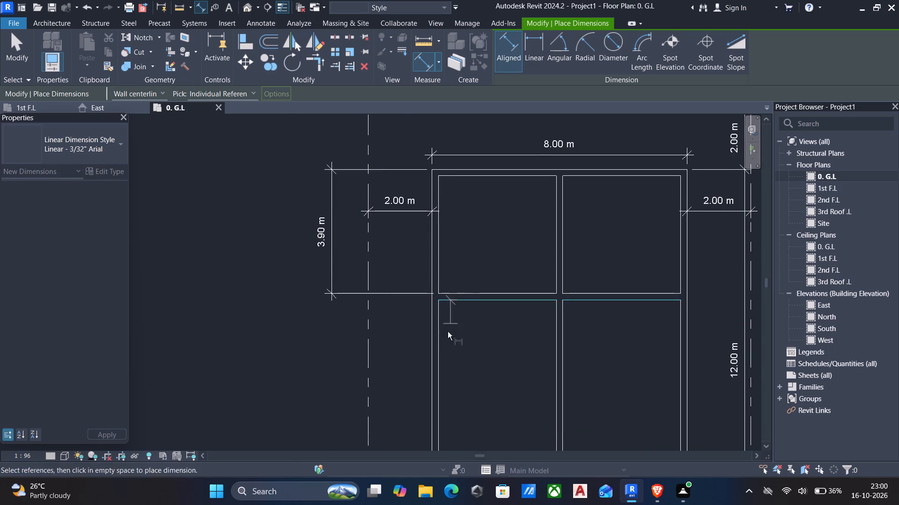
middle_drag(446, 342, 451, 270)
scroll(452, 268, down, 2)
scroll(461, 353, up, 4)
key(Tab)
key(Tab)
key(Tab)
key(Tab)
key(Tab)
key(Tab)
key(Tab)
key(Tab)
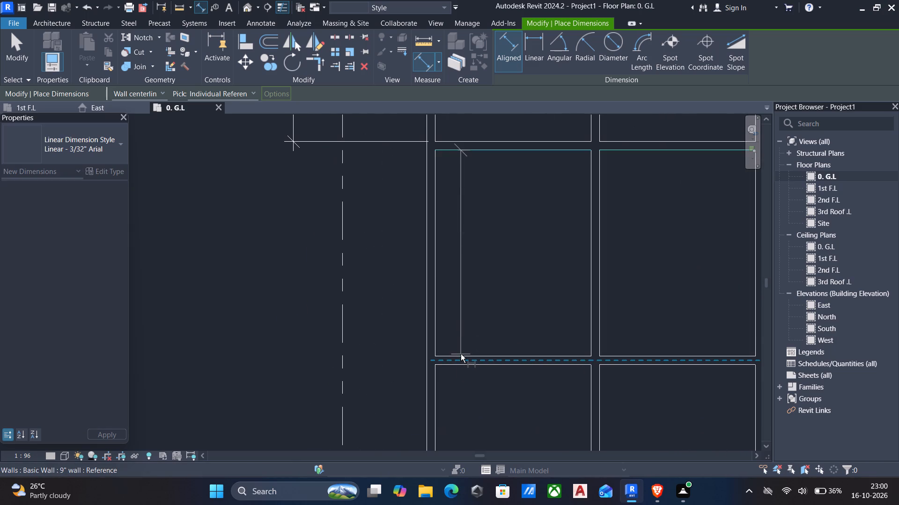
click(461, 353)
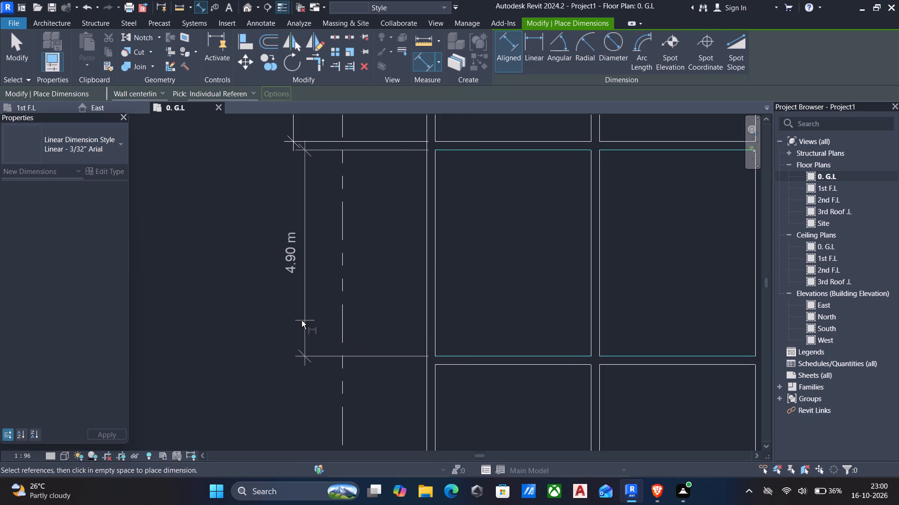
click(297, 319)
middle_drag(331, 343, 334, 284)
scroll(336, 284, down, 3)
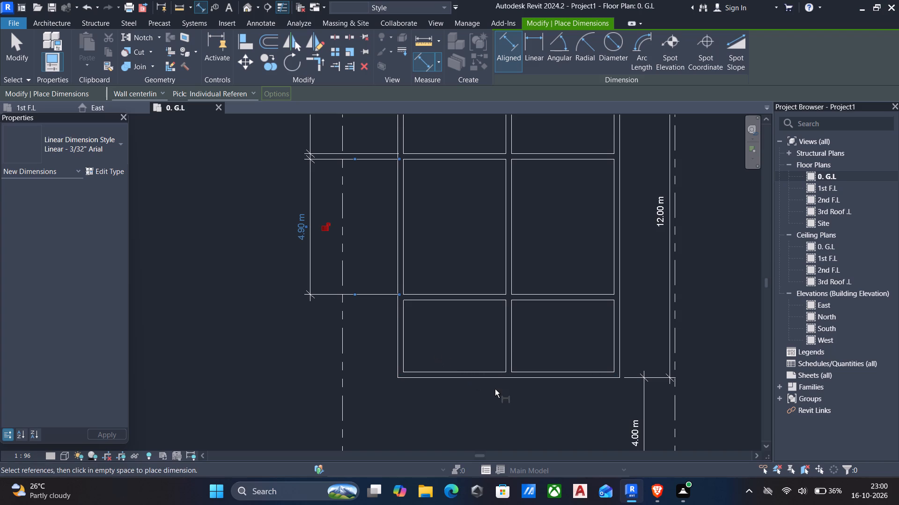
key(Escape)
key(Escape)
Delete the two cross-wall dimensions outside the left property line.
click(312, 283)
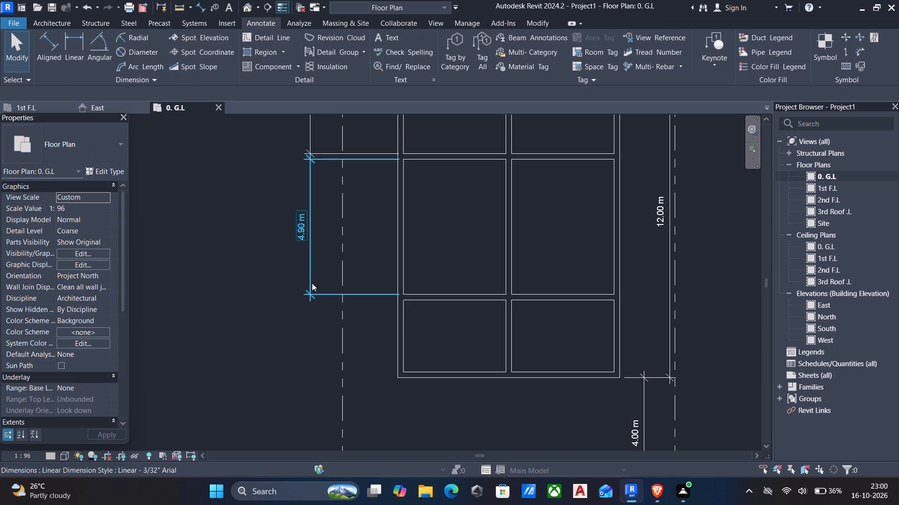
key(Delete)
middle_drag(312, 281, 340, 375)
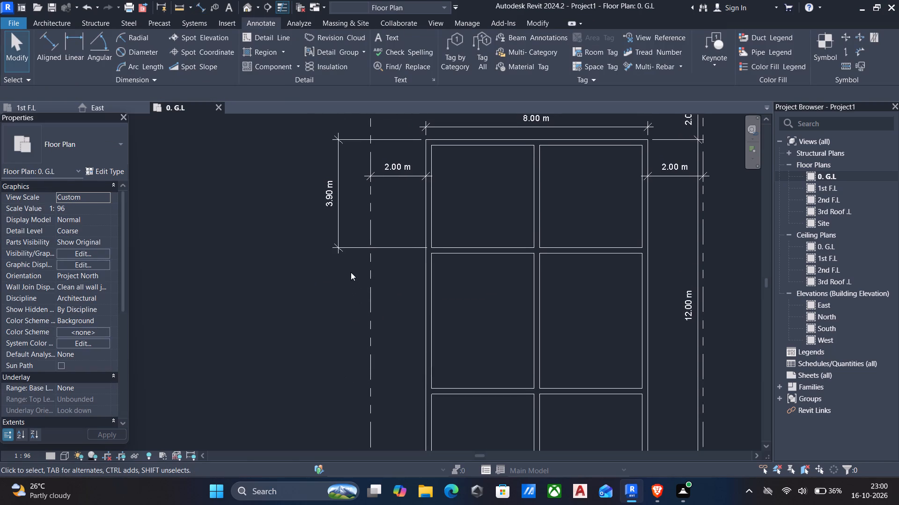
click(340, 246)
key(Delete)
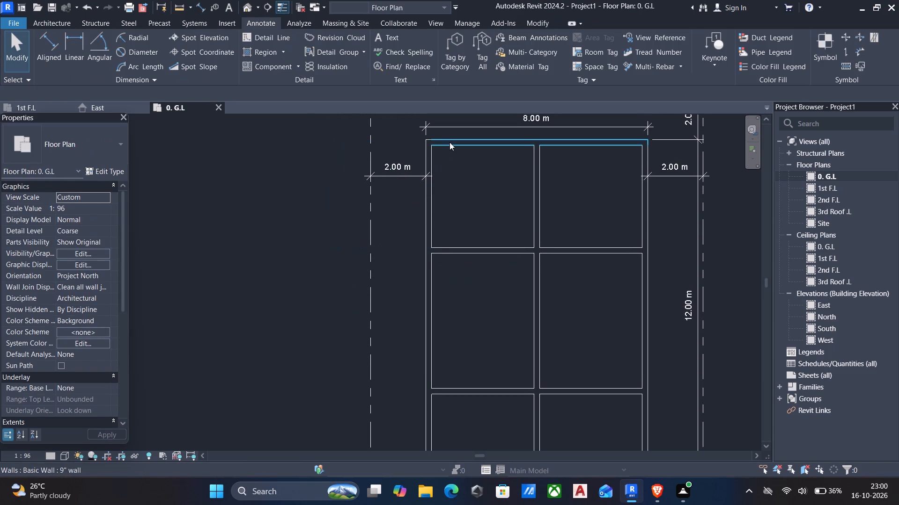
Place a chained dimension outside the left property line from the top wall's outer face through both cross-wall centerlines to the bottom wall's inner face.
text(di)
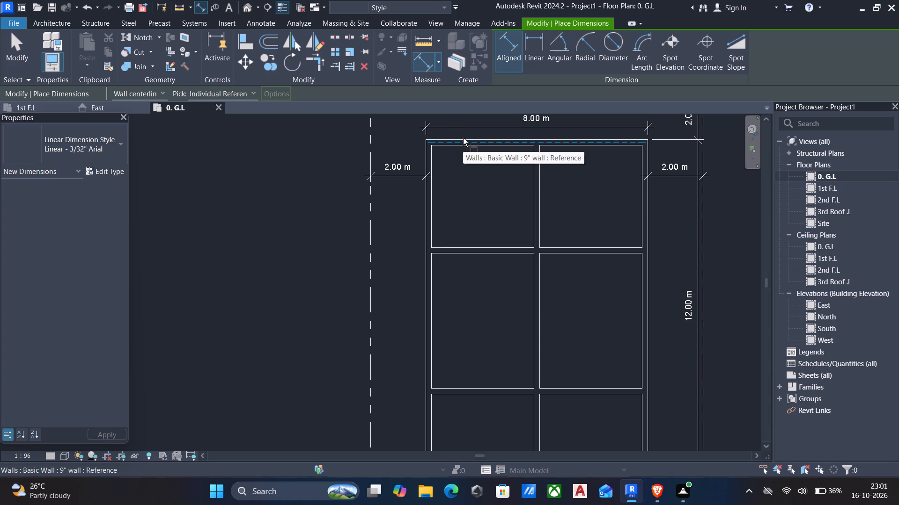
key(Tab)
key(Tab)
key(Tab)
key(Tab)
key(Tab)
key(Tab)
key(Tab)
key(Tab)
key(Tab)
key(Tab)
key(Tab)
key(Tab)
key(Tab)
key(Tab)
key(Tab)
key(Tab)
key(Tab)
key(Tab)
key(Tab)
key(Tab)
click(482, 138)
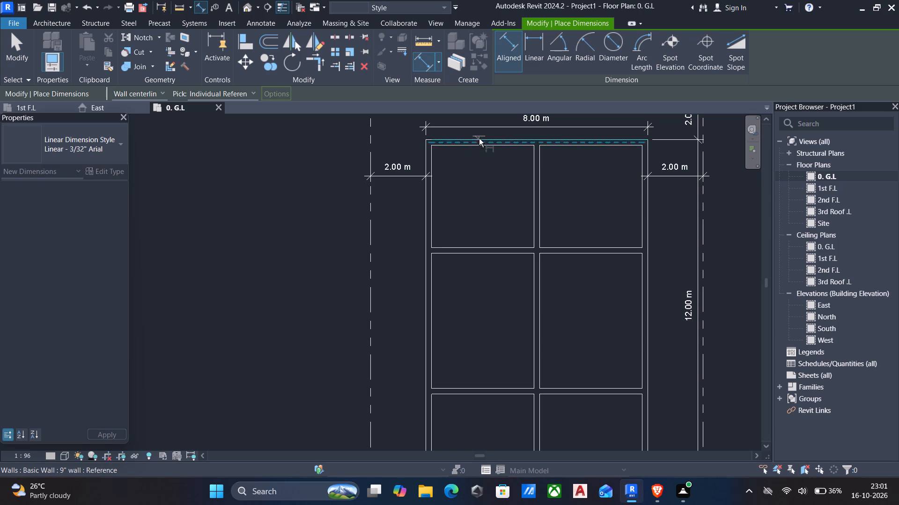
click(465, 251)
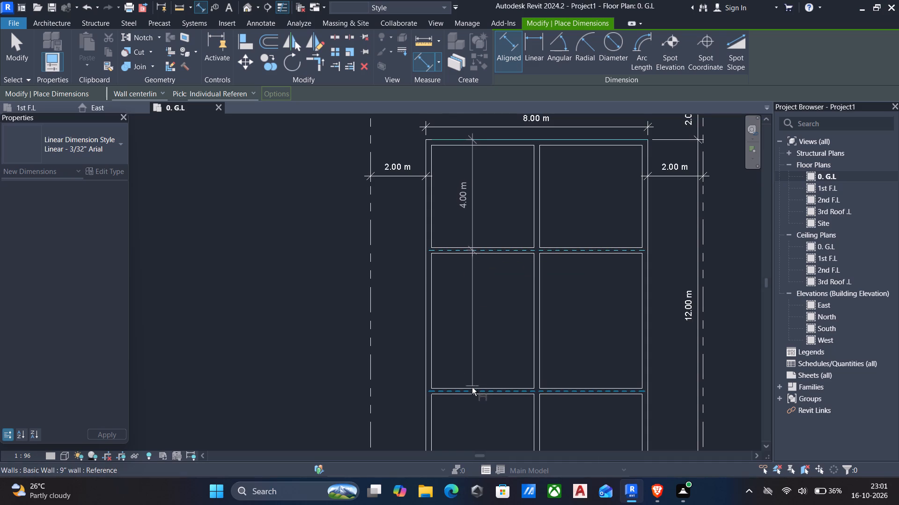
click(470, 392)
middle_drag(472, 386, 475, 287)
scroll(485, 308, down, 3)
scroll(483, 346, up, 4)
key(Tab)
key(Tab)
key(Tab)
key(Tab)
key(Tab)
key(Tab)
key(Tab)
key(Tab)
key(Tab)
key(Tab)
key(Tab)
click(483, 353)
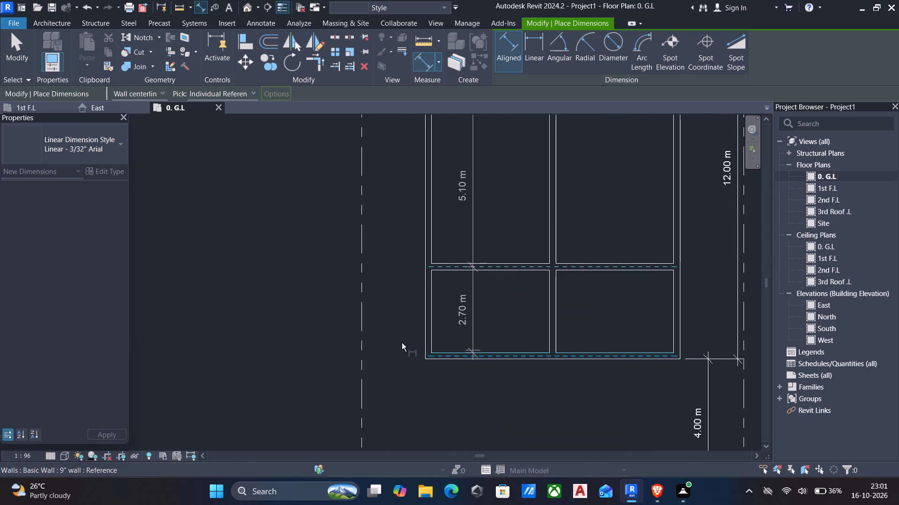
scroll(365, 340, down, 3)
click(331, 340)
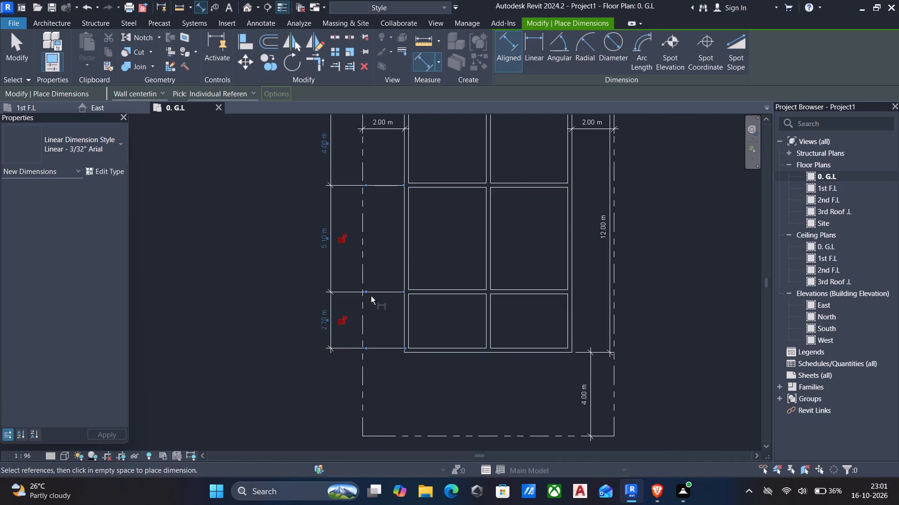
key(Escape)
middle_drag(365, 274, 354, 338)
key(Escape)
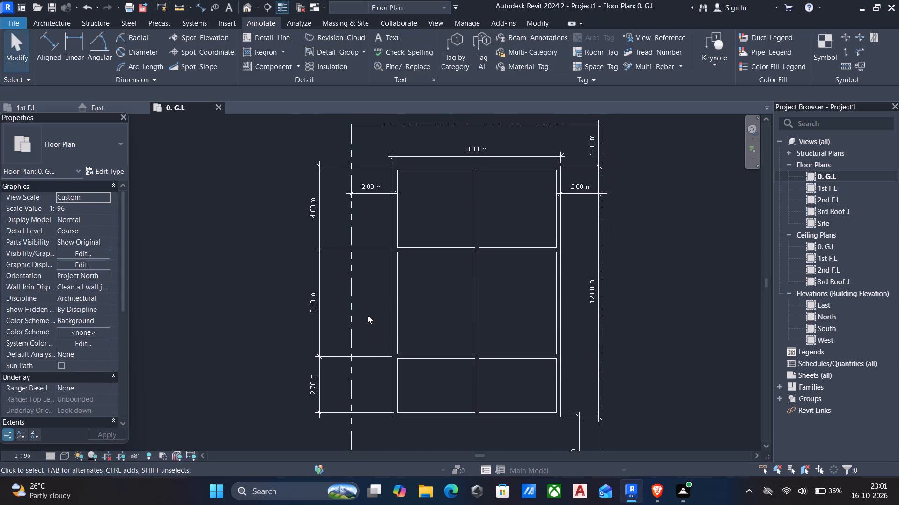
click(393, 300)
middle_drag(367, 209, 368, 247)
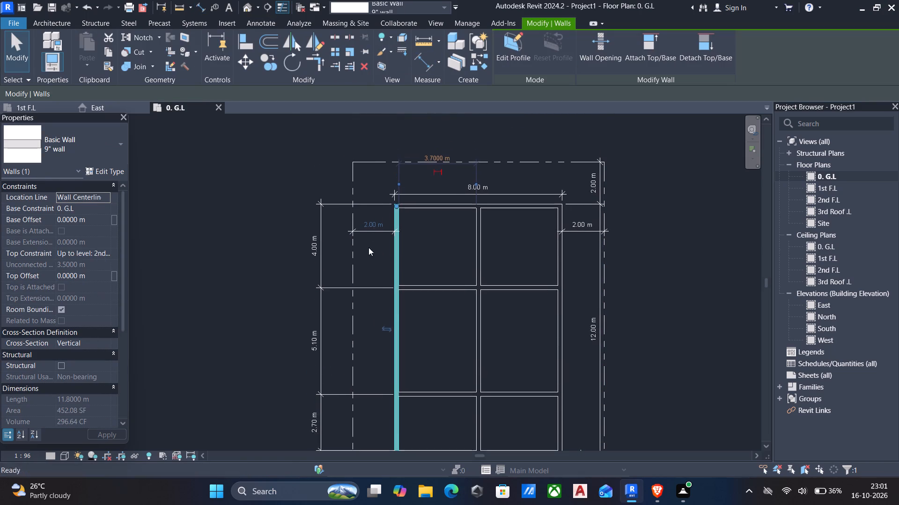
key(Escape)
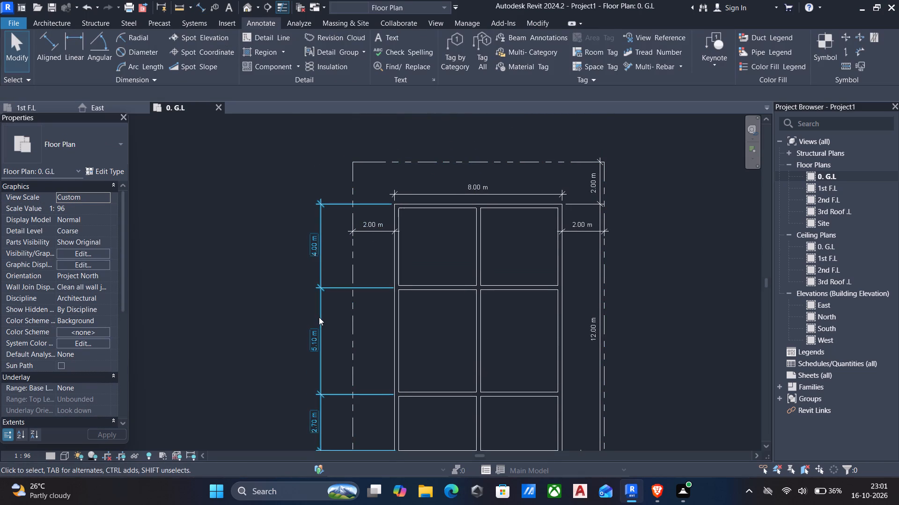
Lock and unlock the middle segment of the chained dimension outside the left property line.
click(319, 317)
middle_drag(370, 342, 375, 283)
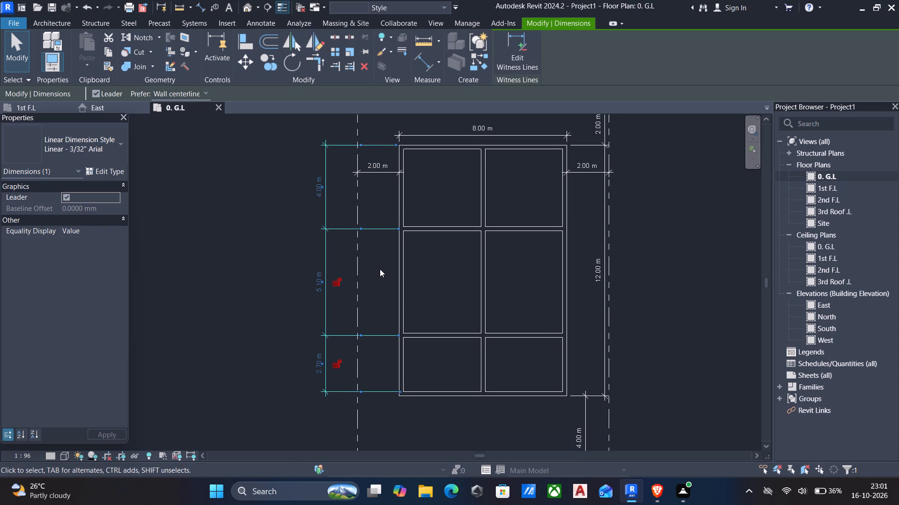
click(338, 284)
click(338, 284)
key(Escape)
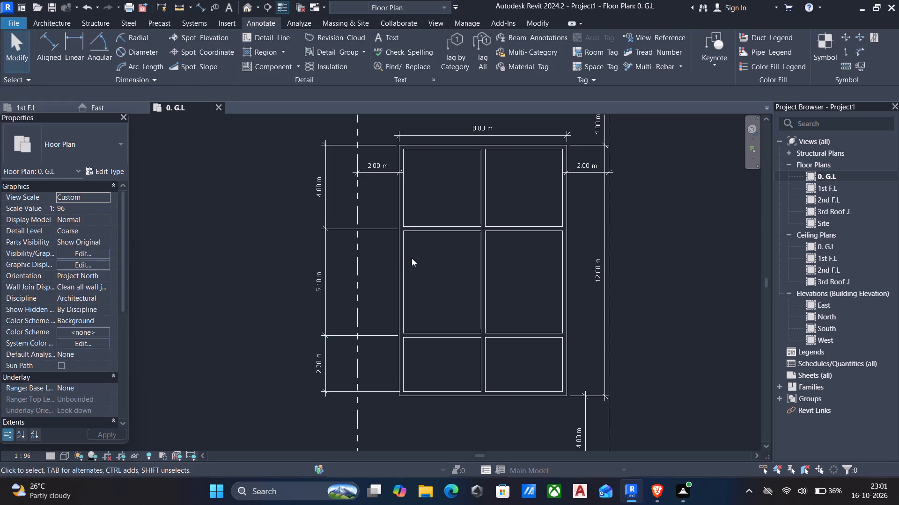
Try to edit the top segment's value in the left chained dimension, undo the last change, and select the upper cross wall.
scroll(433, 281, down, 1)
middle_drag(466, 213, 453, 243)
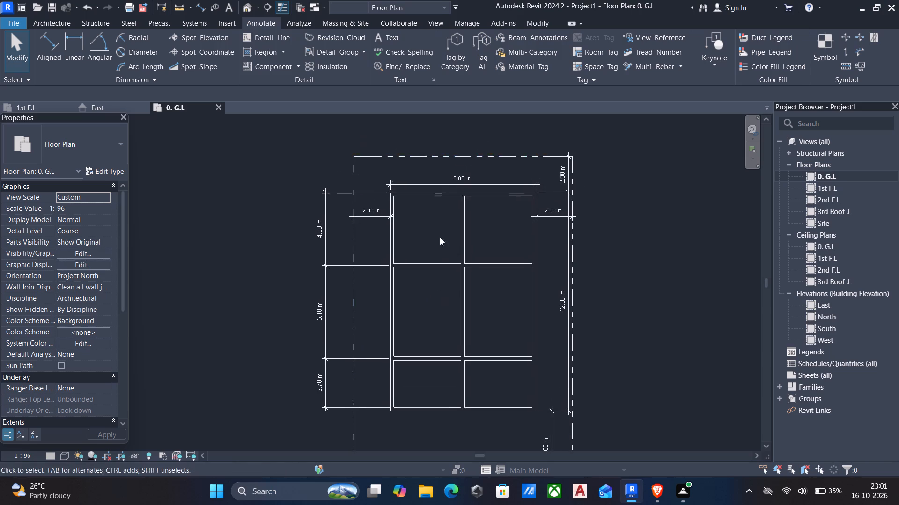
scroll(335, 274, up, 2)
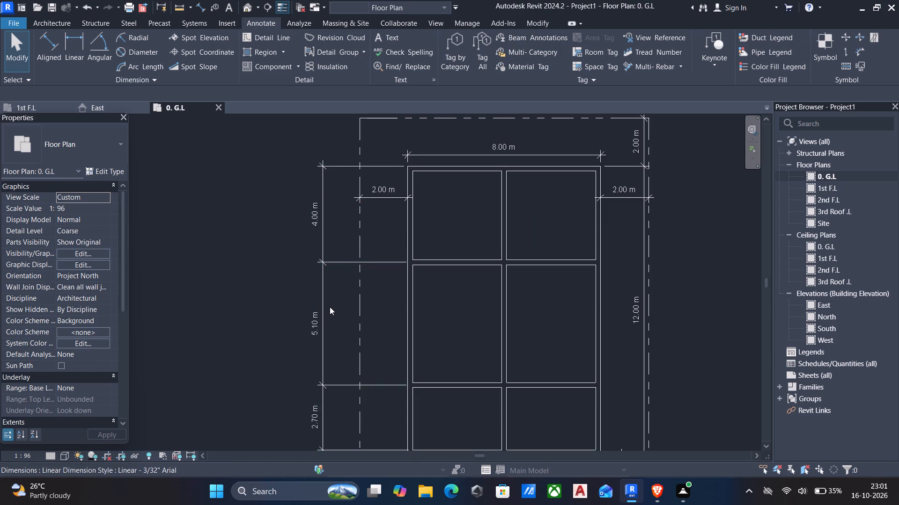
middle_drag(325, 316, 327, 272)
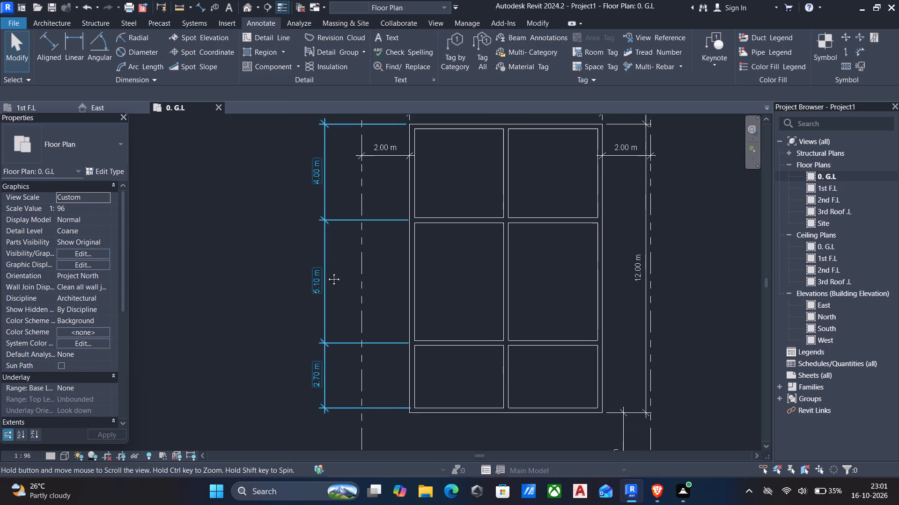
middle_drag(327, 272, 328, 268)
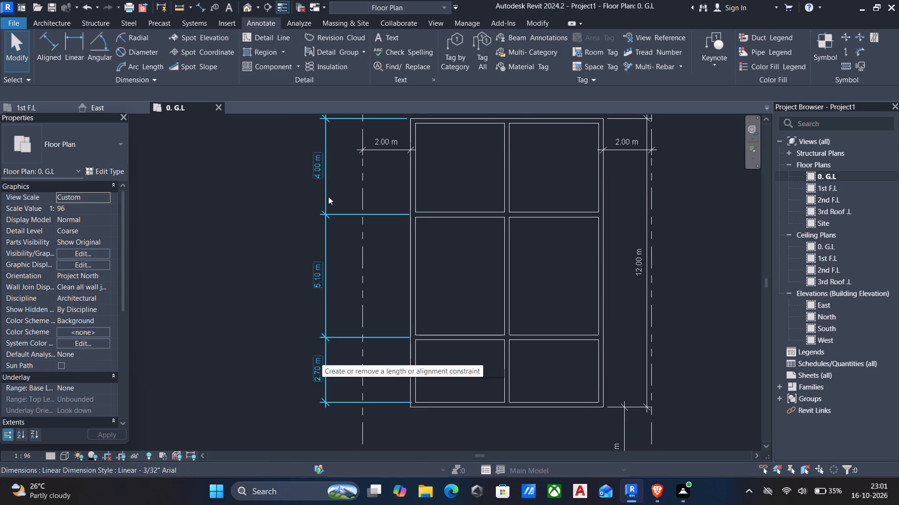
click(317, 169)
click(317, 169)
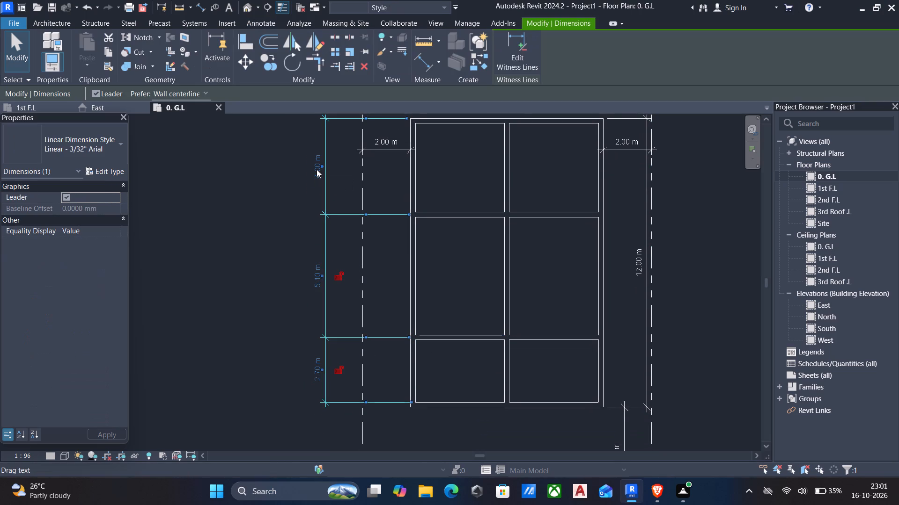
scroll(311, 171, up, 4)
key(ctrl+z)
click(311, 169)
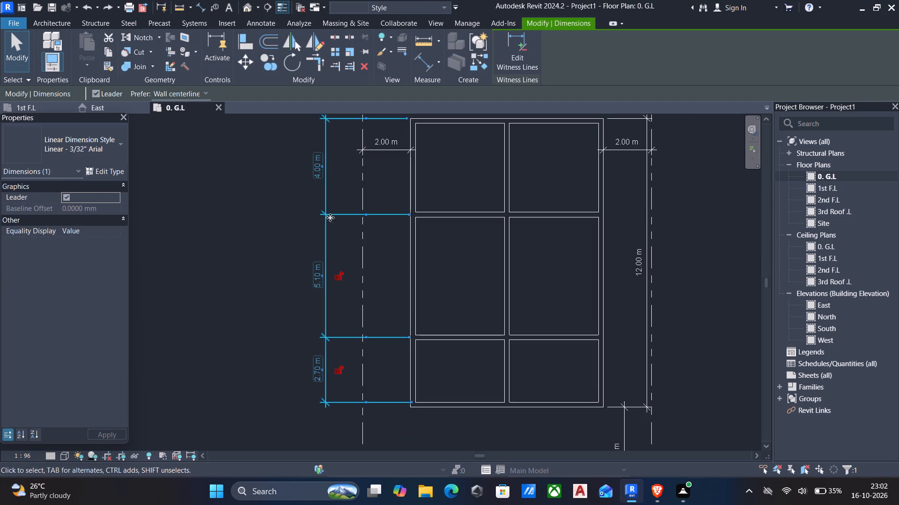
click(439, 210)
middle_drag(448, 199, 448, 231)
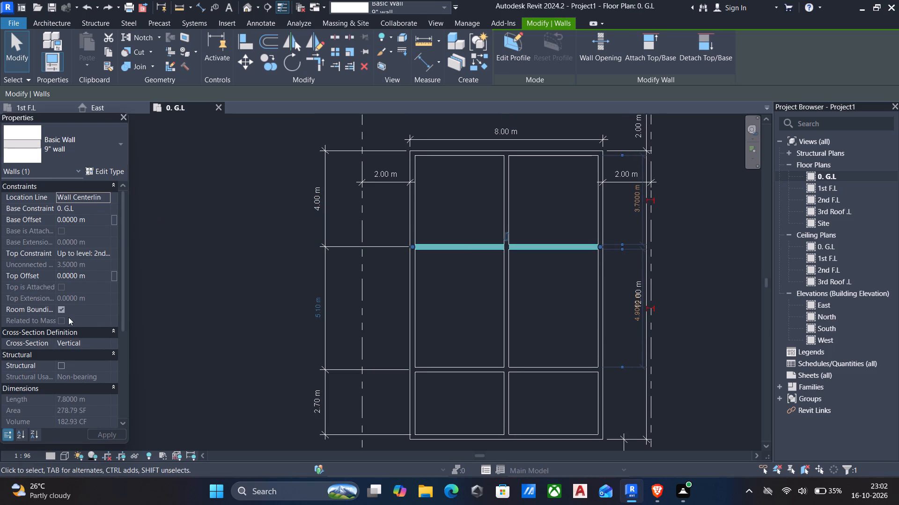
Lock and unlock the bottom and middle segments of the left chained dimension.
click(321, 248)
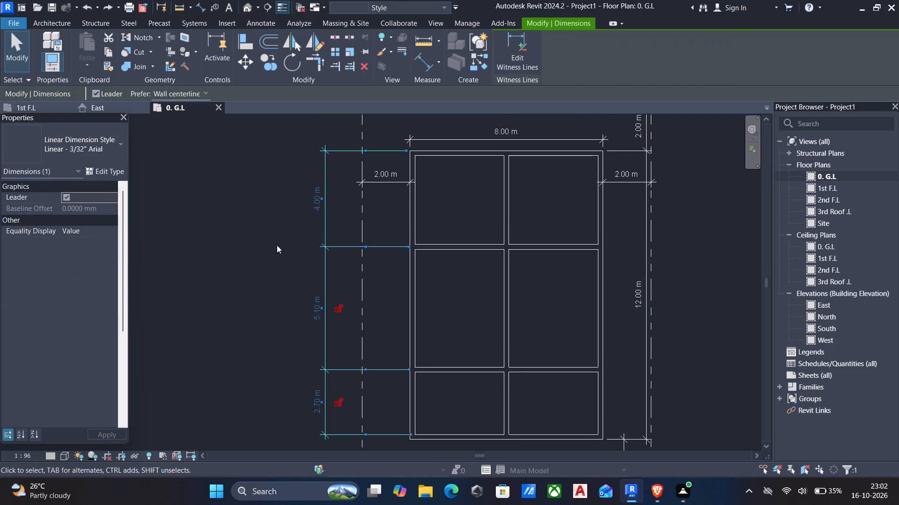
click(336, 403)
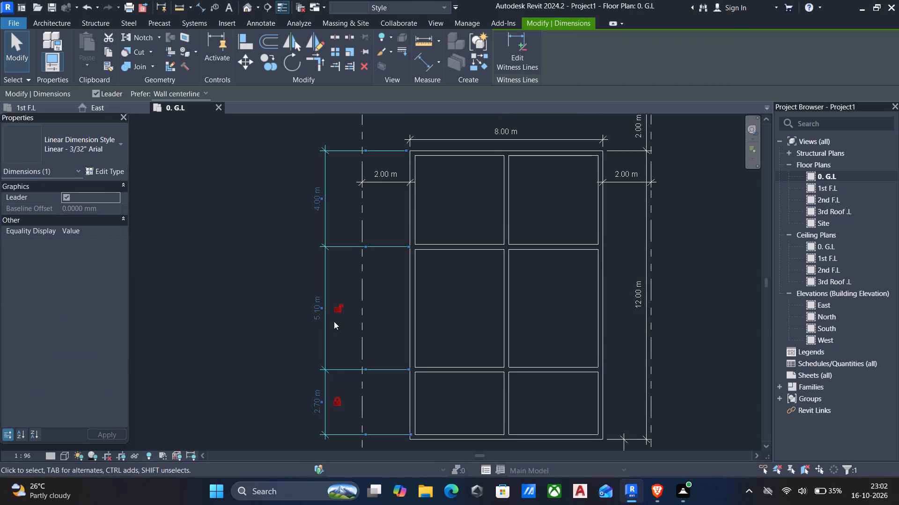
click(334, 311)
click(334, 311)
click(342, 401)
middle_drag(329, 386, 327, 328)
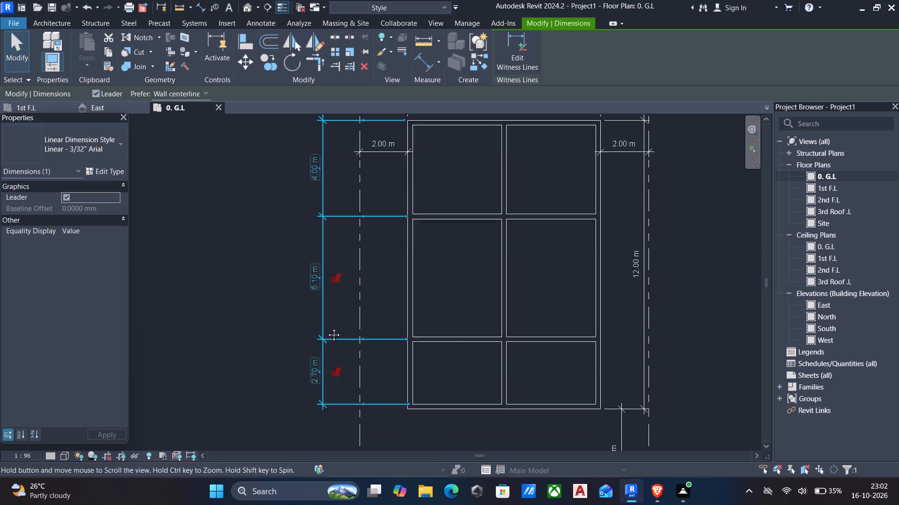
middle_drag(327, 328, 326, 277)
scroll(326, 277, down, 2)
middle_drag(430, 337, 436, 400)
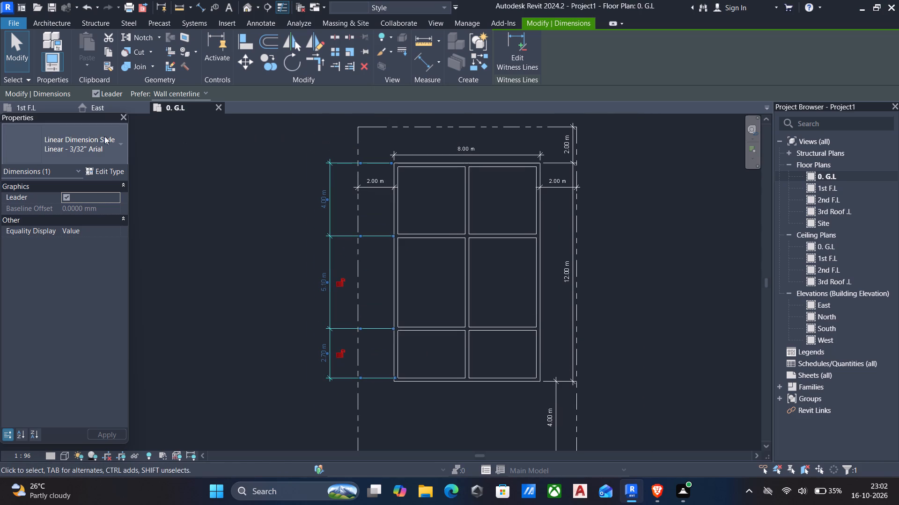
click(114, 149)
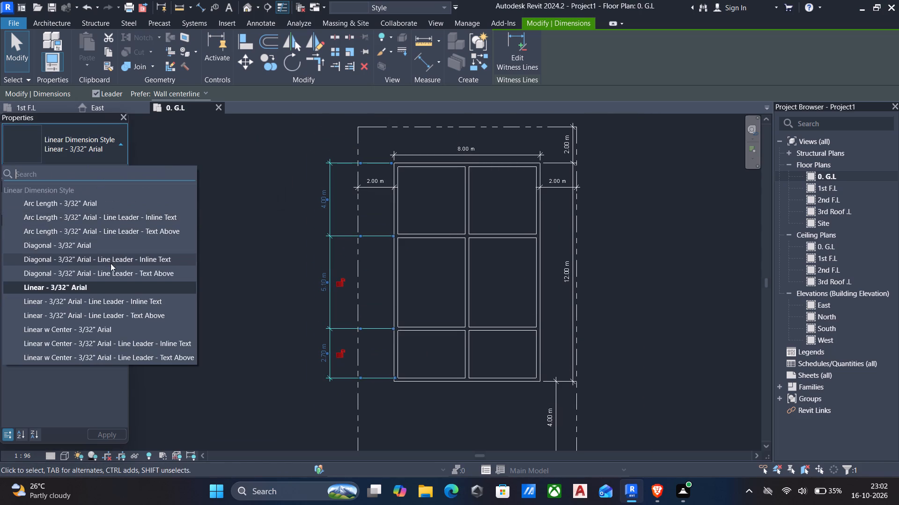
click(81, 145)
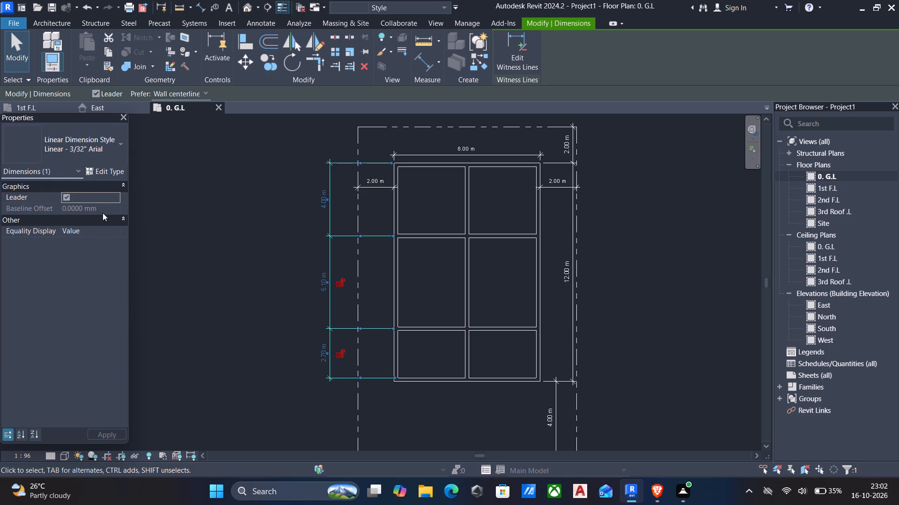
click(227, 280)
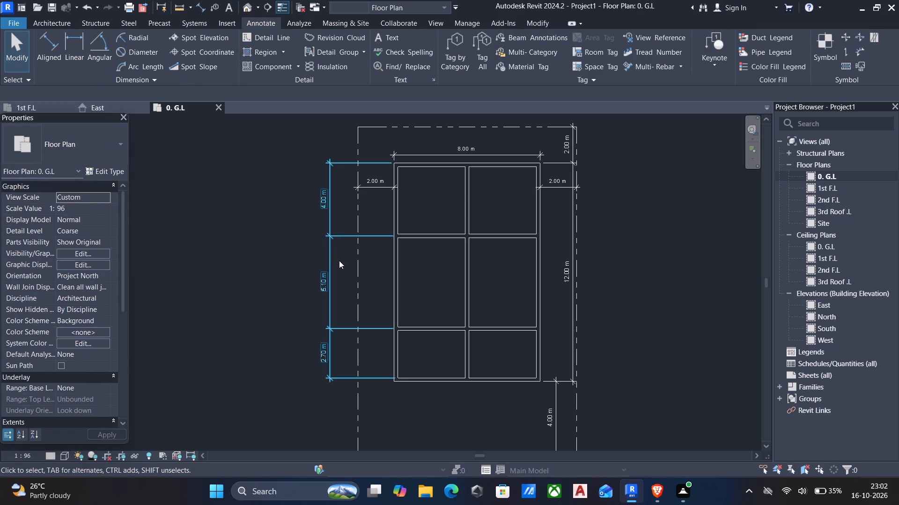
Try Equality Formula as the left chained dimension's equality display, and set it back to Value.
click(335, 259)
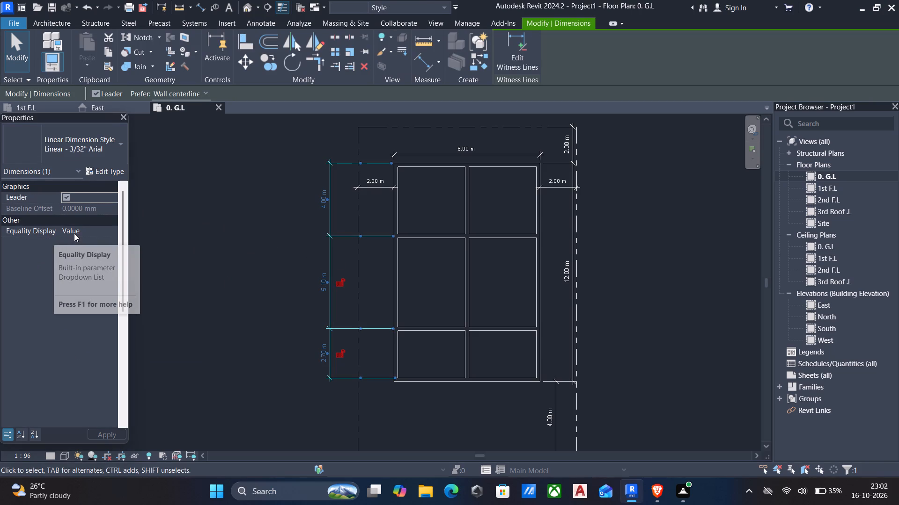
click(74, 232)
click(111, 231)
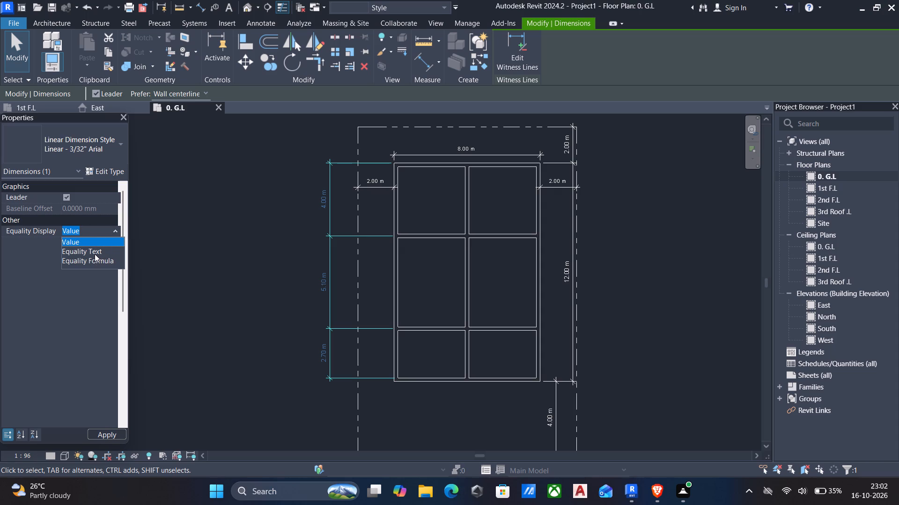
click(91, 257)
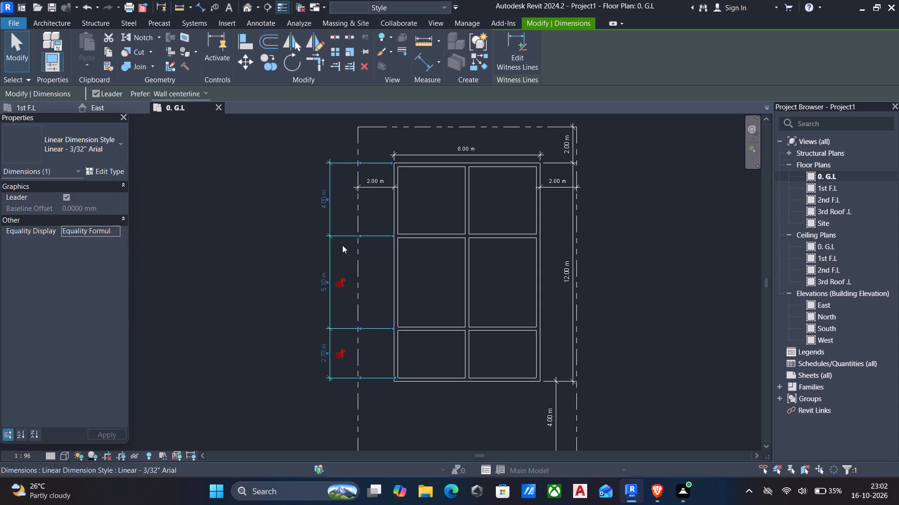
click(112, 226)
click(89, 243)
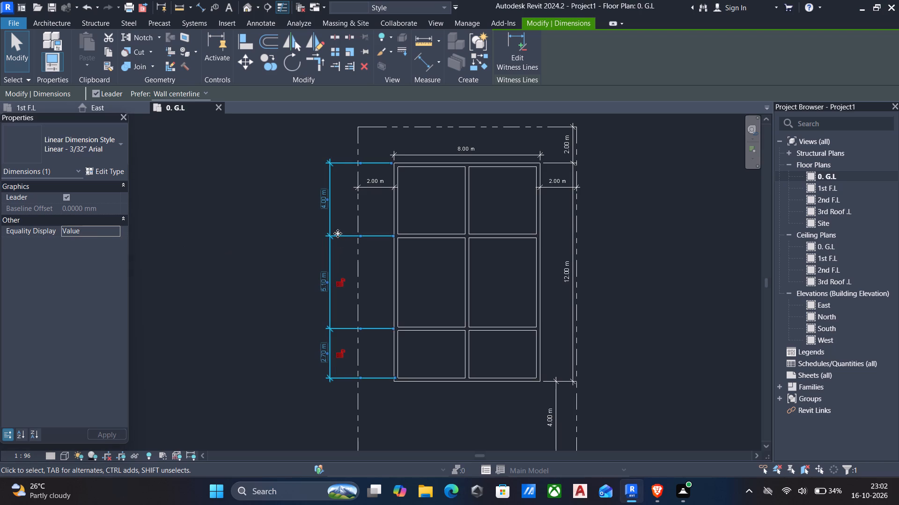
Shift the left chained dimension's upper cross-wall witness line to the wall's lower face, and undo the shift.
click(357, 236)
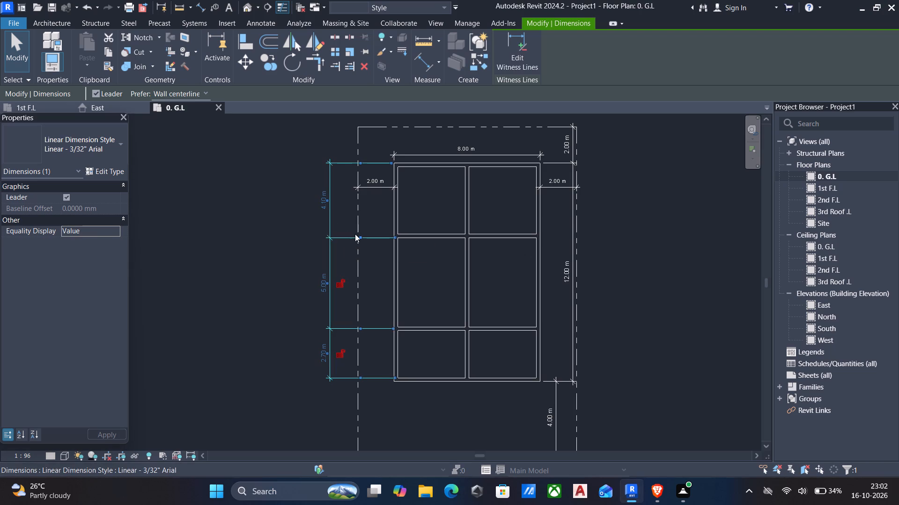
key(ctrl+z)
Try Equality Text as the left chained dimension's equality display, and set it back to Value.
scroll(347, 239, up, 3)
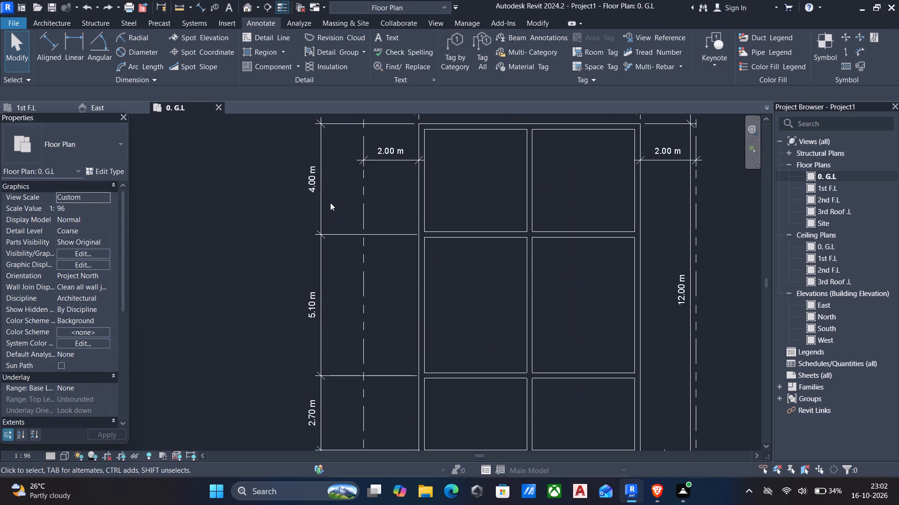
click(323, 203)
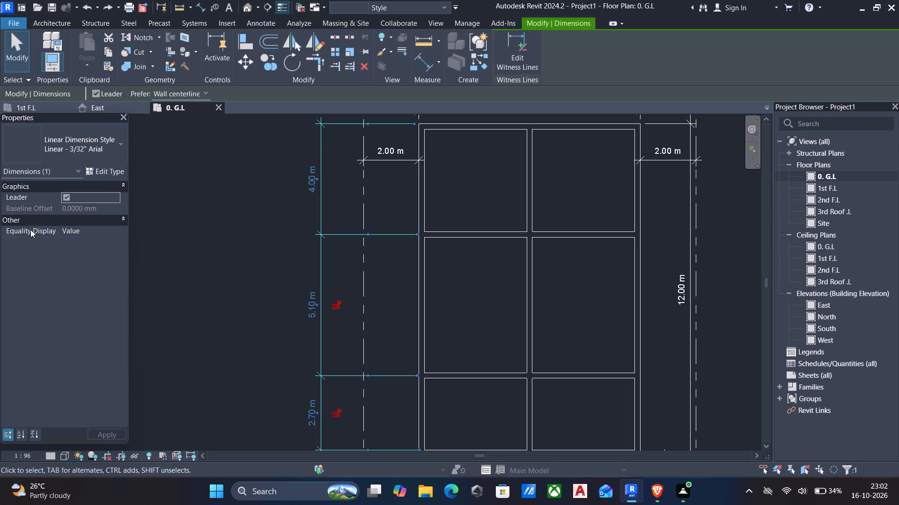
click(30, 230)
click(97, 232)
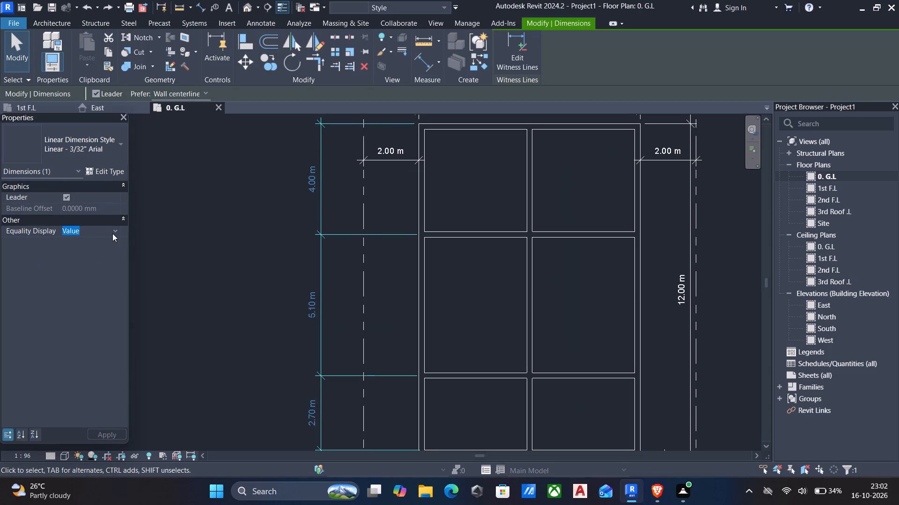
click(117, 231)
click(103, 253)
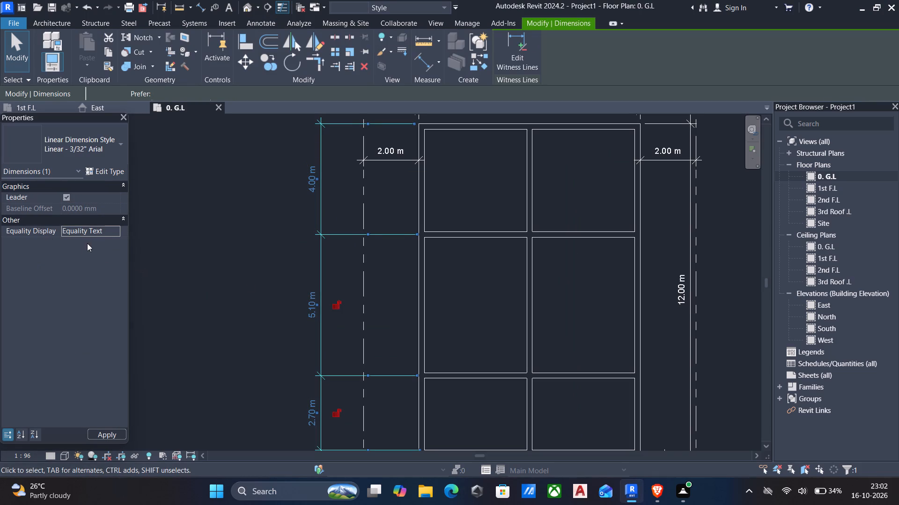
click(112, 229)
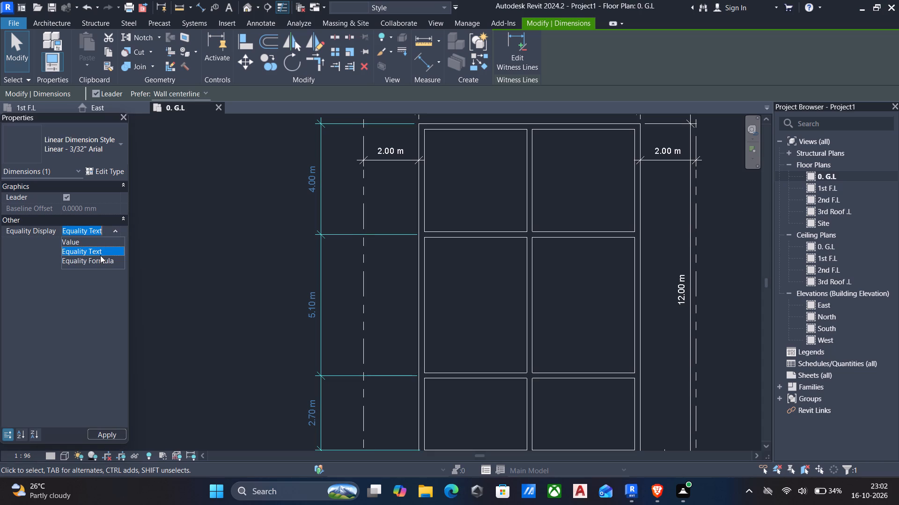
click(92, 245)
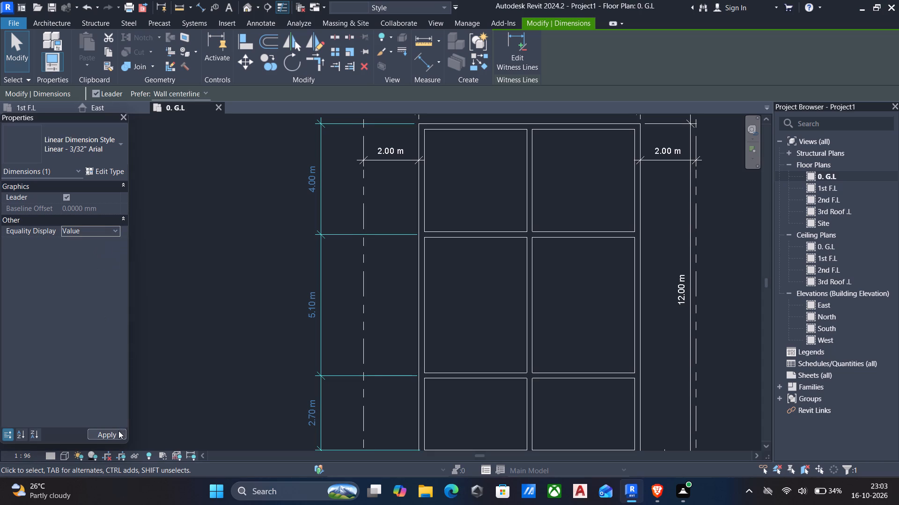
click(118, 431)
Delete the chained dimension along the building's left side.
middle_drag(302, 353, 297, 314)
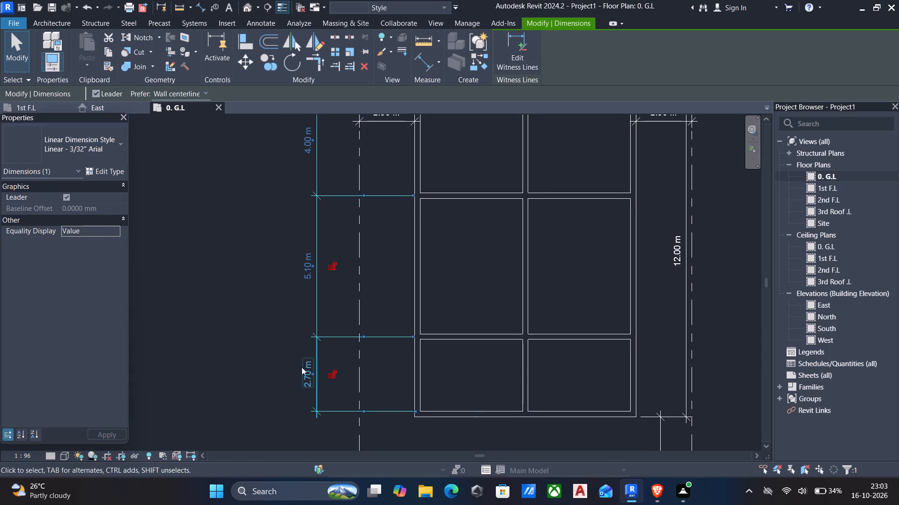
middle_drag(302, 368, 299, 346)
middle_drag(346, 366, 345, 320)
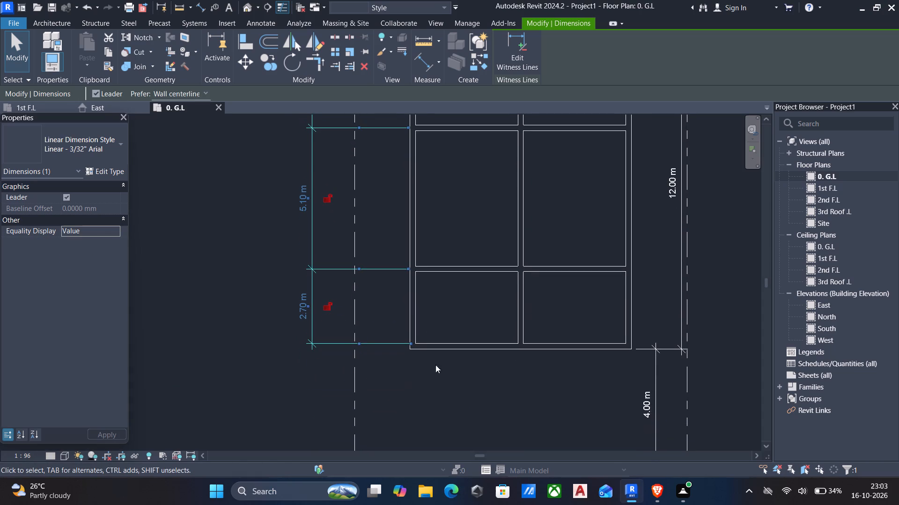
scroll(428, 332, up, 5)
middle_drag(374, 368, 371, 343)
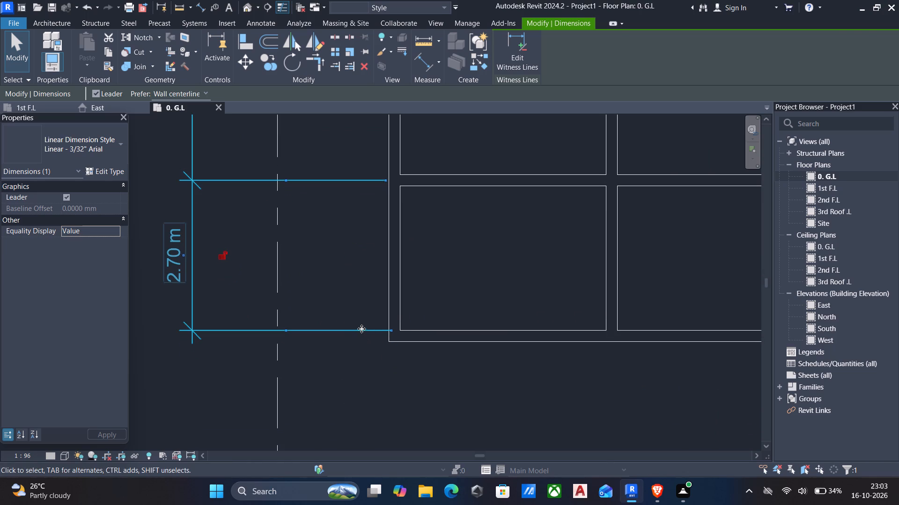
key(Escape)
click(253, 334)
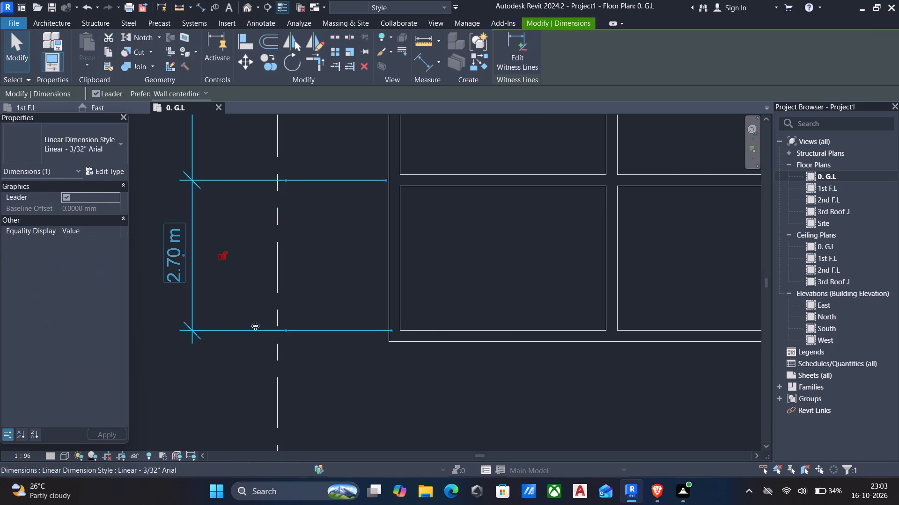
key(Delete)
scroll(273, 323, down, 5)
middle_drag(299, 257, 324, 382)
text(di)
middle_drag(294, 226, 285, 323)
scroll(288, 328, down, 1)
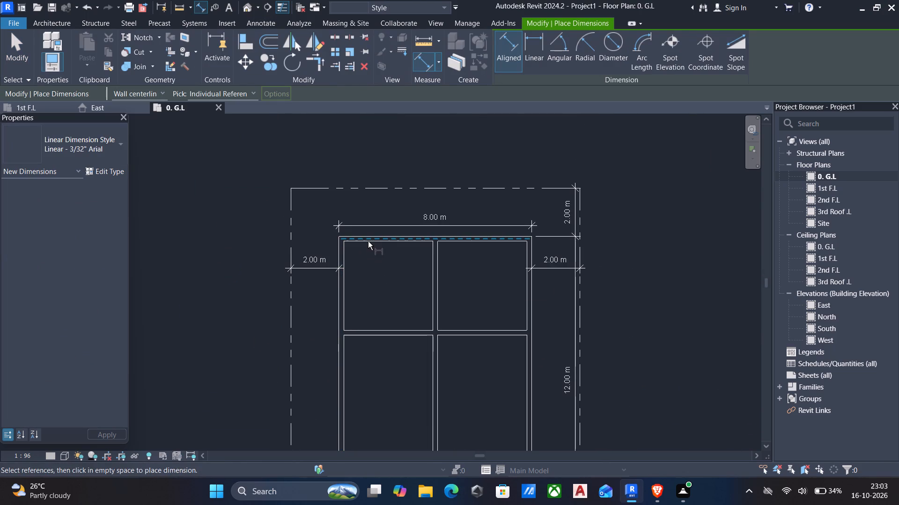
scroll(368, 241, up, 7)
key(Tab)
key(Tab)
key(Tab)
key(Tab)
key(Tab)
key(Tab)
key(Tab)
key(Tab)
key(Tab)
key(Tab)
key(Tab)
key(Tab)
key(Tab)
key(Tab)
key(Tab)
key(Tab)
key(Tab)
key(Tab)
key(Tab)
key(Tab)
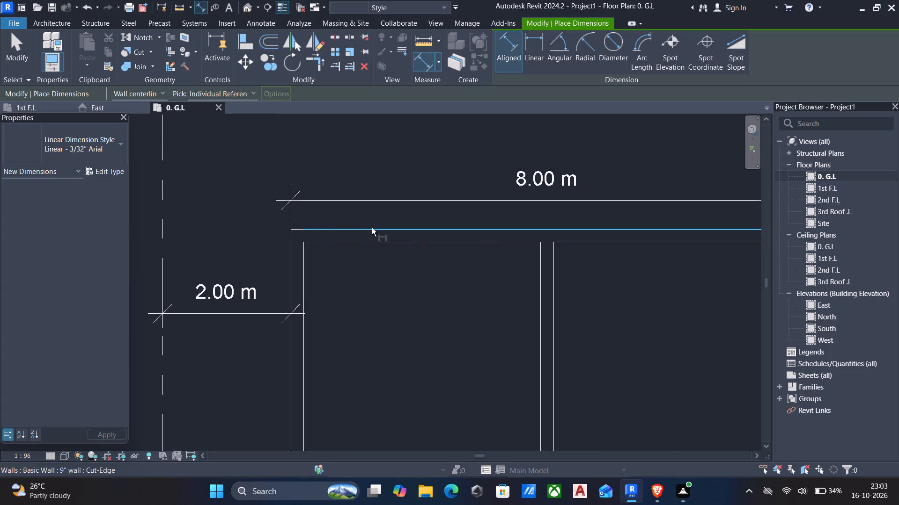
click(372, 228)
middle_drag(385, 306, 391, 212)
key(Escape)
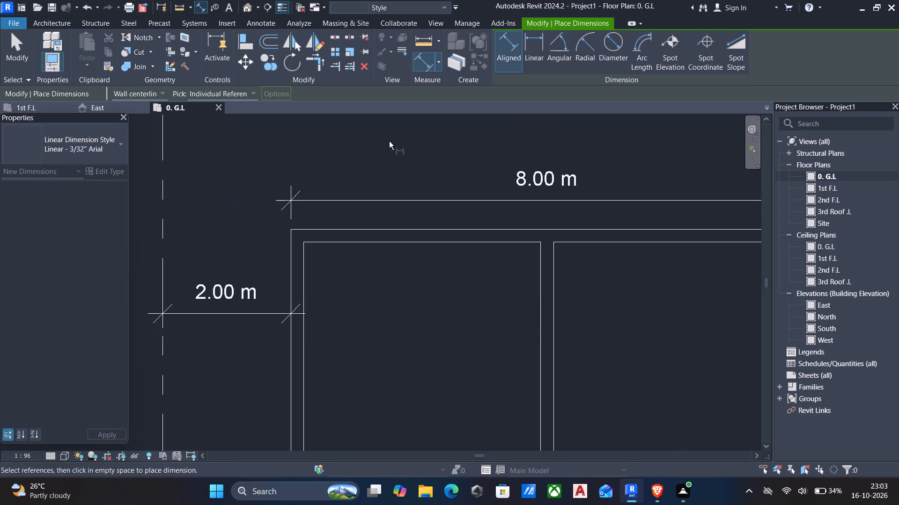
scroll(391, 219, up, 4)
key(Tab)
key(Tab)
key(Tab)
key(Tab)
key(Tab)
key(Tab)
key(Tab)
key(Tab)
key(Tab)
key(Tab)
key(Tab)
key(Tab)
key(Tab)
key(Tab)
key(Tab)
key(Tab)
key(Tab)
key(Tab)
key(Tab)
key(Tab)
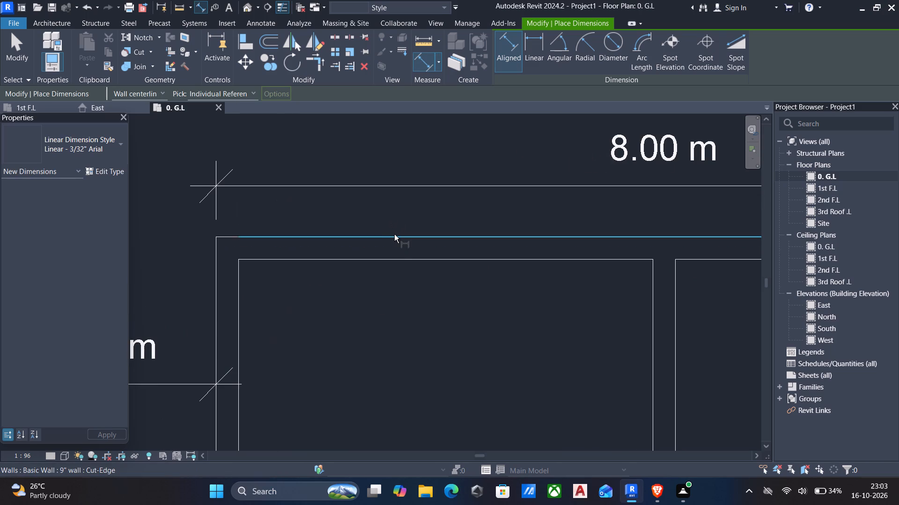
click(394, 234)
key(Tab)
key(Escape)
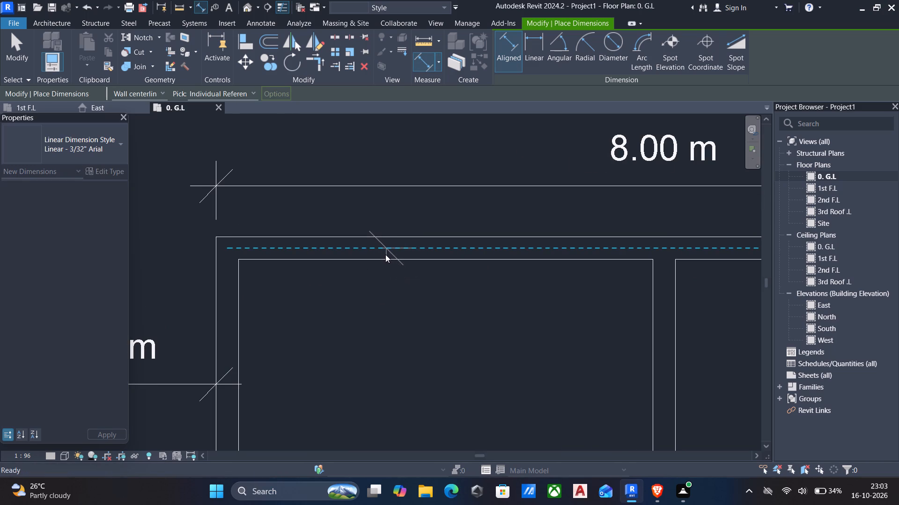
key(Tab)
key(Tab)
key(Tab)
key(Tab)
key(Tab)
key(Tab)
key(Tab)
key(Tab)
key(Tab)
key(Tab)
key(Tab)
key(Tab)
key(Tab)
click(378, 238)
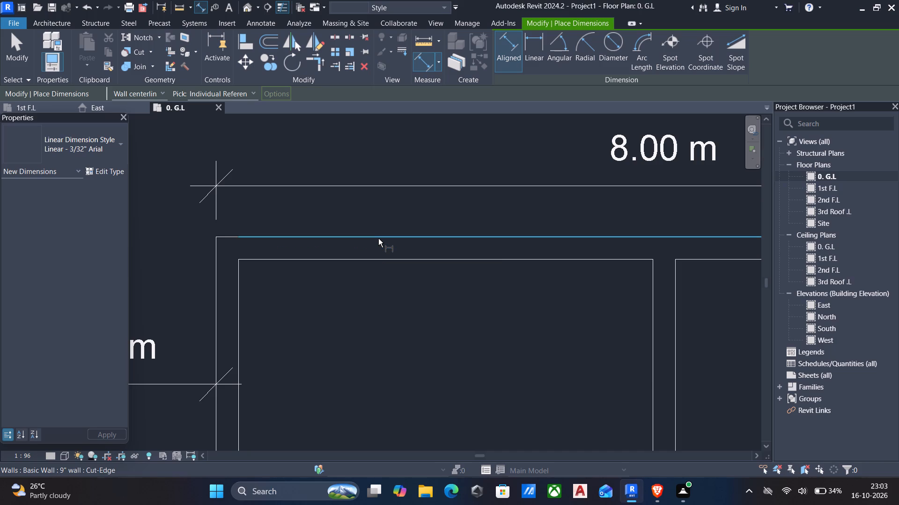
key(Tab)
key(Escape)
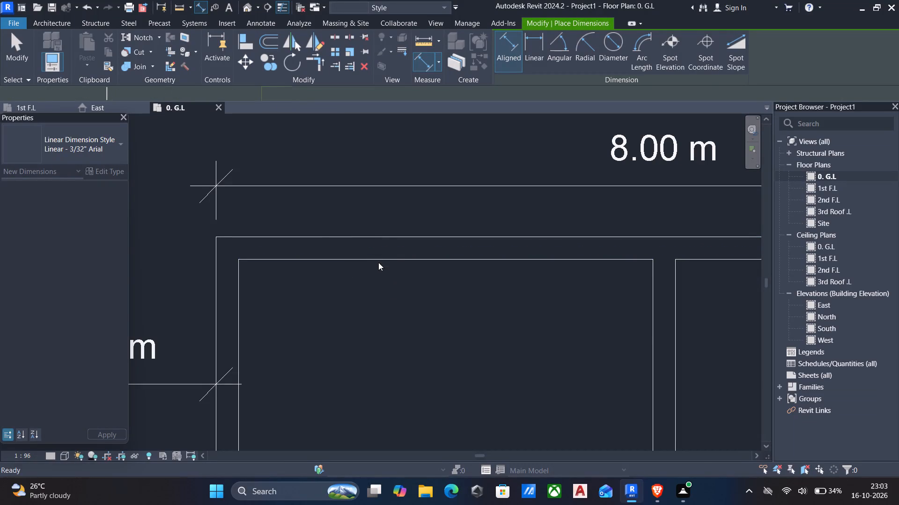
Start a chained aligned dimension from the top outer wall's outer face through the centerlines of the two horizontal interior walls.
key(Tab)
key(Tab)
key(Tab)
key(Tab)
key(Tab)
key(Tab)
key(Tab)
key(Tab)
key(Tab)
key(Tab)
key(Tab)
key(Tab)
key(Tab)
key(Tab)
key(Tab)
key(Tab)
key(Tab)
key(Tab)
key(Tab)
key(Tab)
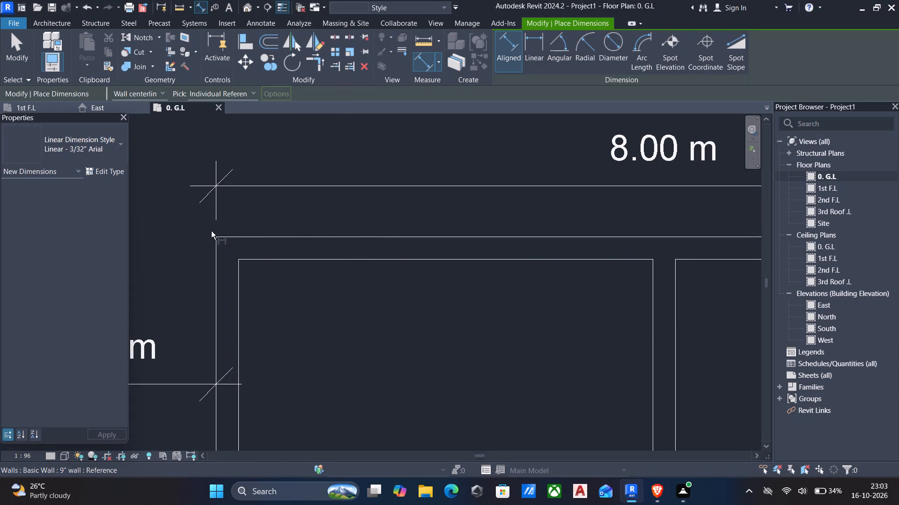
click(228, 236)
scroll(265, 329, down, 5)
middle_drag(273, 342, 302, 268)
middle_drag(317, 369, 329, 273)
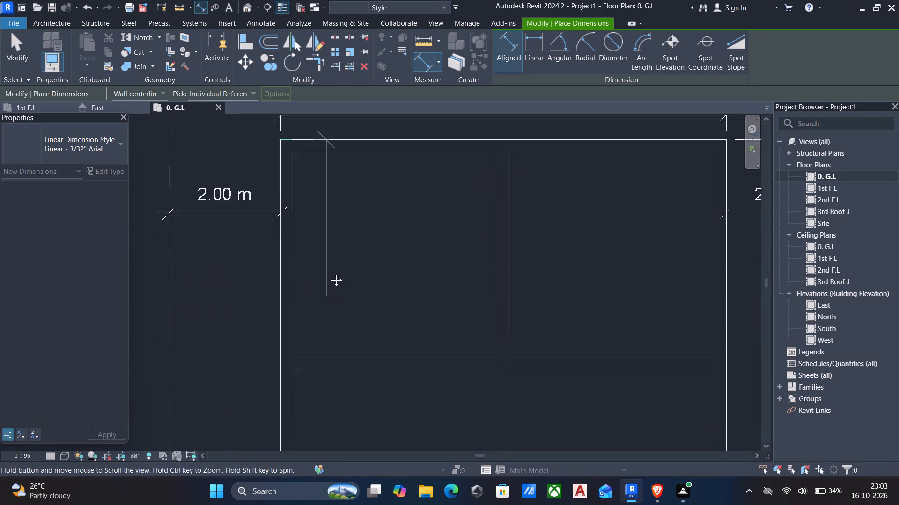
middle_drag(329, 273, 329, 272)
scroll(335, 320, up, 2)
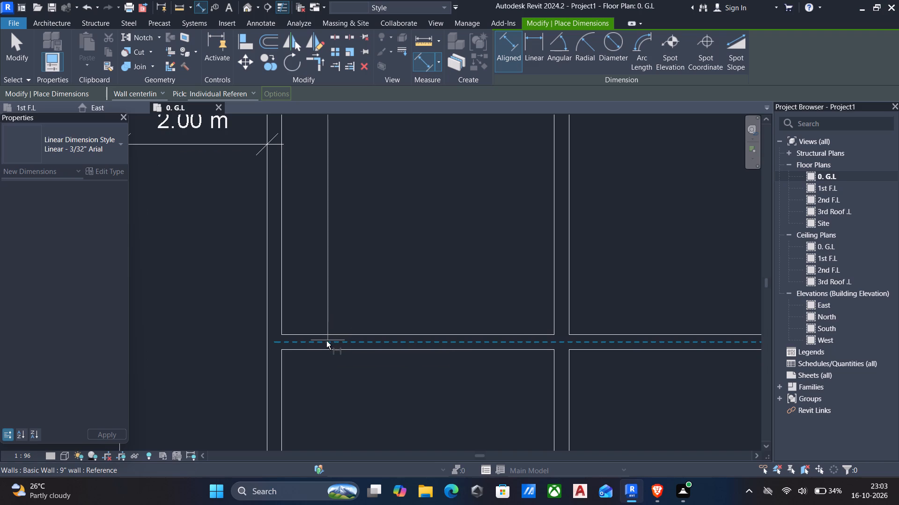
click(326, 341)
middle_drag(322, 358, 328, 306)
scroll(328, 306, down, 2)
middle_drag(328, 374, 338, 296)
middle_drag(336, 346, 337, 293)
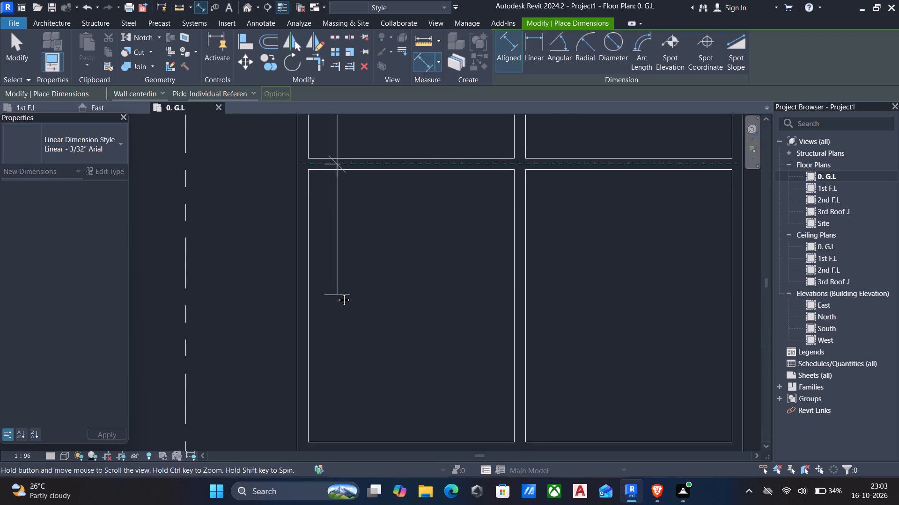
middle_drag(337, 293, 337, 291)
middle_drag(331, 357, 331, 298)
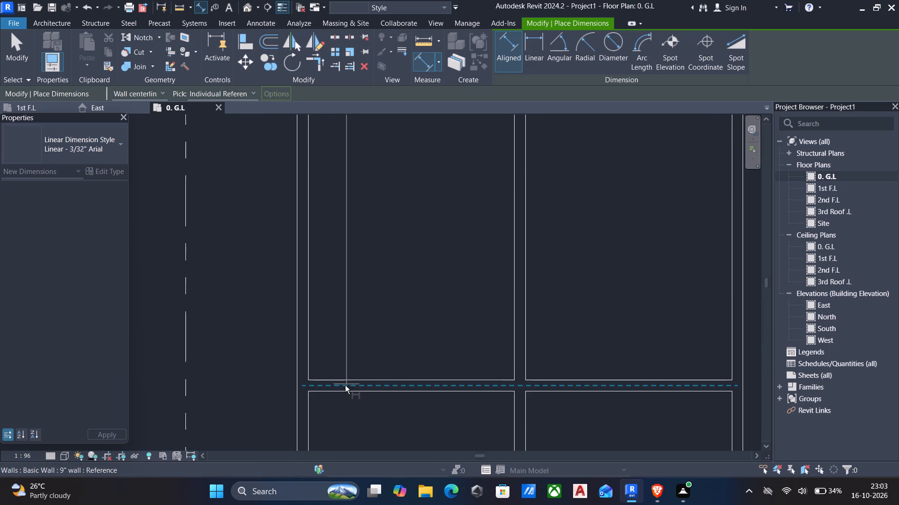
click(345, 385)
End the chained dimension at the bottom outer wall's outer face and place it outside the left property line.
middle_drag(339, 431, 350, 358)
scroll(351, 357, down, 4)
middle_drag(355, 365, 356, 322)
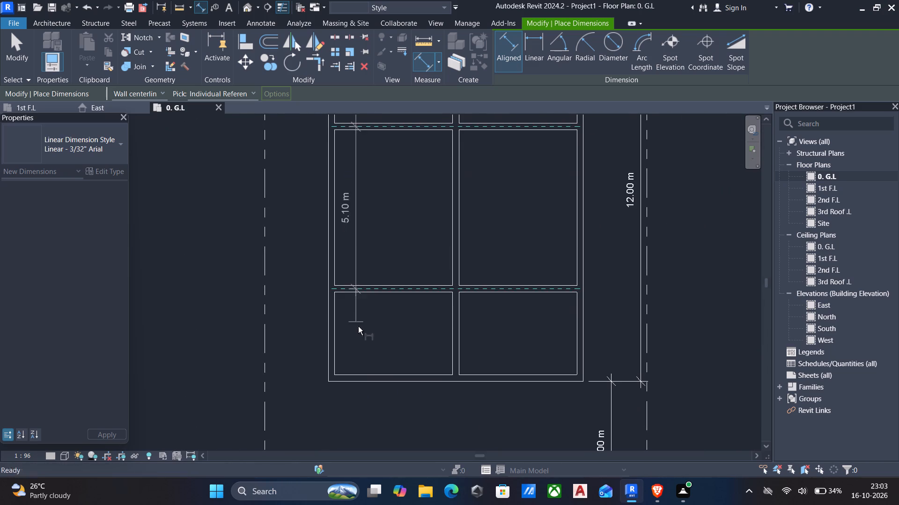
scroll(369, 381, up, 7)
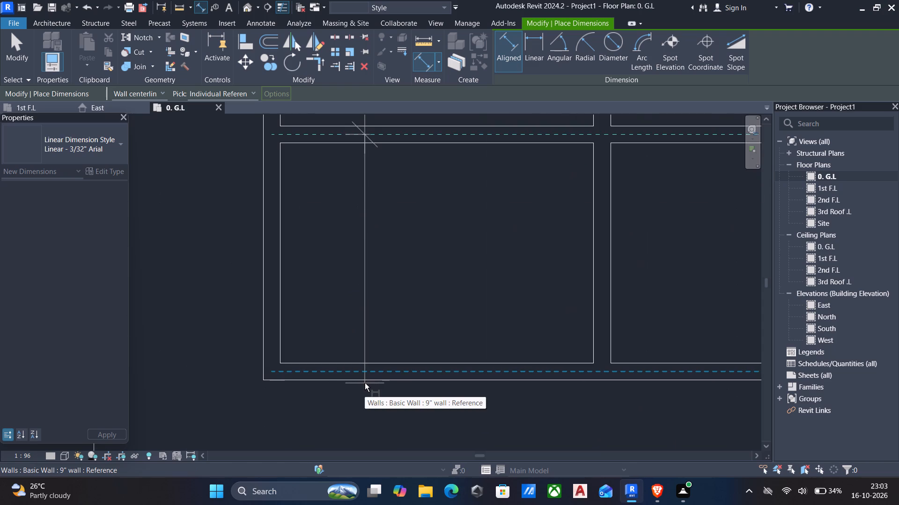
key(Tab)
key(Tab)
key(Tab)
key(Tab)
key(Tab)
key(Tab)
key(Tab)
key(Tab)
key(Tab)
key(Tab)
key(Tab)
key(Tab)
key(Tab)
key(Tab)
key(Tab)
key(Tab)
key(Tab)
key(Tab)
key(Tab)
key(Tab)
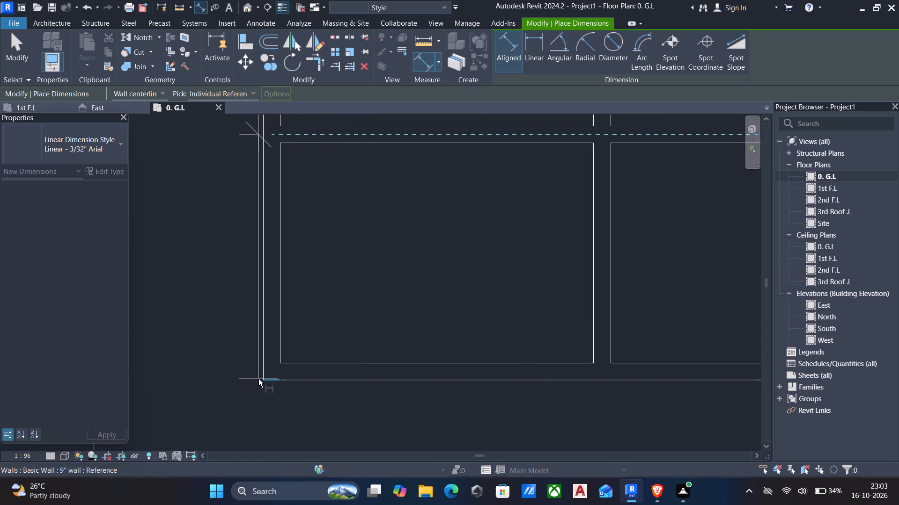
click(263, 380)
scroll(224, 358, down, 5)
middle_drag(223, 350, 269, 353)
scroll(269, 353, down, 4)
middle_drag(220, 342, 256, 356)
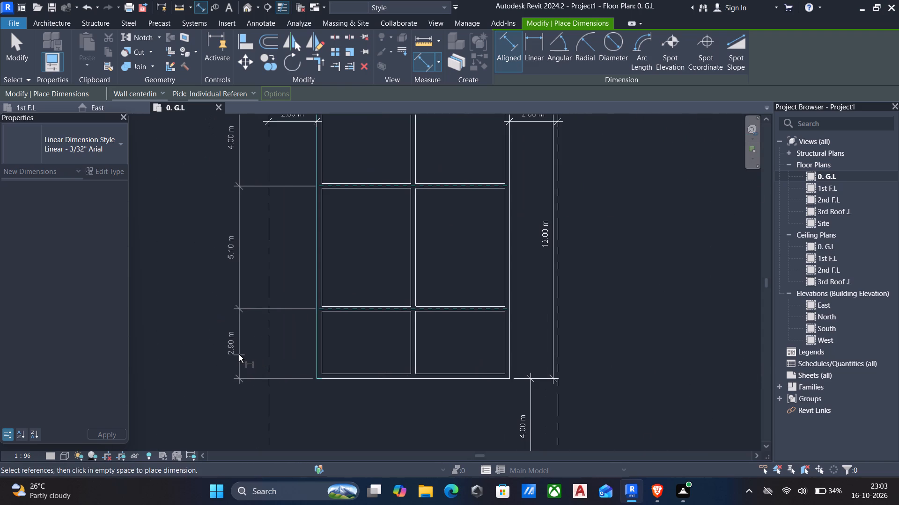
click(239, 354)
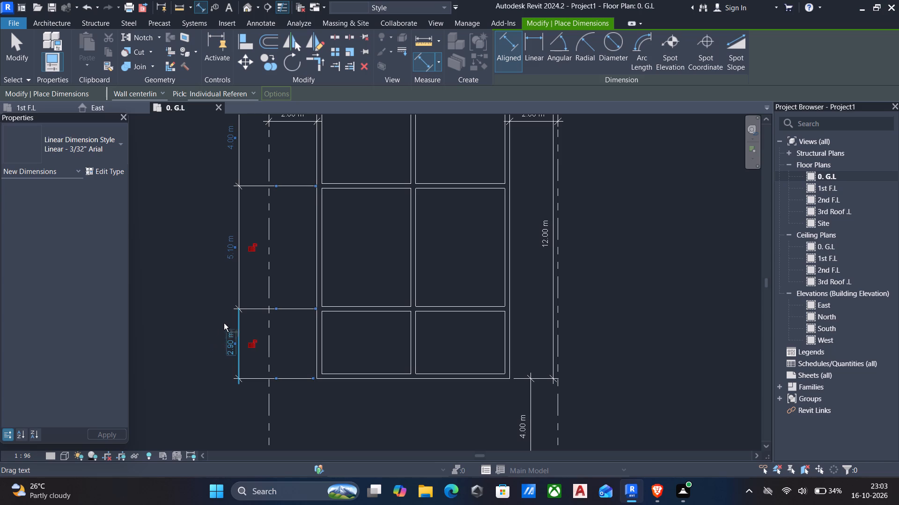
middle_drag(242, 317, 254, 375)
key(Escape)
key(Escape)
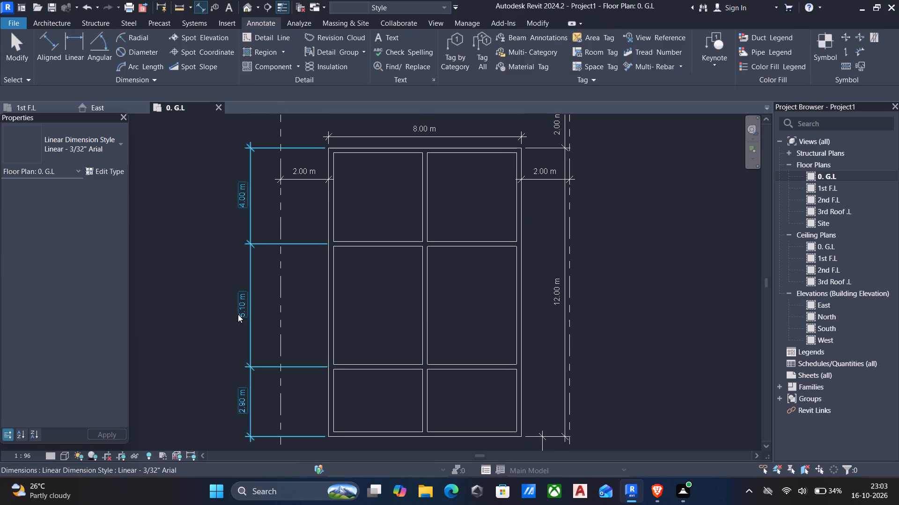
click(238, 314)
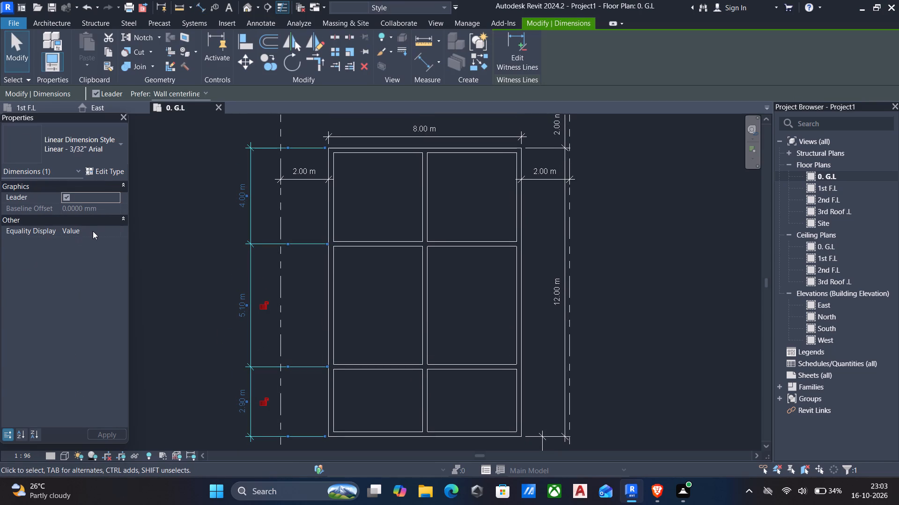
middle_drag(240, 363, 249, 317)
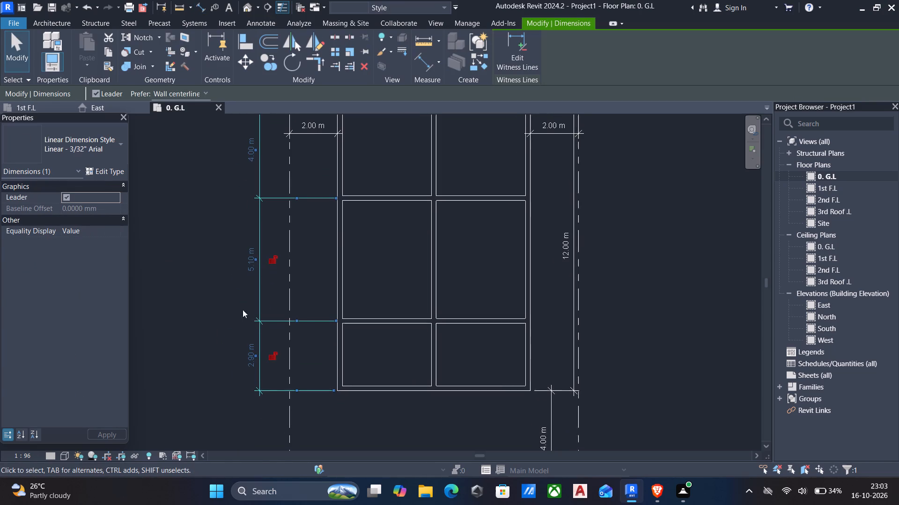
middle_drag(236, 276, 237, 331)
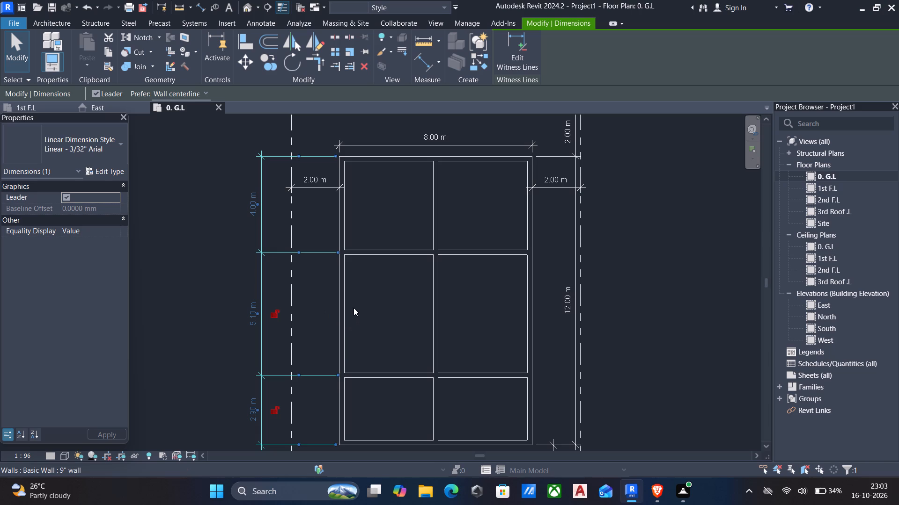
Measure the full length of the building's left outer wall between its top and bottom outer corners.
text(dd)
scroll(340, 163, up, 4)
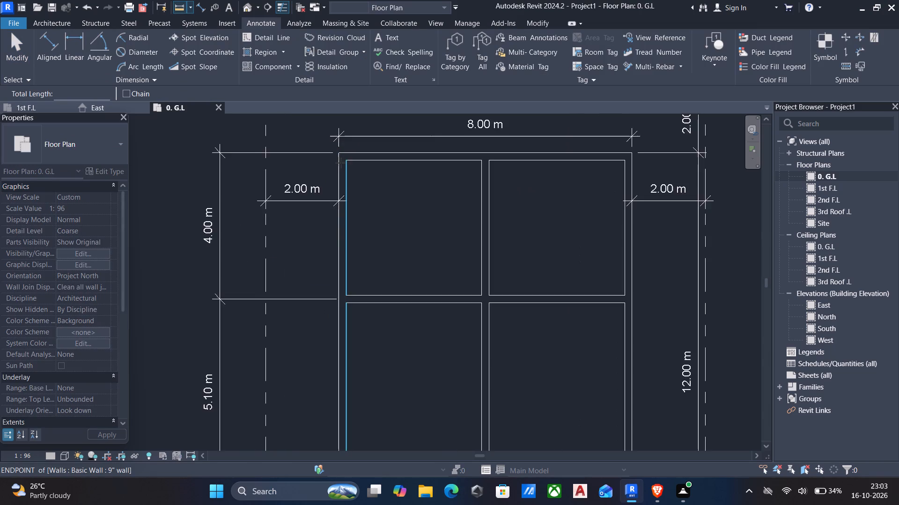
drag(338, 150, 338, 167)
middle_drag(343, 304, 346, 245)
scroll(346, 245, down, 1)
middle_drag(331, 350, 342, 262)
scroll(342, 354, down, 2)
middle_drag(342, 350, 347, 285)
scroll(346, 367, up, 3)
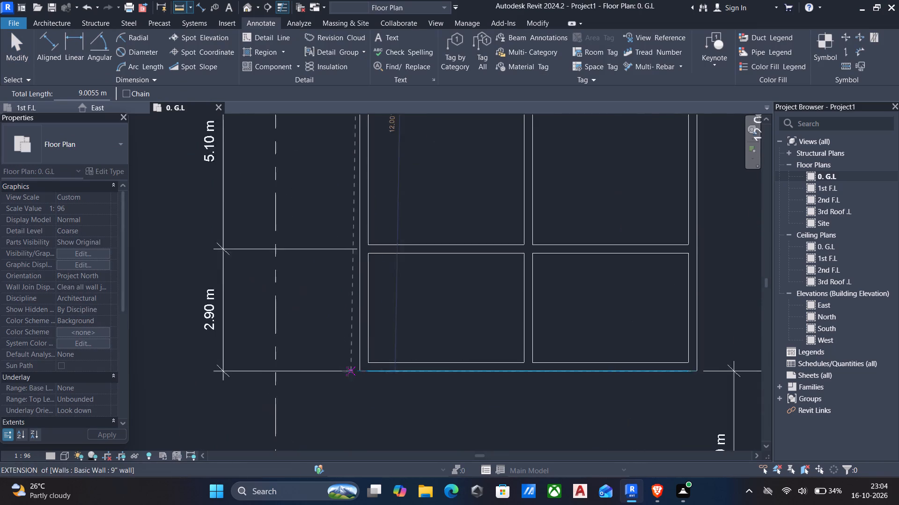
scroll(347, 371, up, 1)
middle_drag(359, 370, 345, 405)
scroll(345, 405, down, 1)
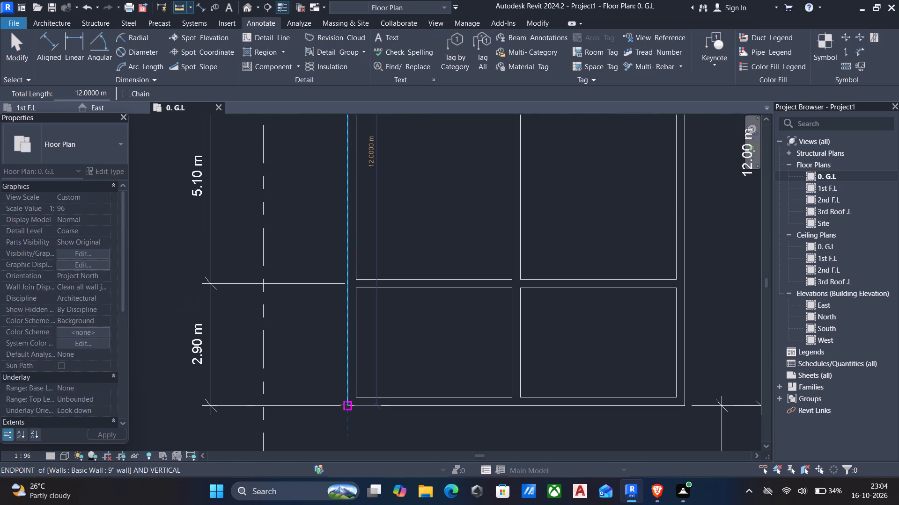
key(Escape)
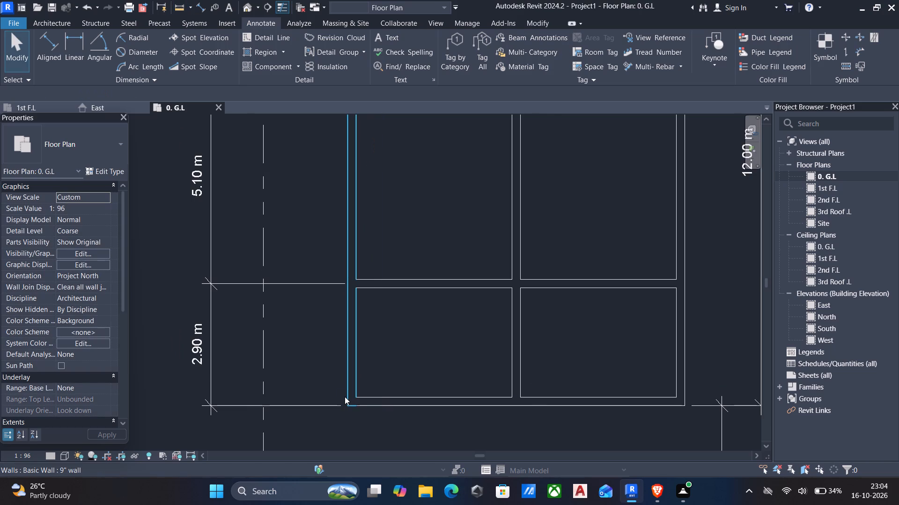
key(Escape)
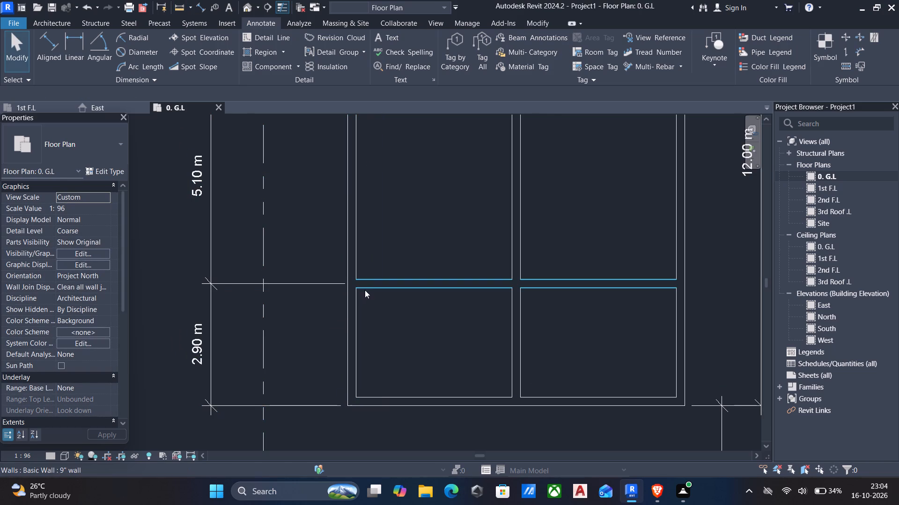
Move the lower horizontal interior wall by setting its chained dimension to the bottom outer wall to 4 m.
click(369, 285)
click(195, 349)
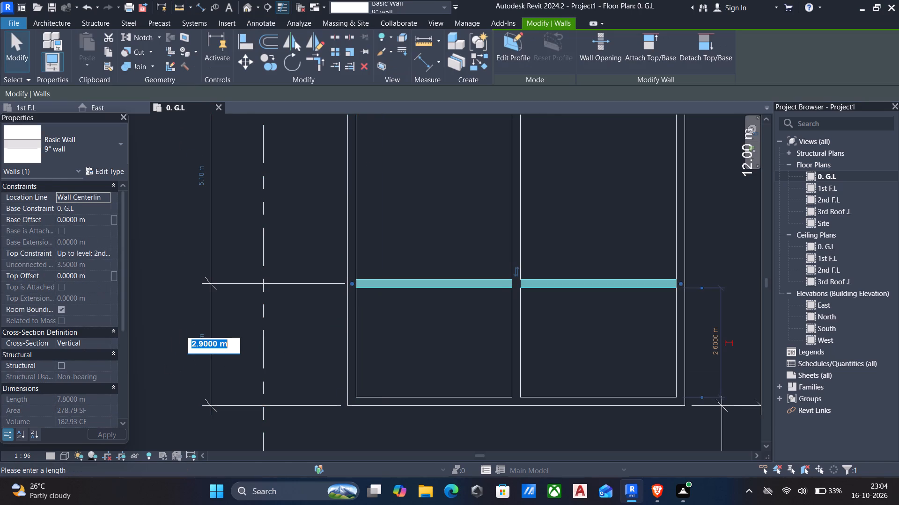
key(4)
key(Return)
middle_drag(287, 333, 281, 431)
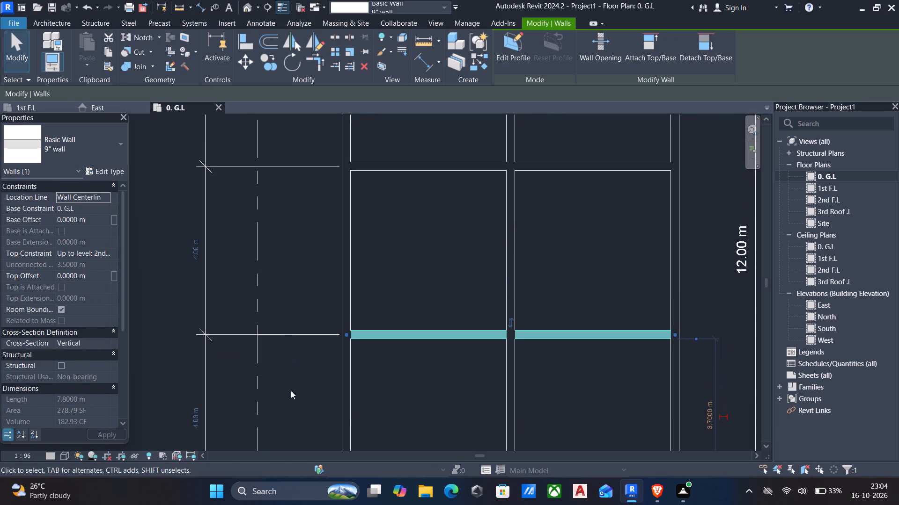
middle_drag(273, 317, 273, 431)
scroll(292, 309, down, 5)
middle_drag(295, 330, 316, 304)
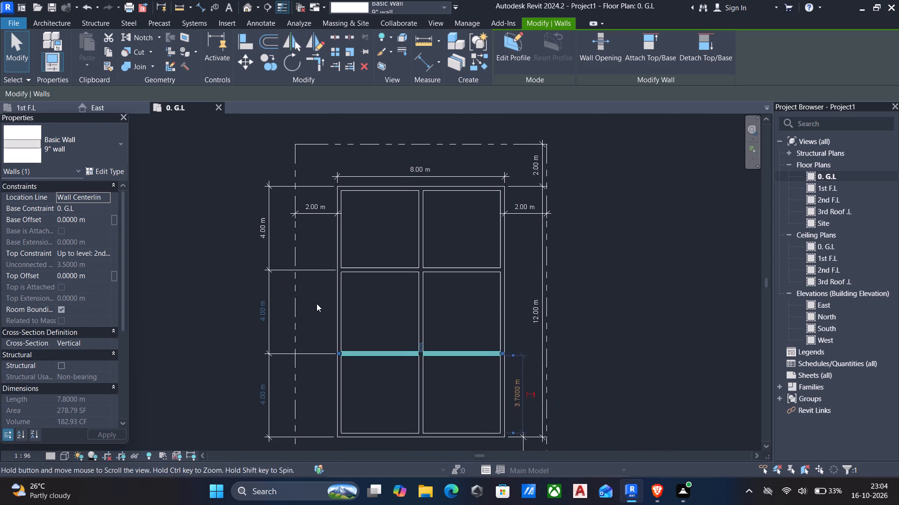
key(Escape)
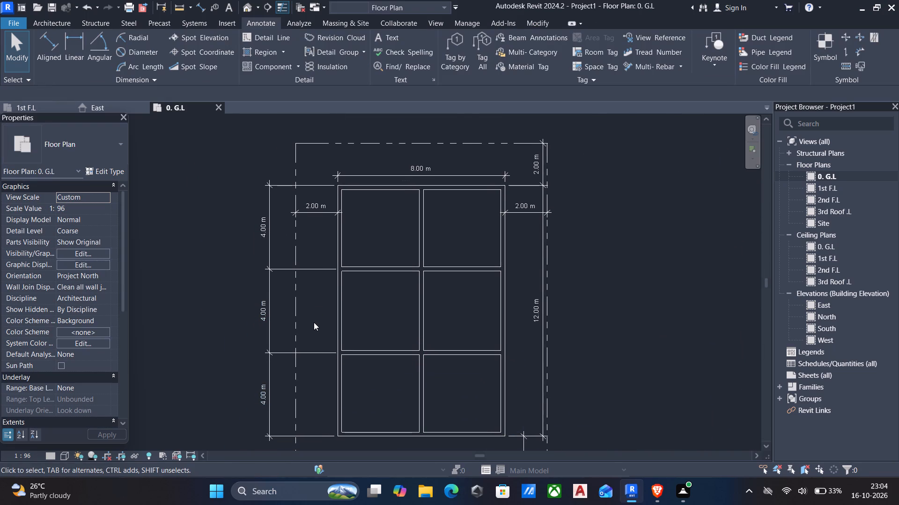
middle_drag(338, 349, 345, 291)
scroll(346, 291, down, 2)
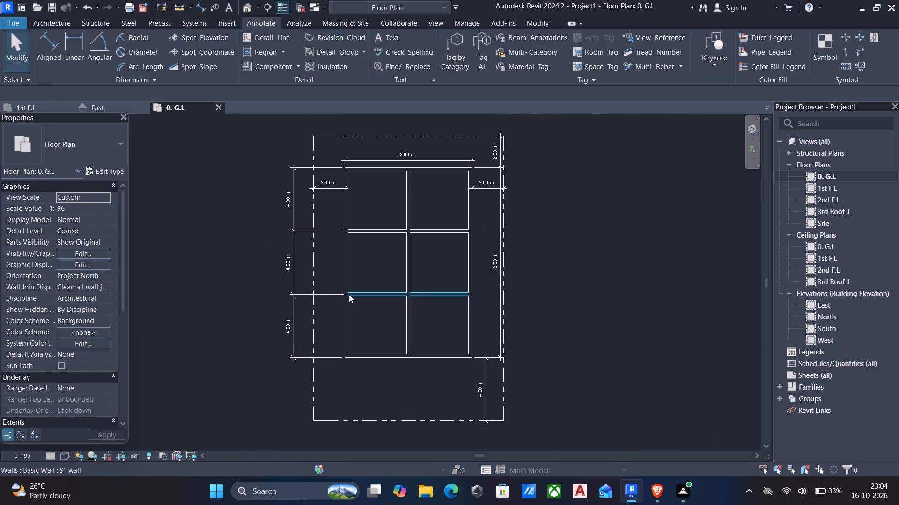
key(Escape)
Trim the lower horizontal interior, central, left outer and bottom outer walls into corners, cutting the lower-left room out of the building.
middle_drag(360, 294, 283, 302)
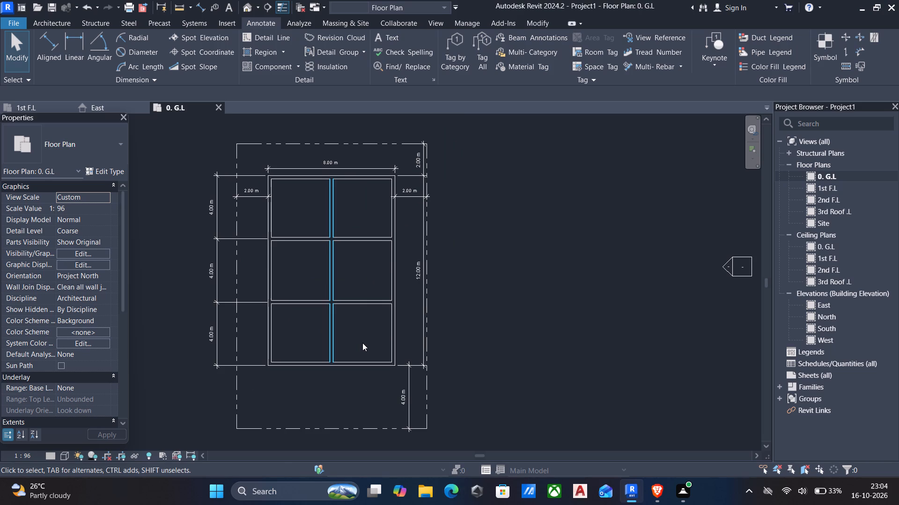
middle_drag(316, 364, 393, 372)
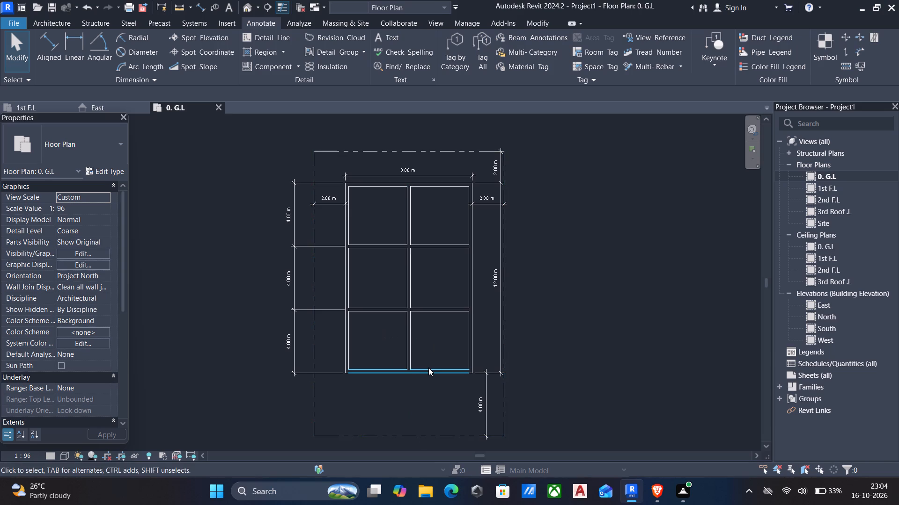
key(t)
key(r)
click(382, 307)
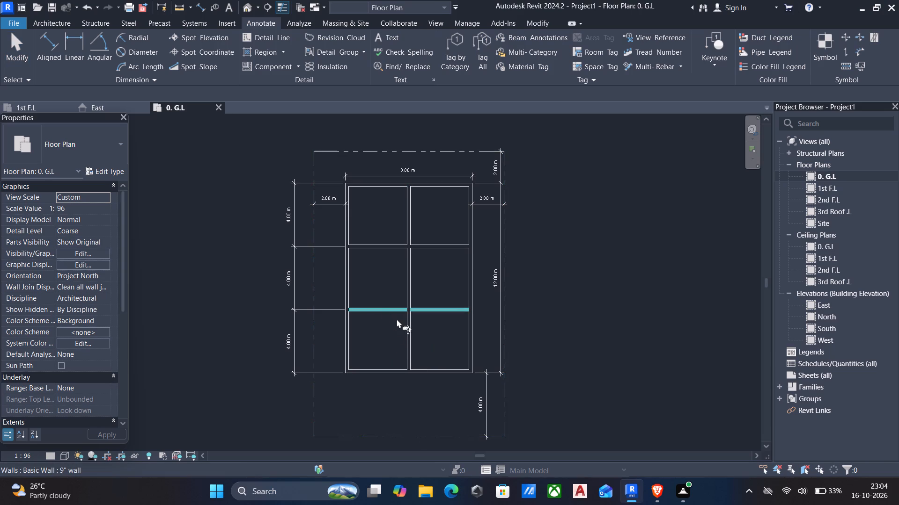
click(408, 331)
click(360, 309)
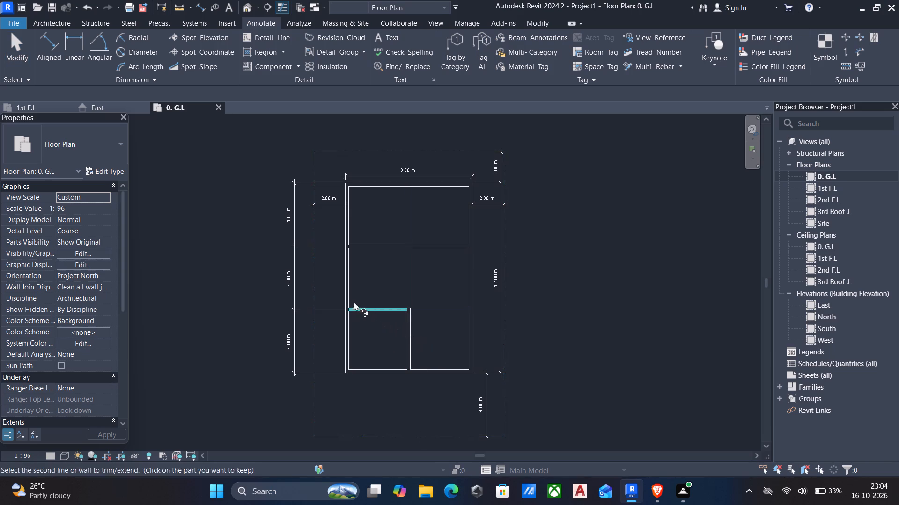
click(345, 293)
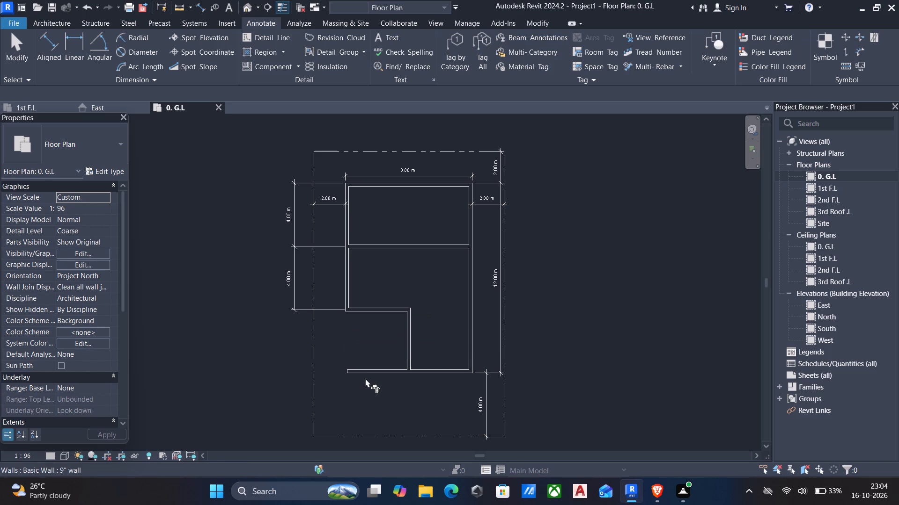
click(421, 371)
click(410, 356)
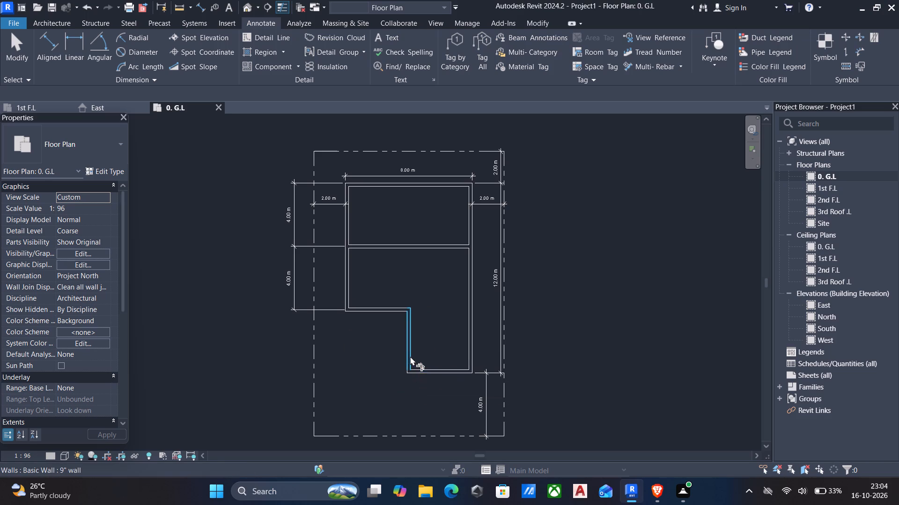
middle_drag(358, 359, 351, 420)
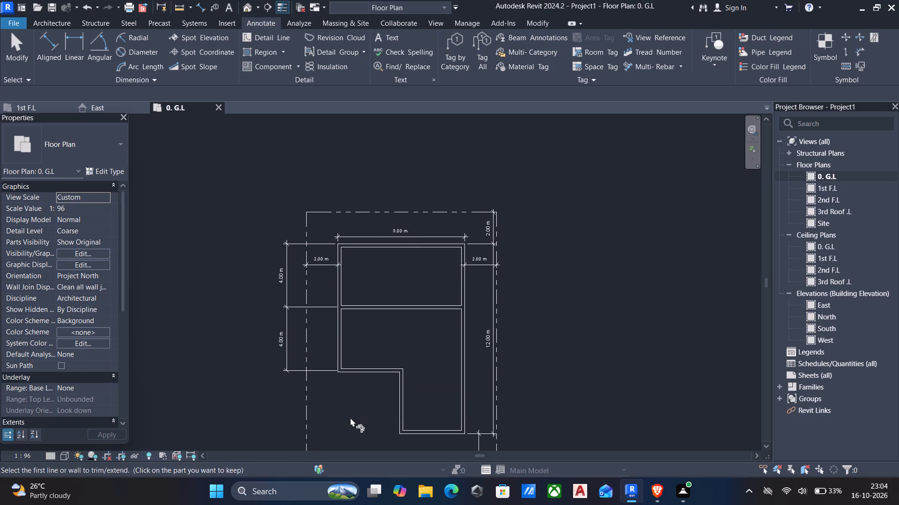
key(Escape)
middle_drag(367, 413, 366, 375)
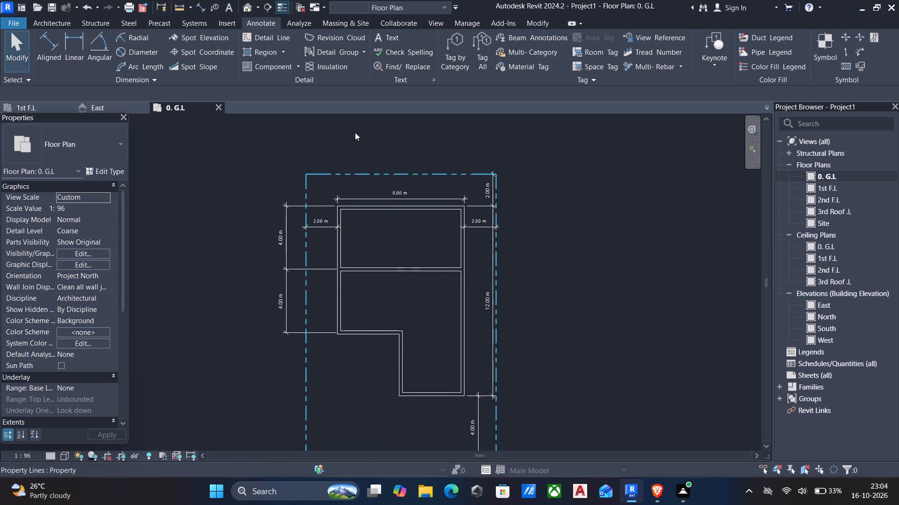
Open the default 3D view and set it to Coarse detail level and Shaded visual style.
click(245, 5)
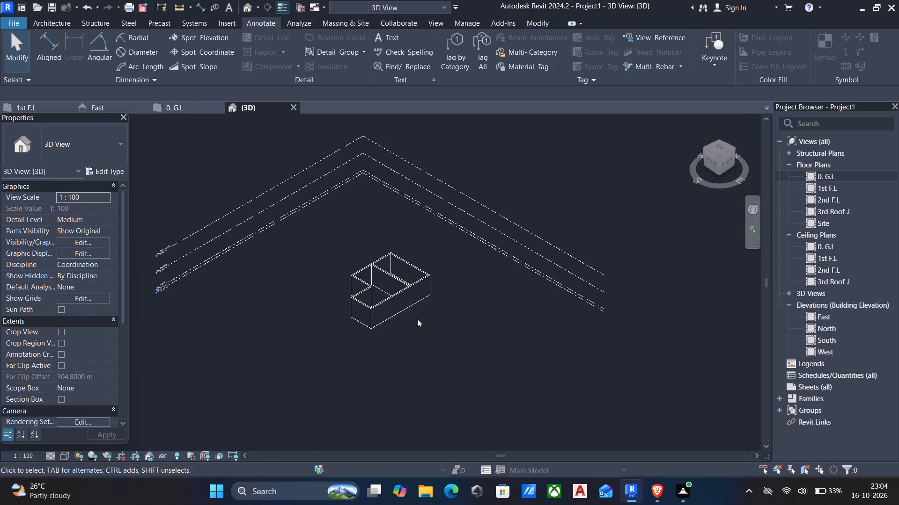
scroll(376, 338, up, 4)
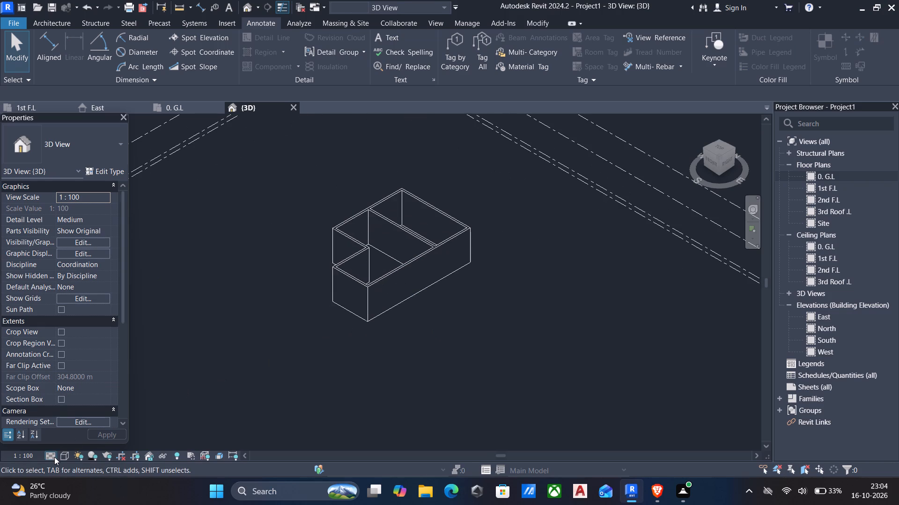
click(53, 457)
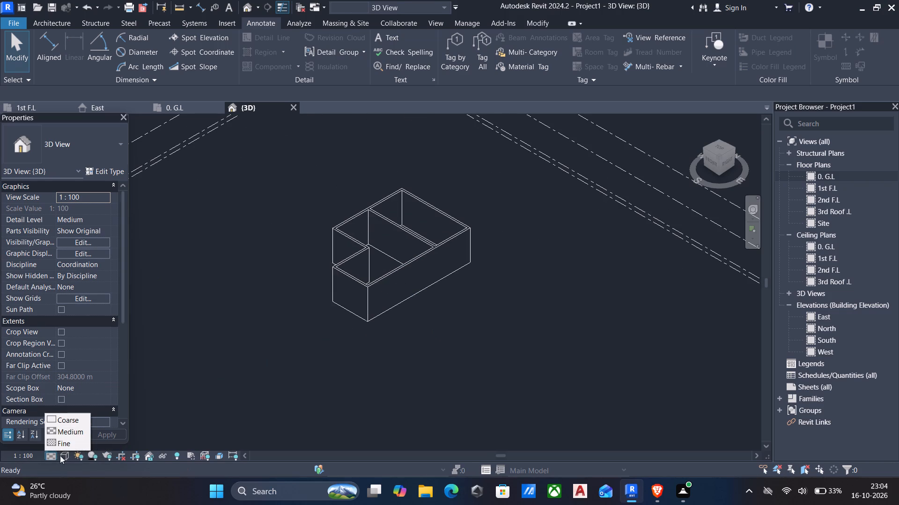
click(63, 419)
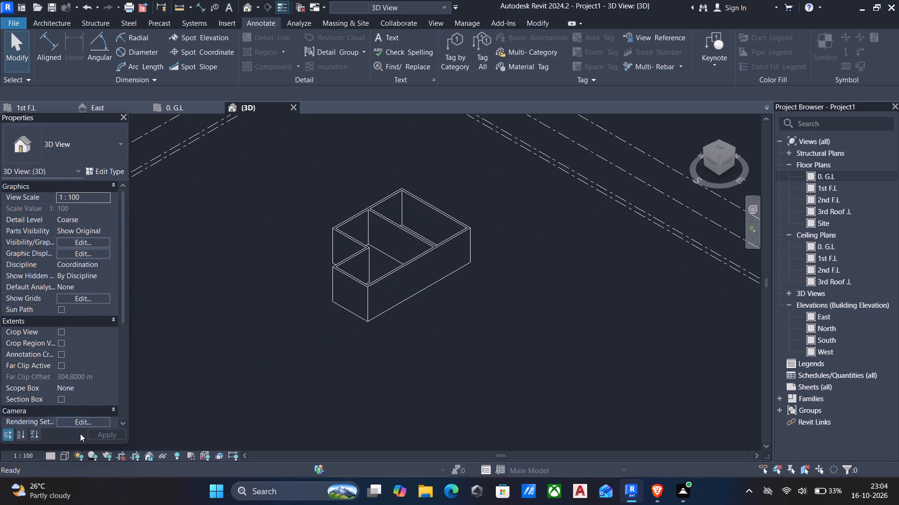
click(65, 454)
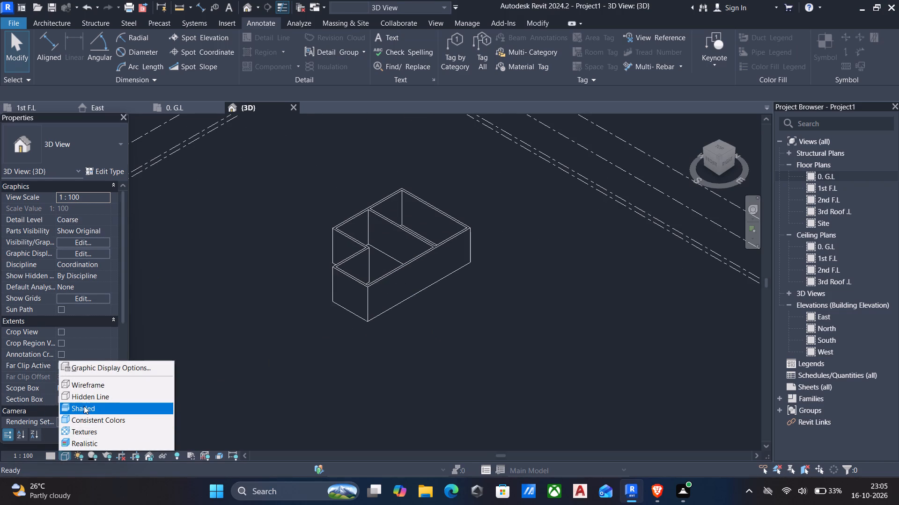
click(83, 407)
scroll(329, 353, up, 4)
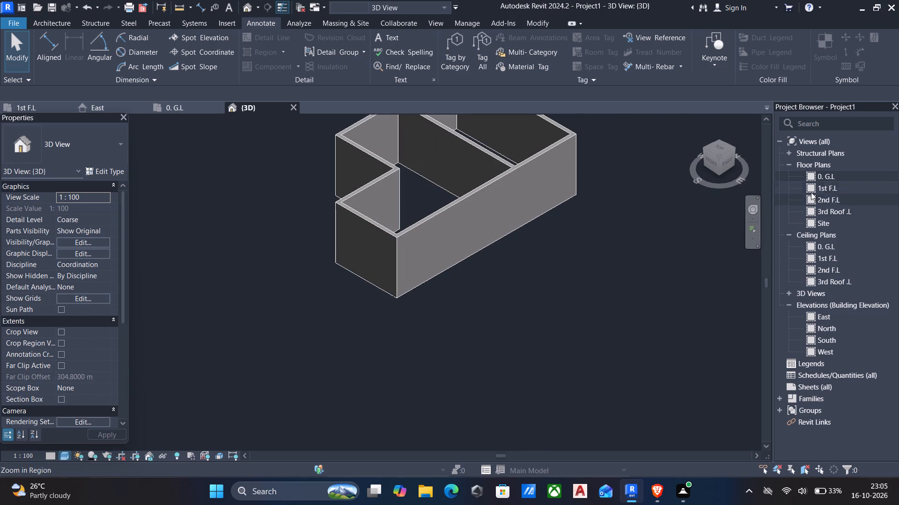
In the 0. G.L floor plan, draw a vertical 9" wall between the midpoints of the top outer wall and upper horizontal interior wall.
double_click(827, 180)
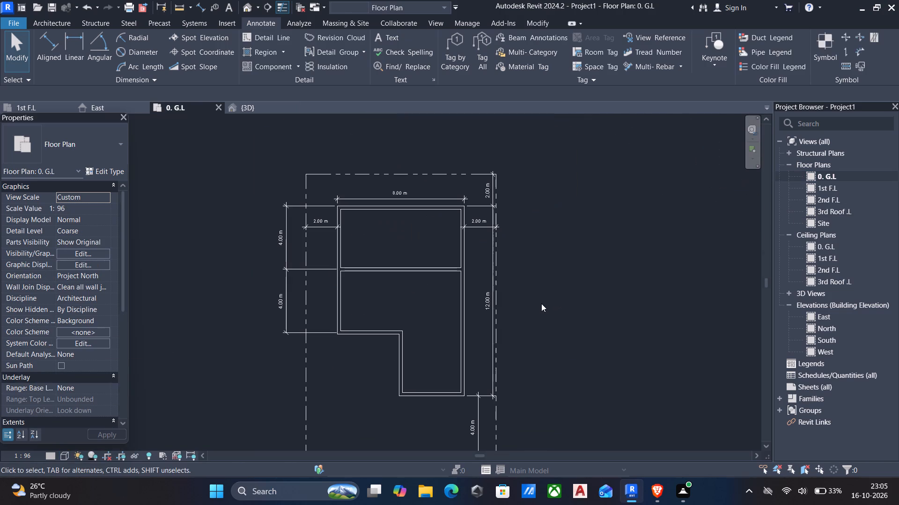
text(wa)
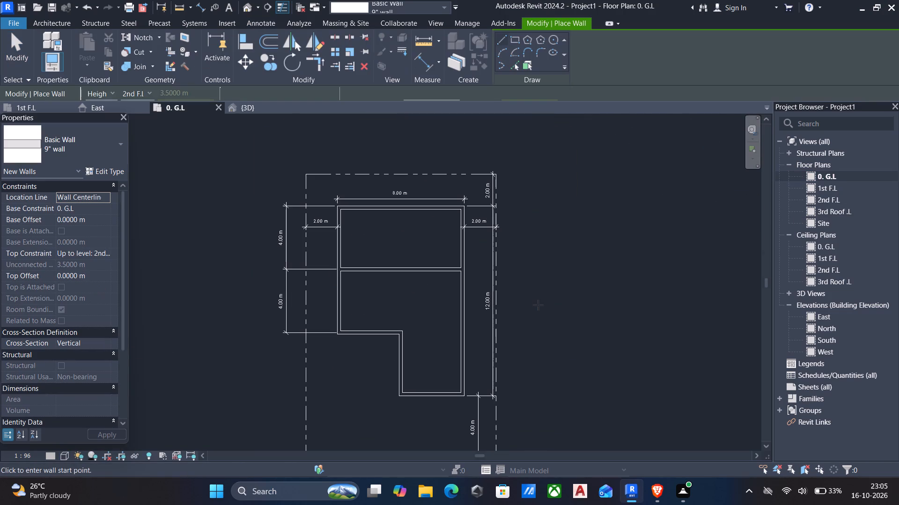
click(404, 211)
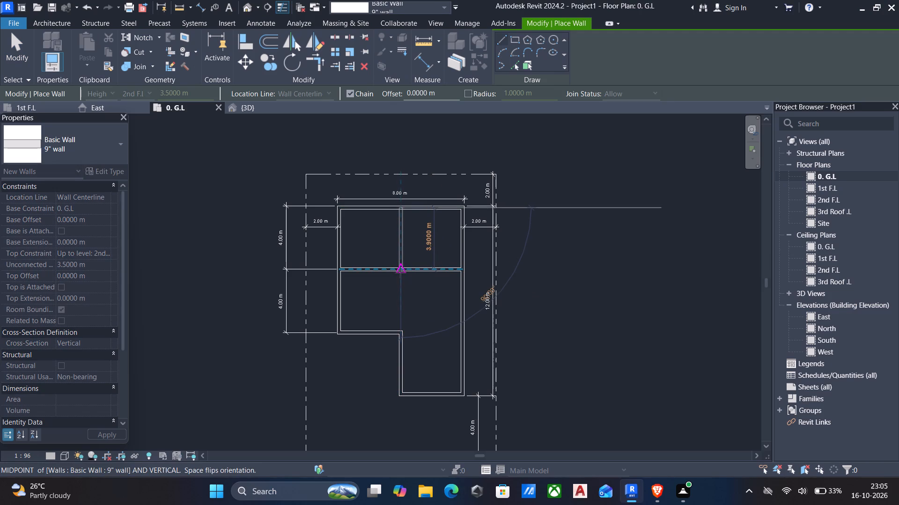
click(400, 272)
key(Escape)
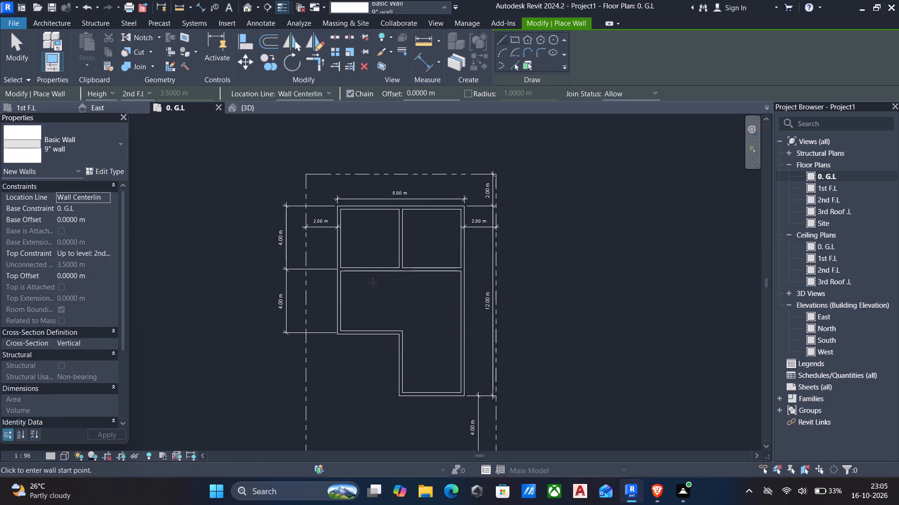
Enclose a small room in the middle space's upper-left corner with chained 9" walls, about 1.7 m down and 2.5 m across to the left outer wall.
scroll(385, 295, up, 6)
click(368, 259)
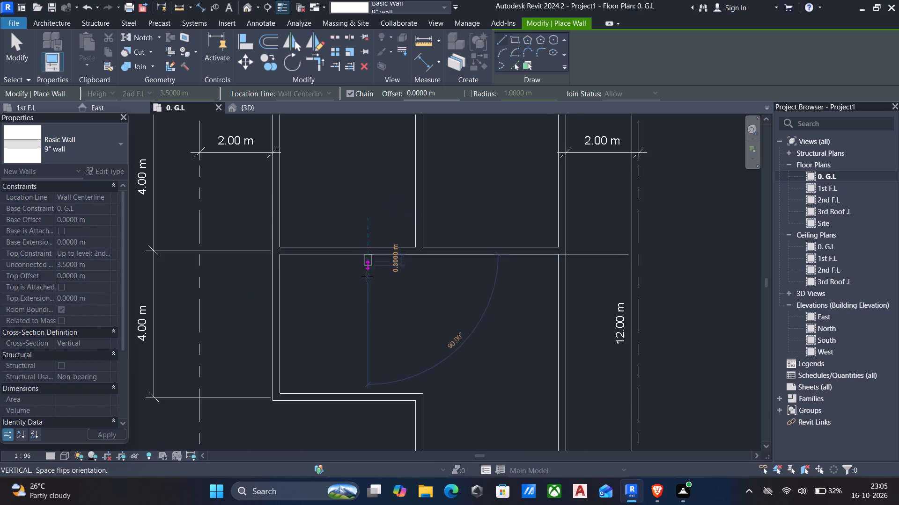
click(364, 312)
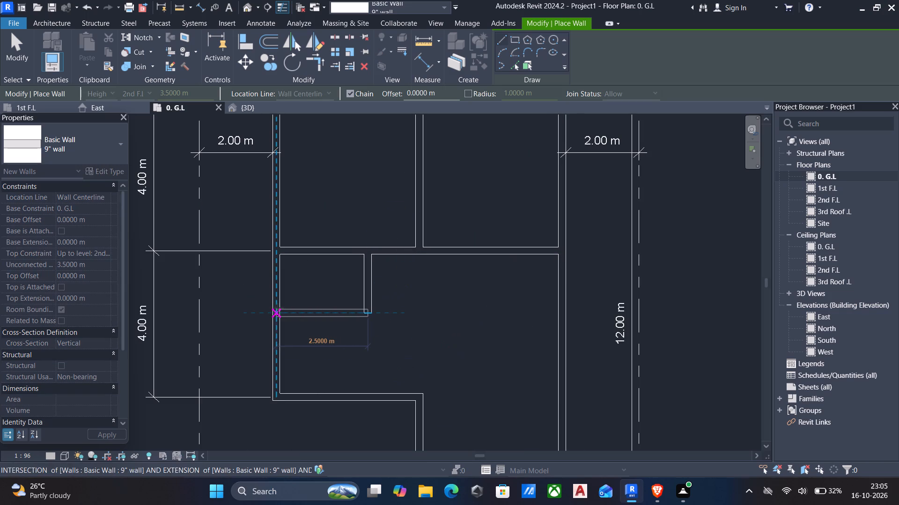
click(274, 310)
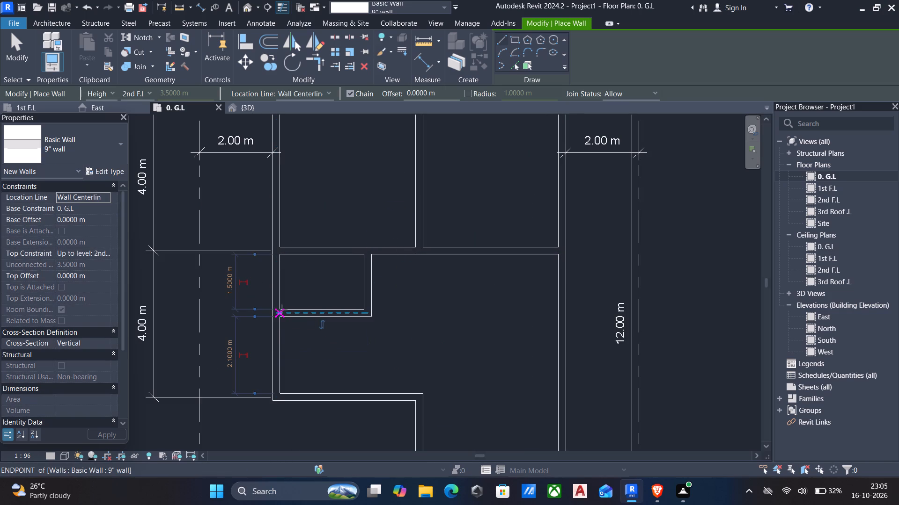
key(Escape)
key(Escape)
key(Escape)
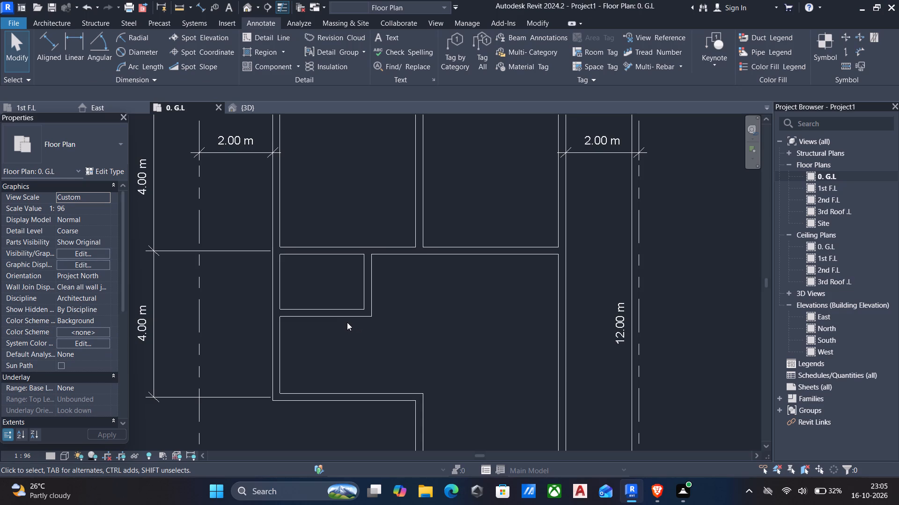
Set the clear distance between the small room's lower wall and the upper horizontal interior wall to 1.5 m.
click(346, 319)
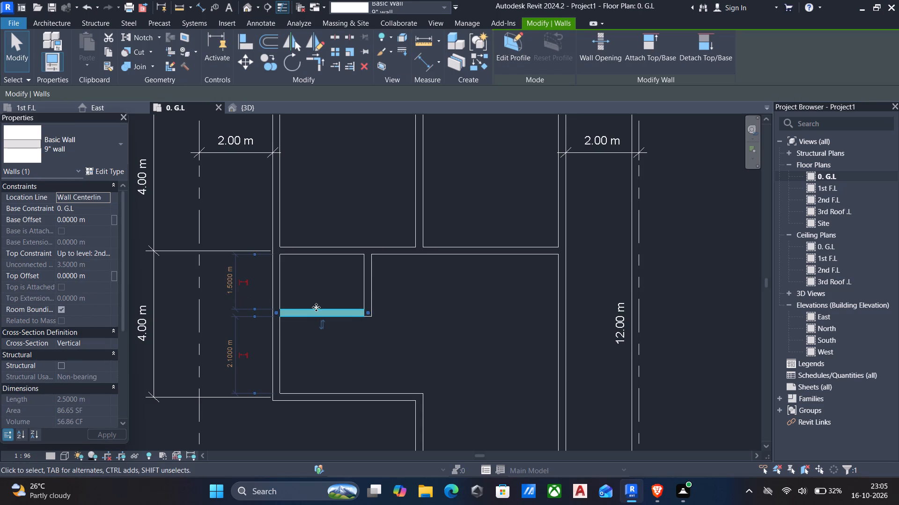
click(370, 292)
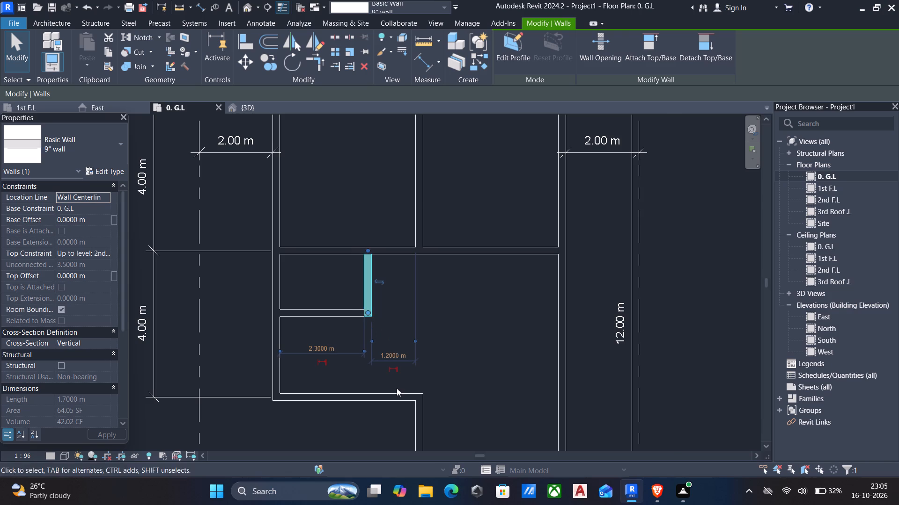
middle_drag(396, 388, 430, 356)
click(329, 283)
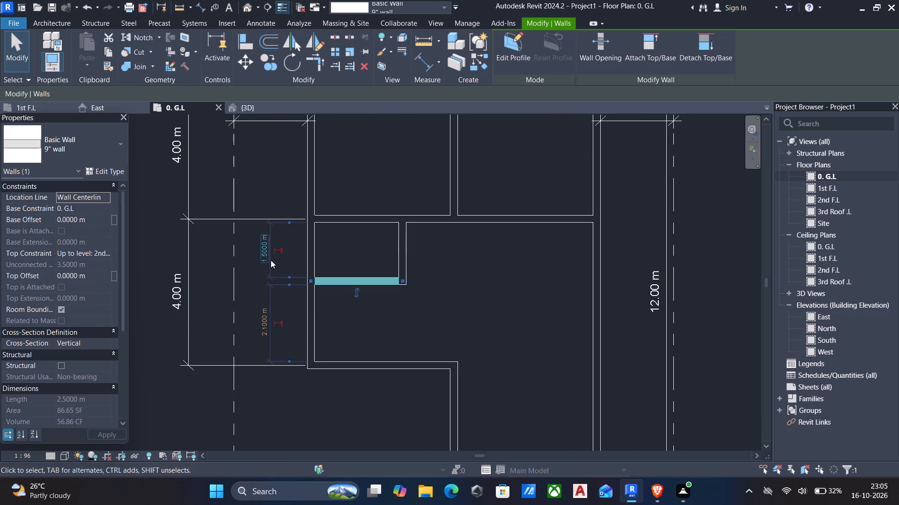
click(270, 260)
text(1.5)
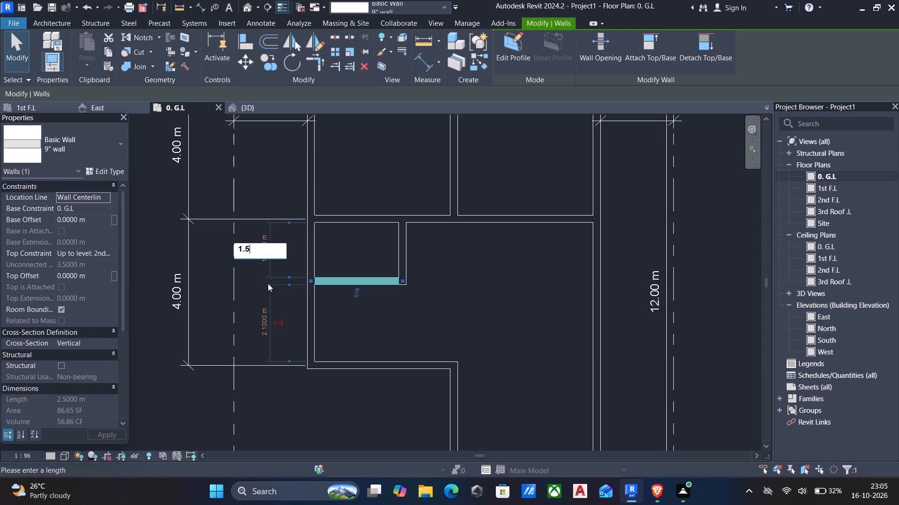
key(Return)
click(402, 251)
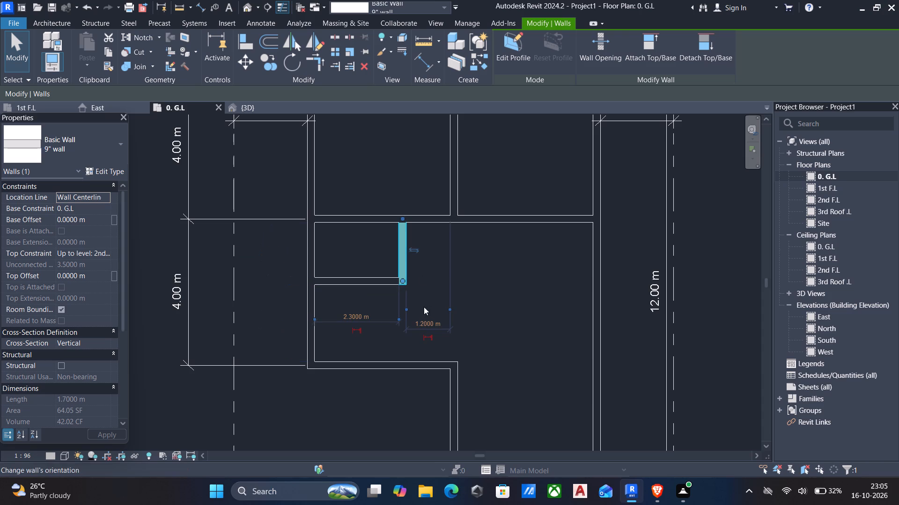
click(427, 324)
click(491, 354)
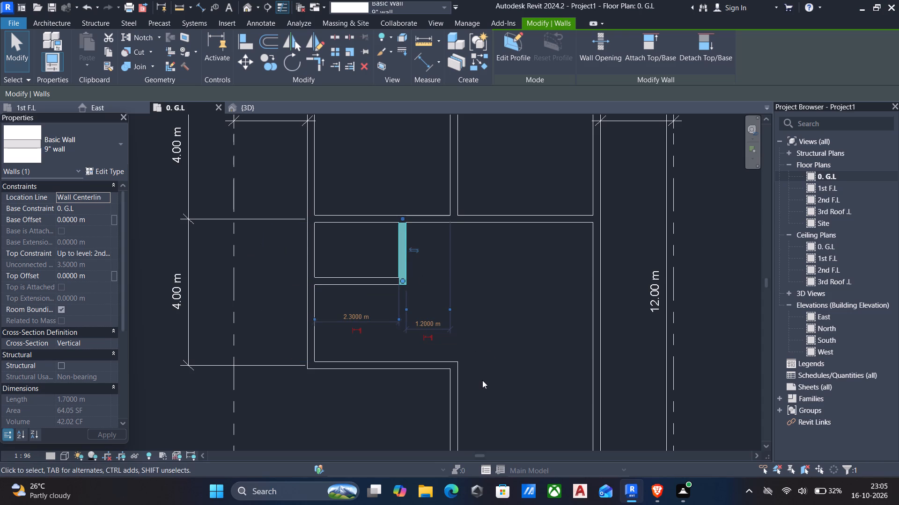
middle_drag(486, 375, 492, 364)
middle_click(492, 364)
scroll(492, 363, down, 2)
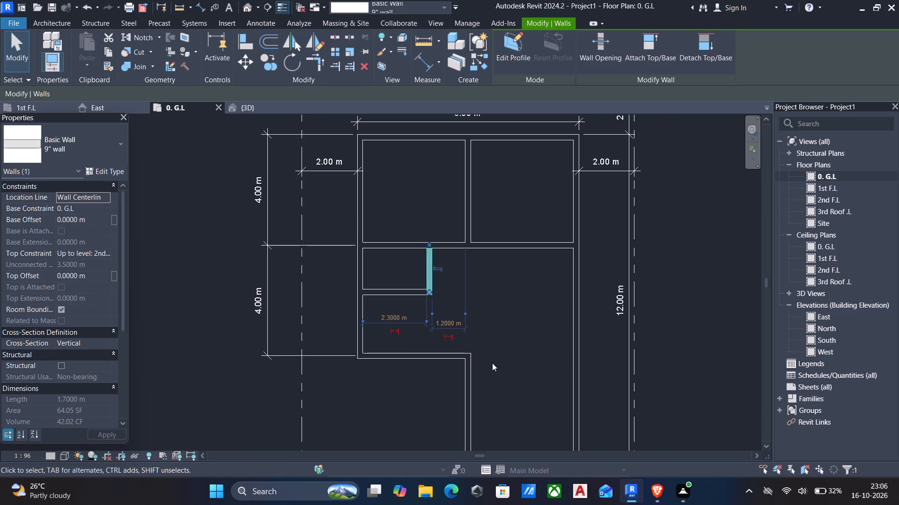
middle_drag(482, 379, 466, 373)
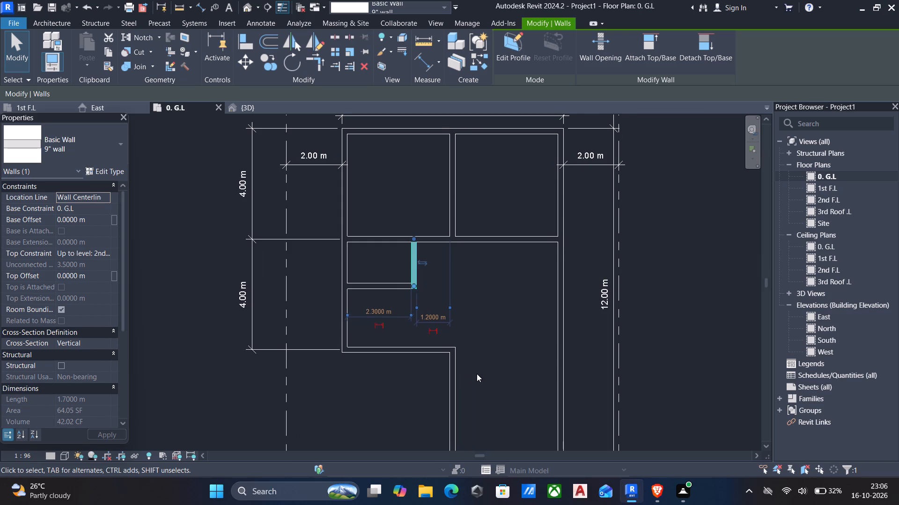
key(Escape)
Delete the dimension string with the two 4.00 m segments along the building's left side.
click(245, 304)
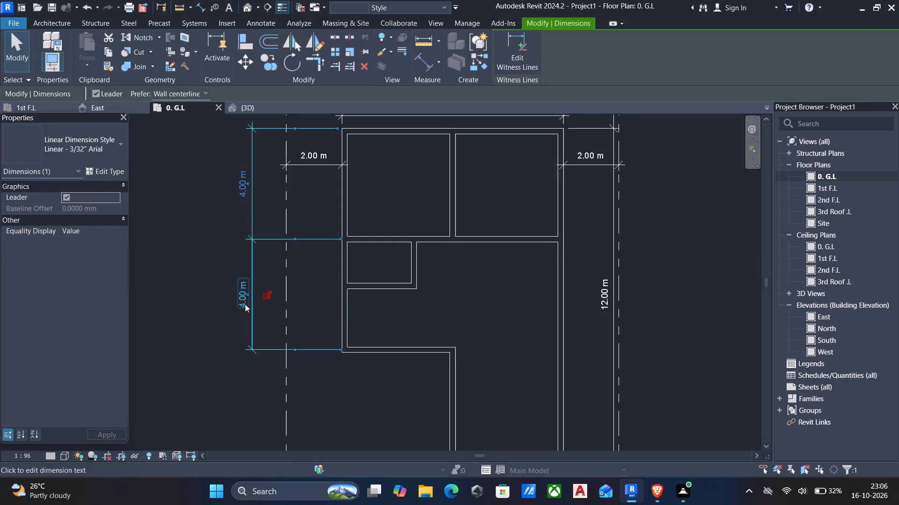
key(Delete)
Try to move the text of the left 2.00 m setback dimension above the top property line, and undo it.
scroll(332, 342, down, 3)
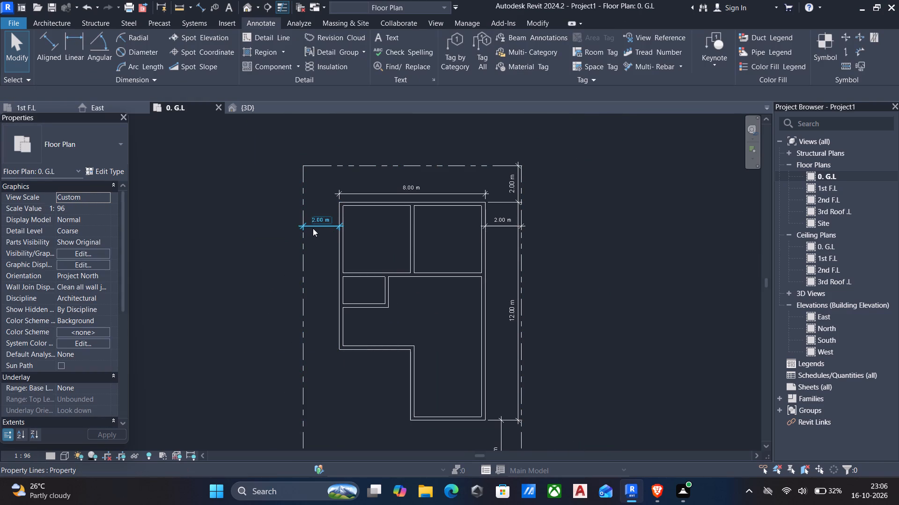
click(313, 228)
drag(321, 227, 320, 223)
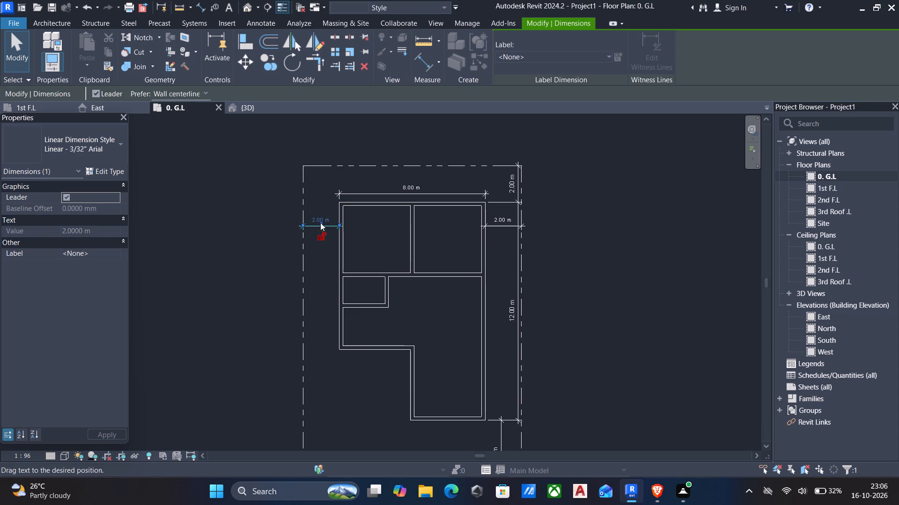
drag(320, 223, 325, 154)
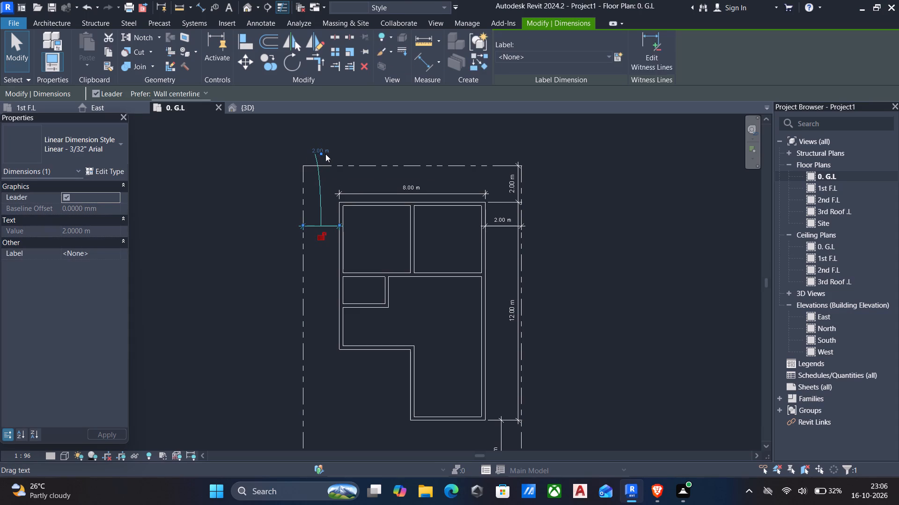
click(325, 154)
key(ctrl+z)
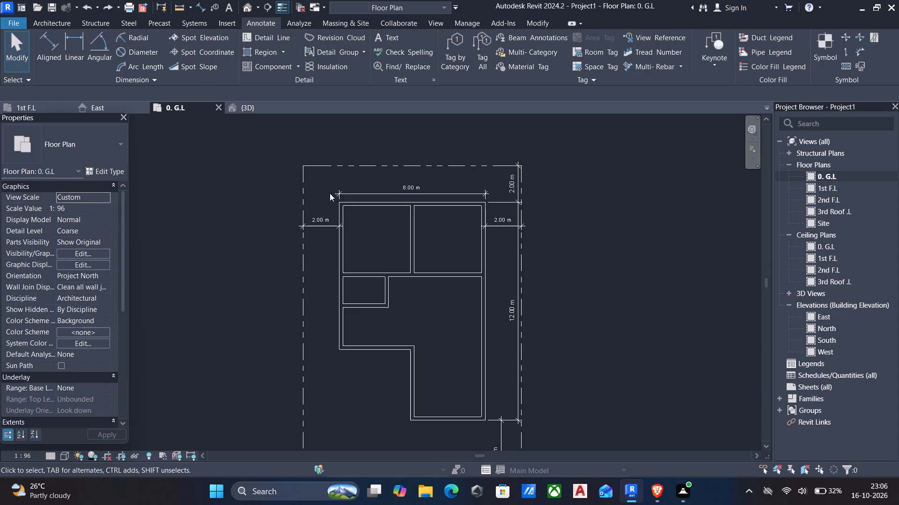
Move the left 2.00 m setback dimension up into line with the 8.00 m width dimension above the building.
click(328, 228)
key(Up)
key(Up)
key(Up)
key(Up)
key(Up)
key(Up)
key(Up)
key(Up)
key(Up)
key(Up)
key(Up)
key(Up)
key(Up)
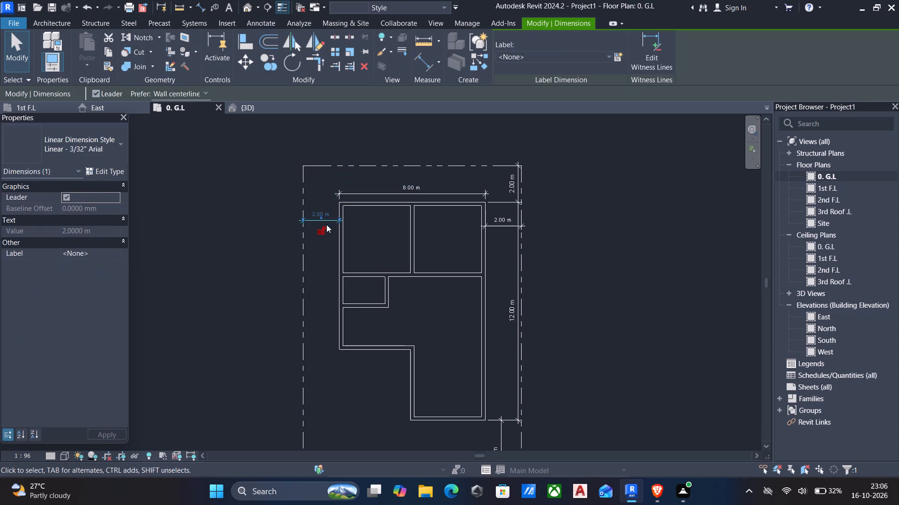
key(Up)
key(Up)
key(Up)
key(Up)
key(Up)
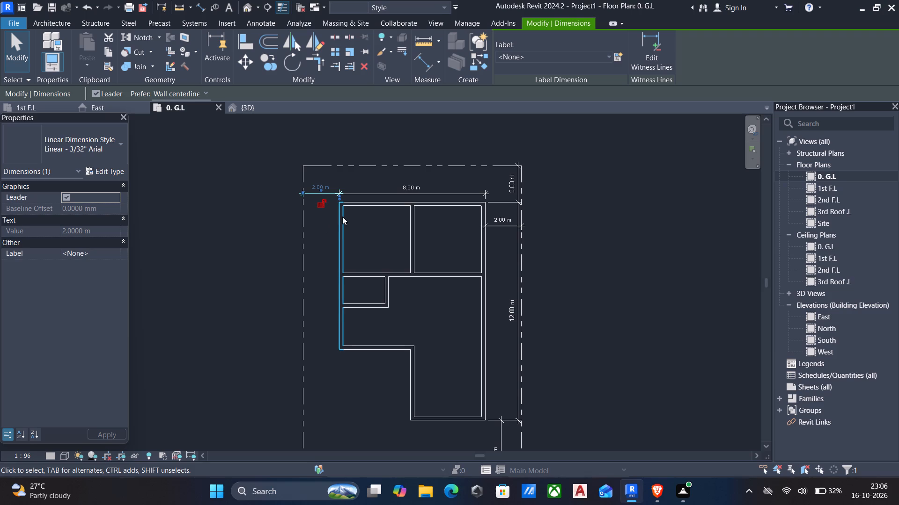
Move the right 2.00 m setback dimension up into line with the 8.00 m width dimension.
middle_drag(402, 296, 465, 296)
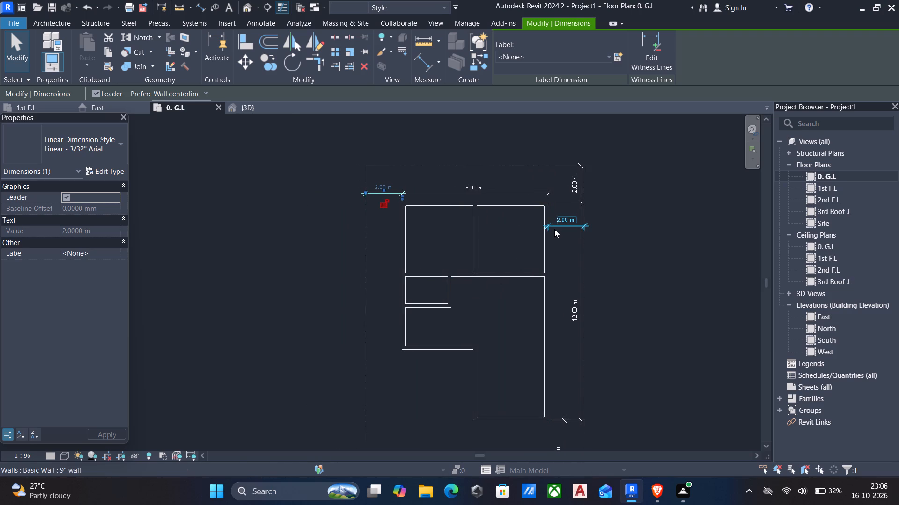
click(556, 227)
key(Up)
key(Up)
key(Up)
key(Up)
key(Up)
key(Up)
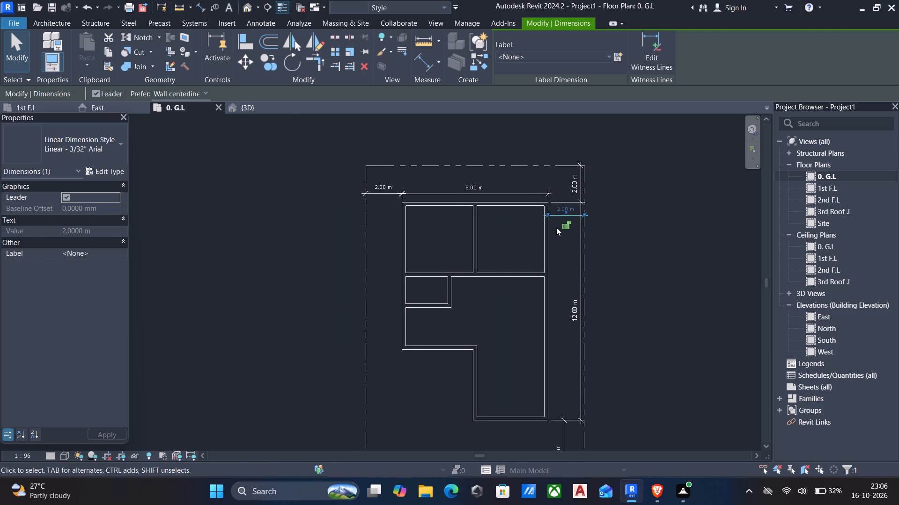
key(Up)
key(Up)
key(Up)
key(Up)
key(Up)
key(Up)
key(Up)
key(Up)
key(Up)
key(Up)
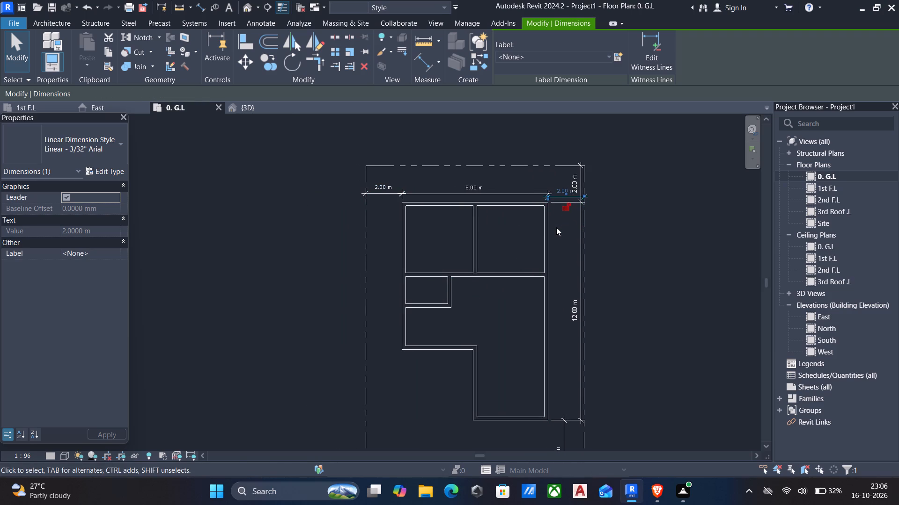
key(Up)
key(Up)
key(Escape)
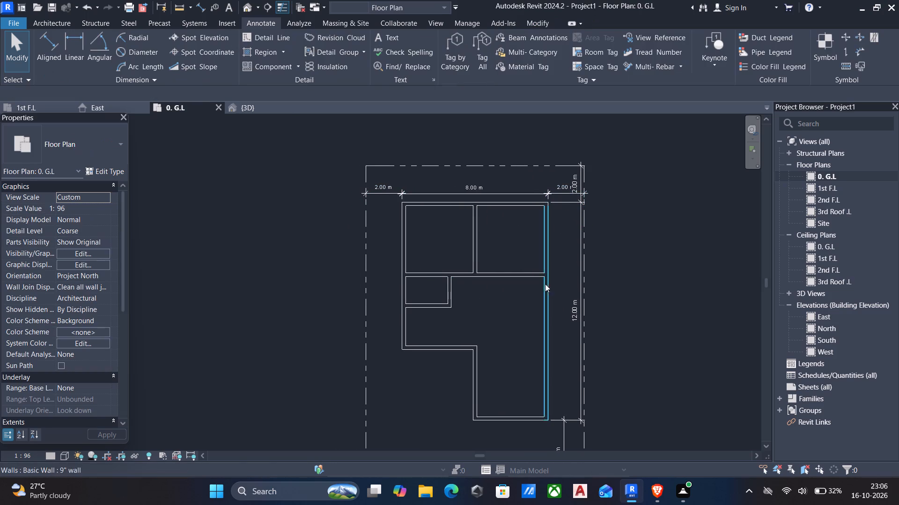
Start placing a door and browse for families to load in the Doors folder of the English-Imperial US library.
middle_drag(545, 285, 541, 274)
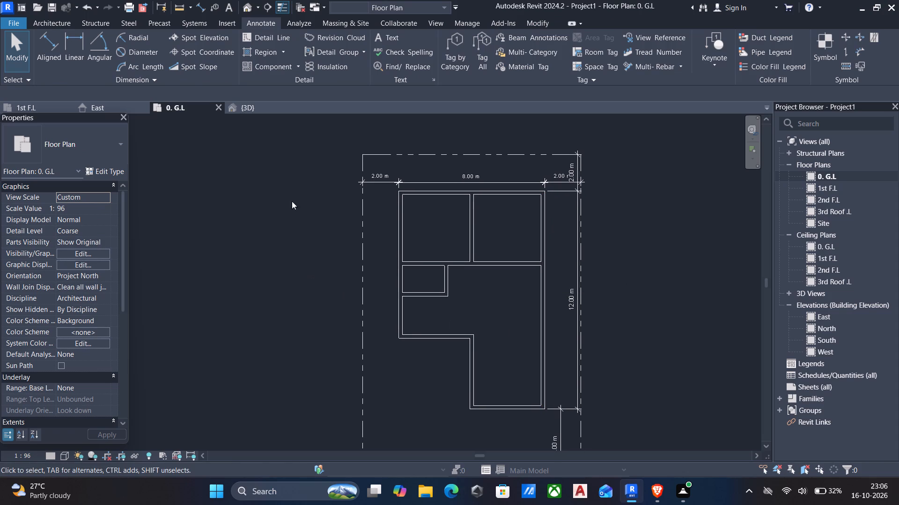
key(d)
key(r)
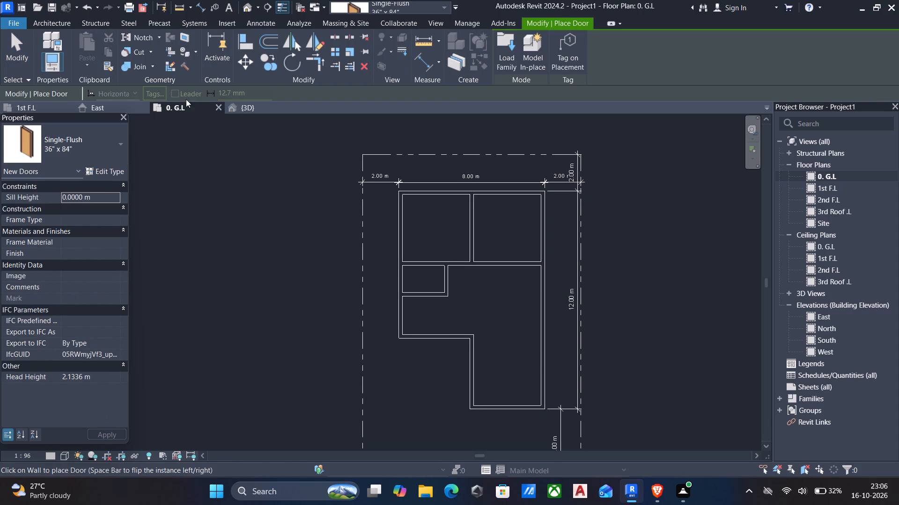
click(508, 48)
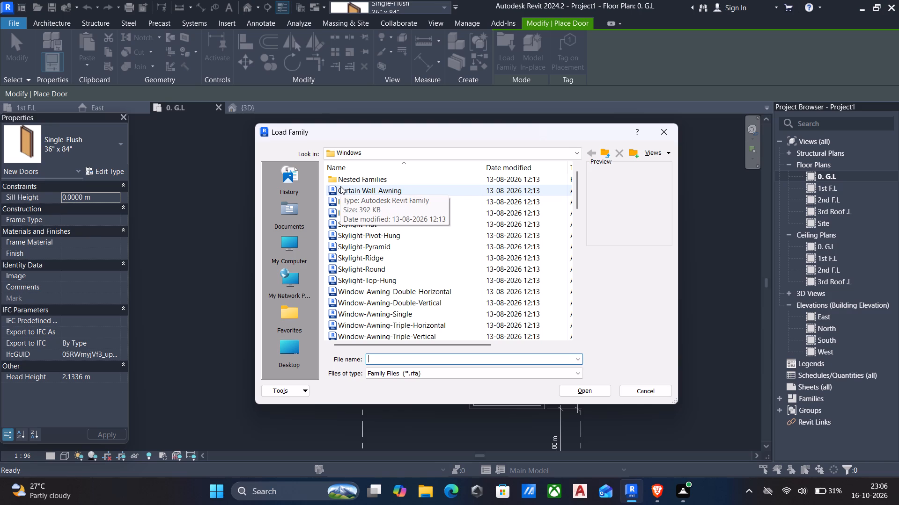
click(603, 152)
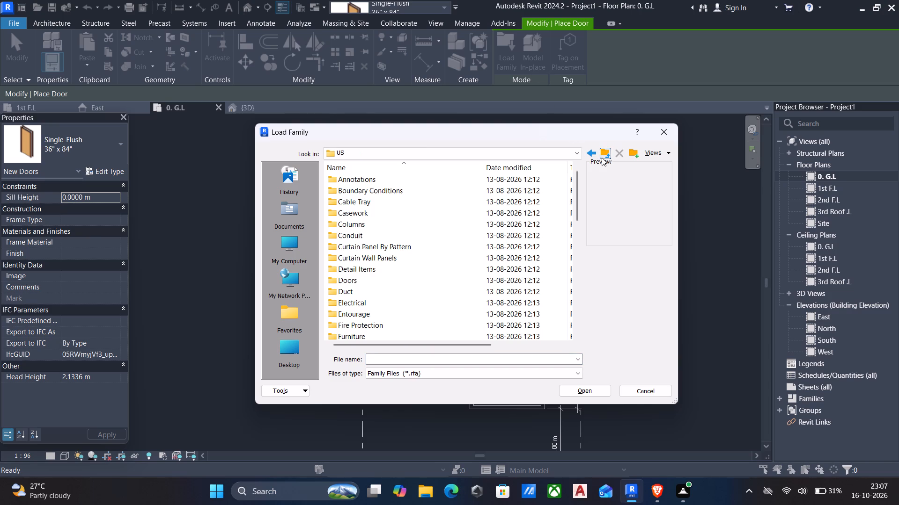
click(602, 158)
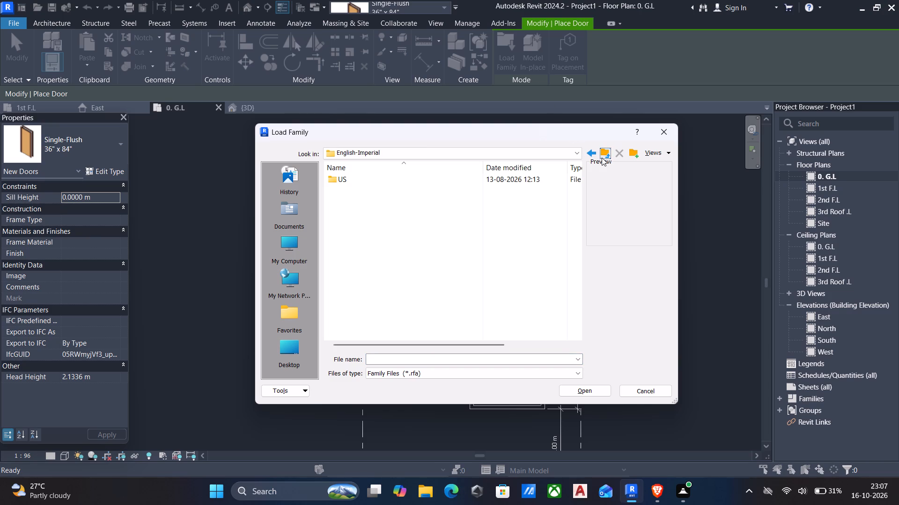
click(332, 182)
double_click(332, 182)
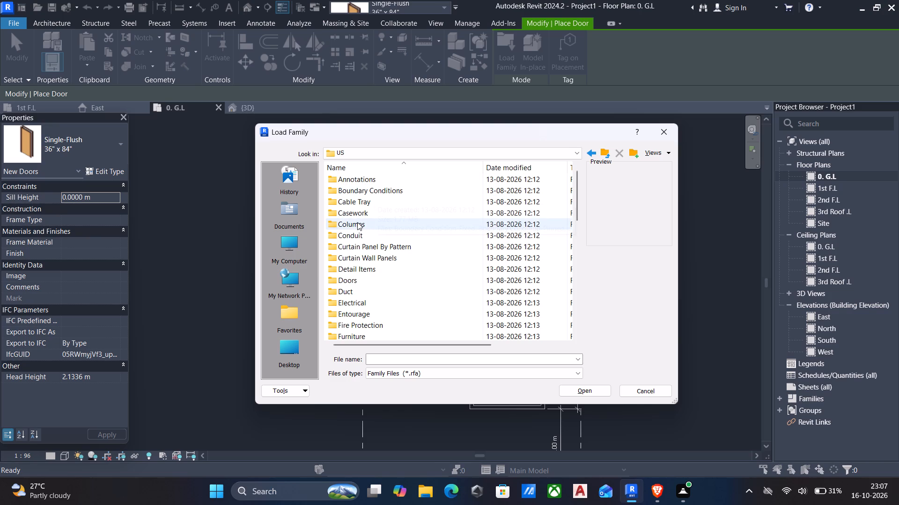
scroll(368, 259, down, 5)
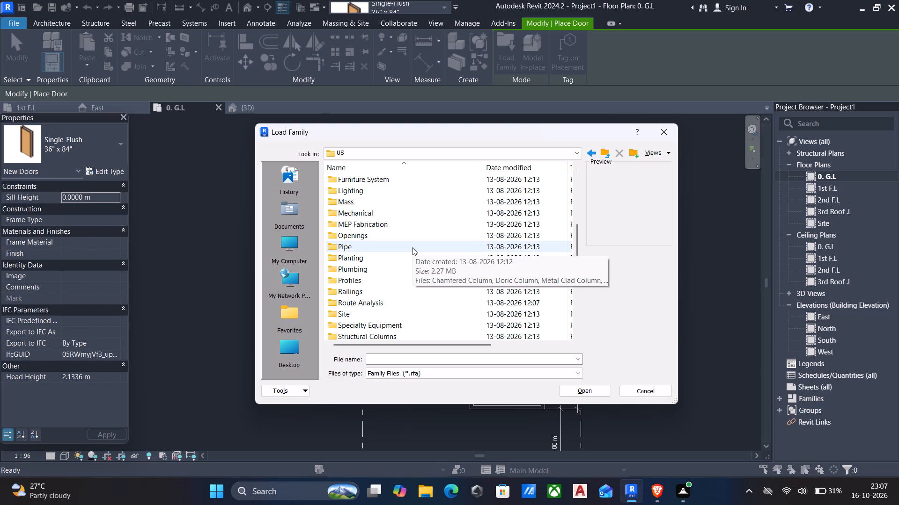
scroll(340, 243, down, 1)
scroll(340, 246, up, 6)
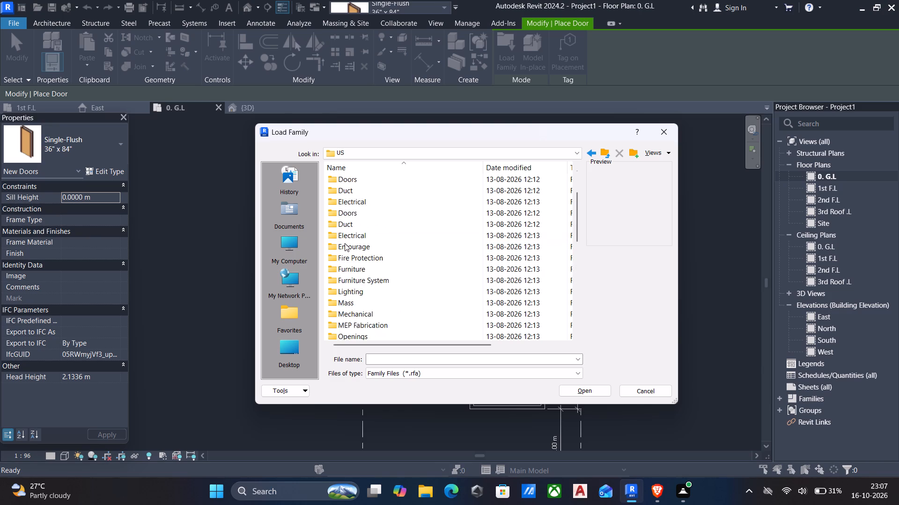
scroll(345, 243, up, 8)
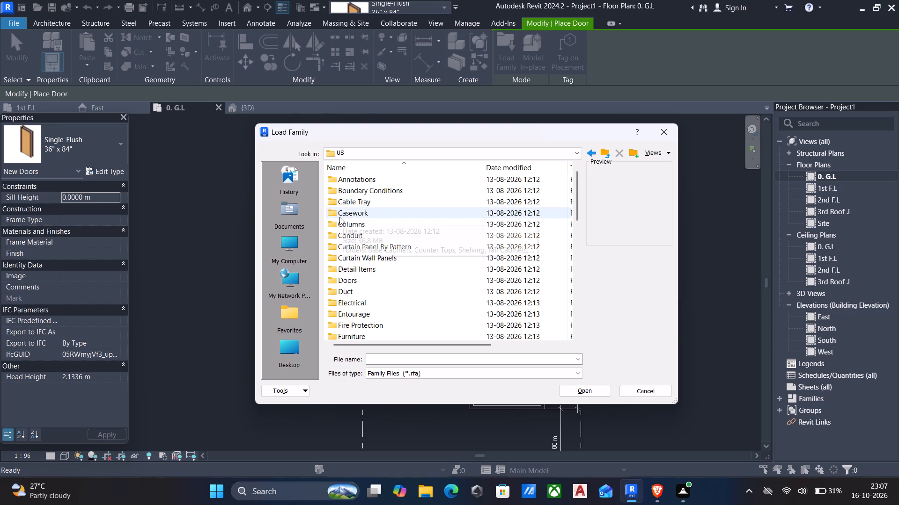
scroll(339, 217, up, 5)
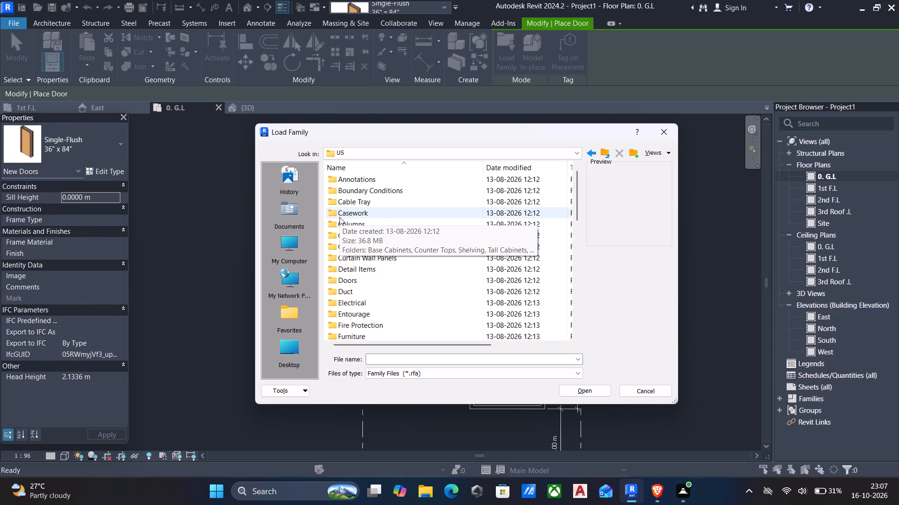
double_click(333, 276)
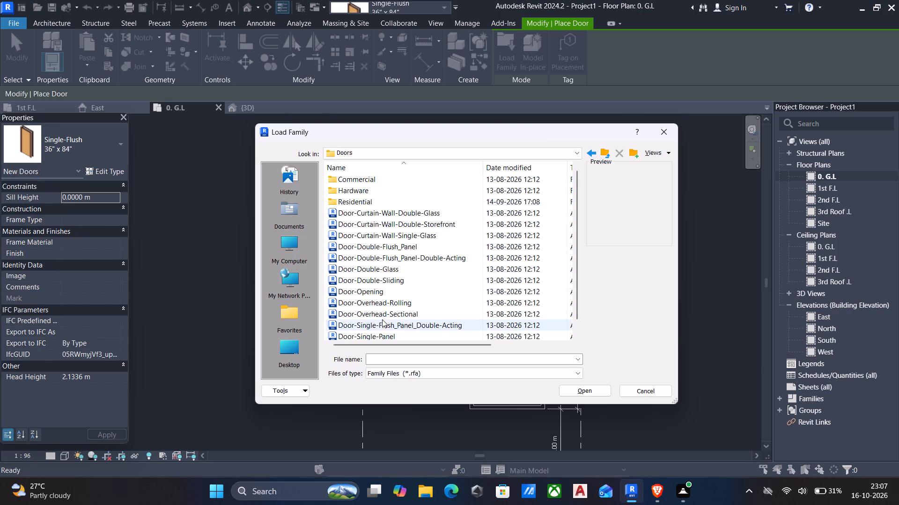
Load the Door-Curtain-Wall-Double-Glass, Door-Curtain-Wall-Single-Glass, Door-Double-Sliding and Door-Opening families together from the Doors folder.
scroll(382, 320, down, 2)
scroll(385, 274, down, 3)
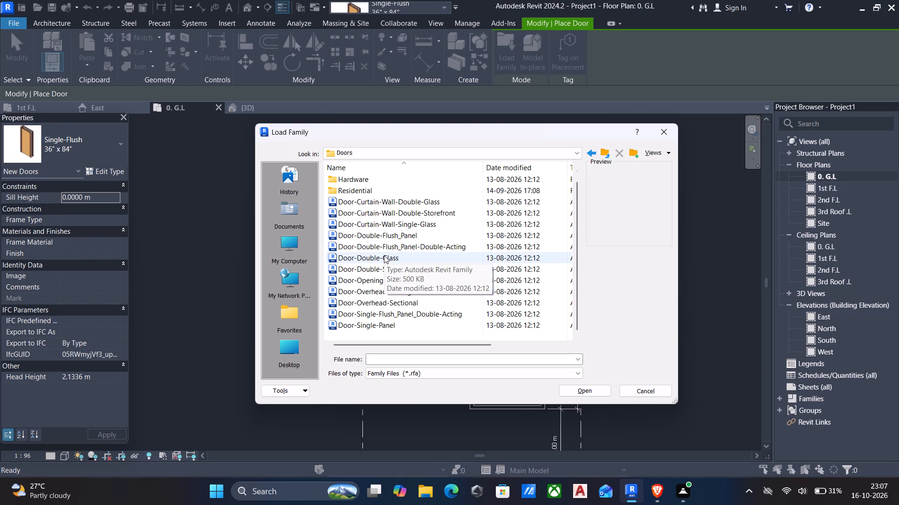
click(397, 199)
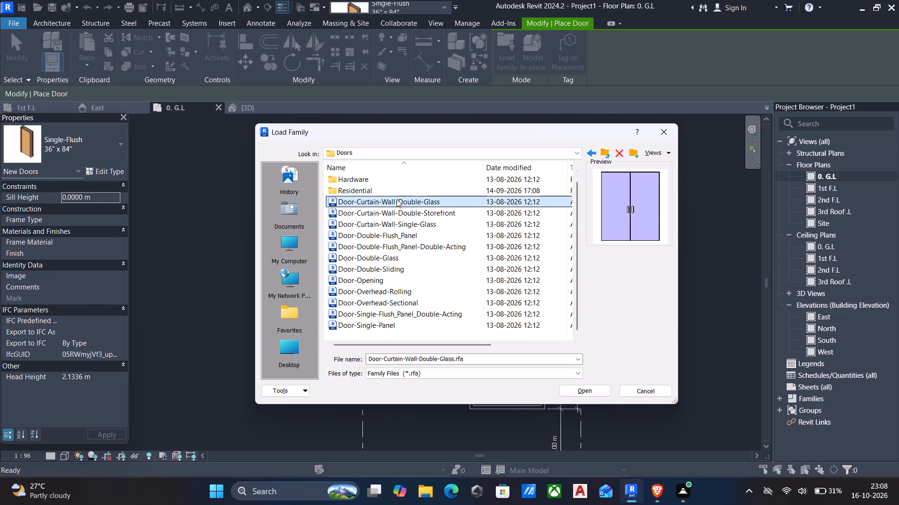
ctrl+click(388, 228)
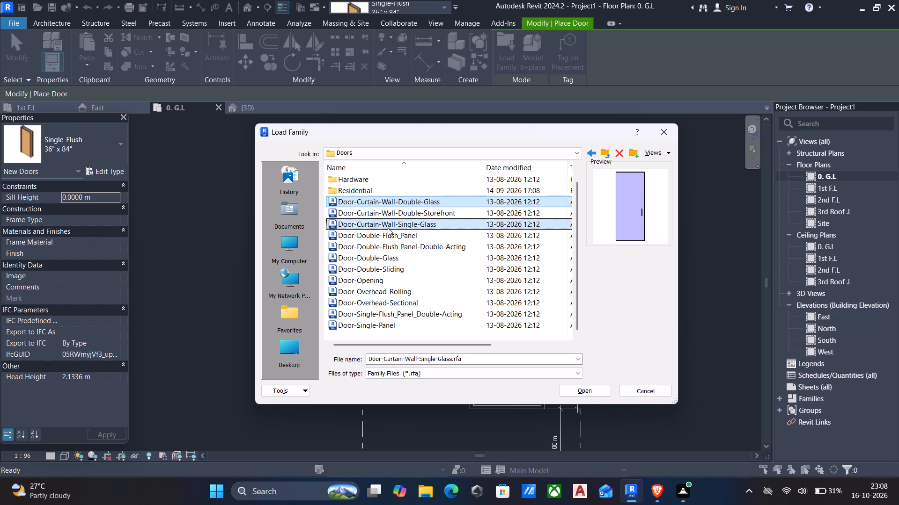
ctrl+click(363, 260)
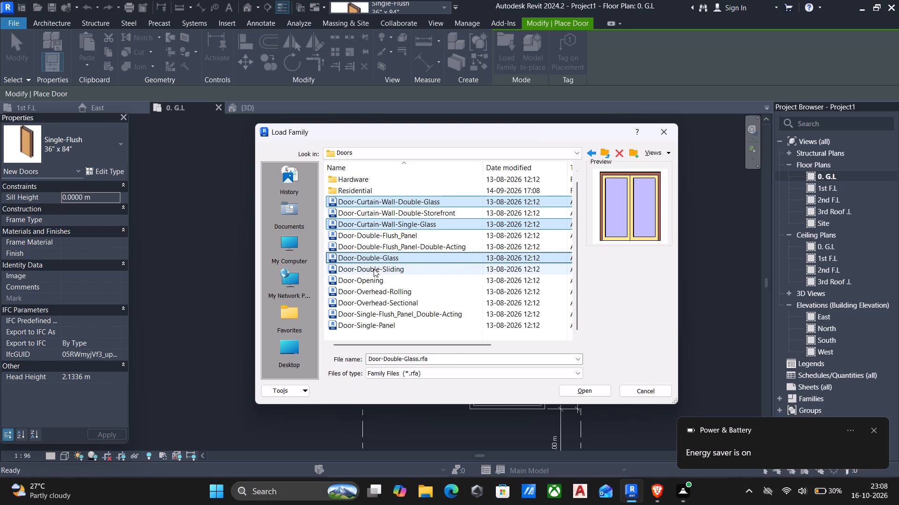
ctrl+click(373, 258)
ctrl+click(374, 267)
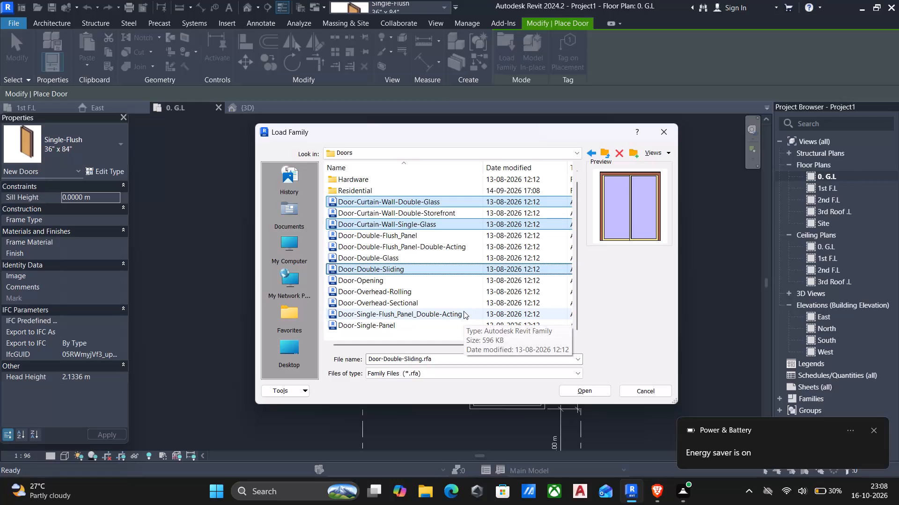
ctrl+click(367, 283)
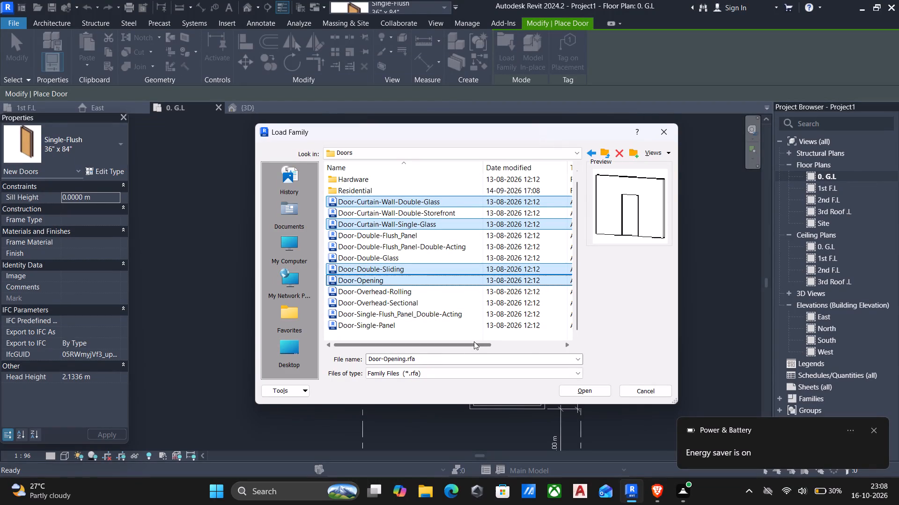
click(576, 387)
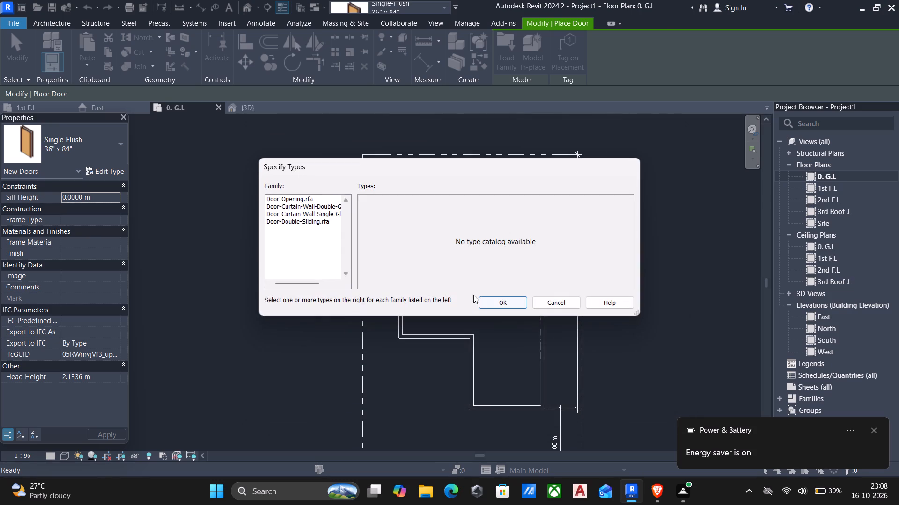
click(510, 304)
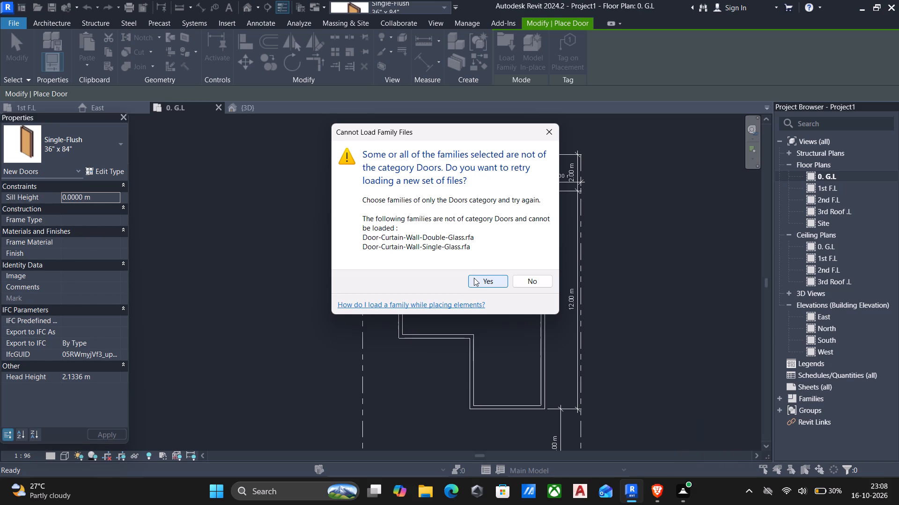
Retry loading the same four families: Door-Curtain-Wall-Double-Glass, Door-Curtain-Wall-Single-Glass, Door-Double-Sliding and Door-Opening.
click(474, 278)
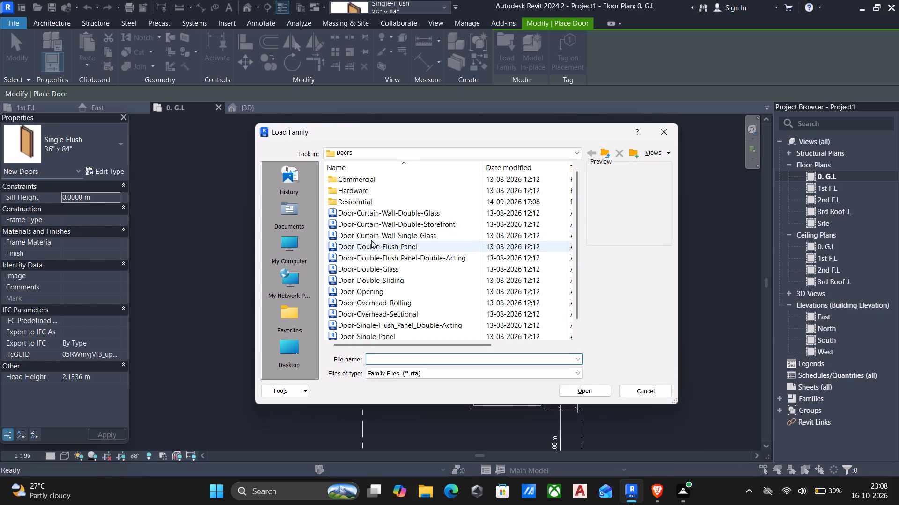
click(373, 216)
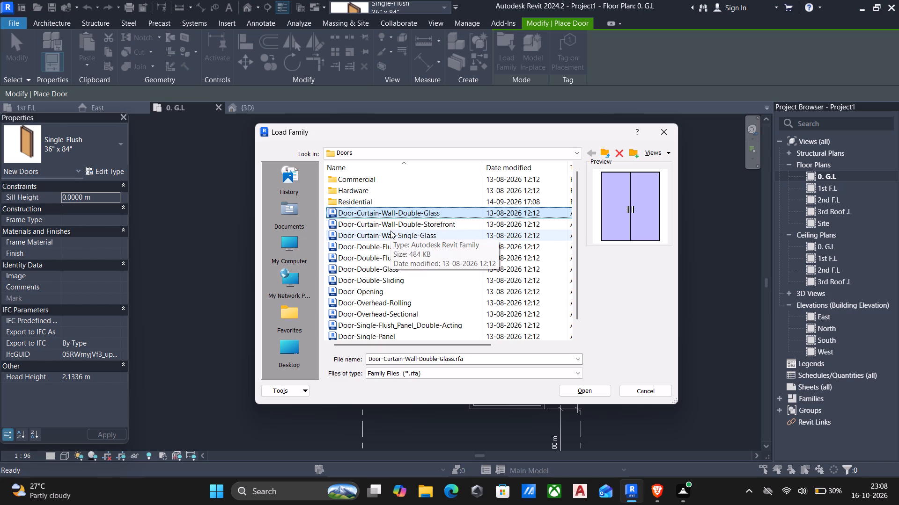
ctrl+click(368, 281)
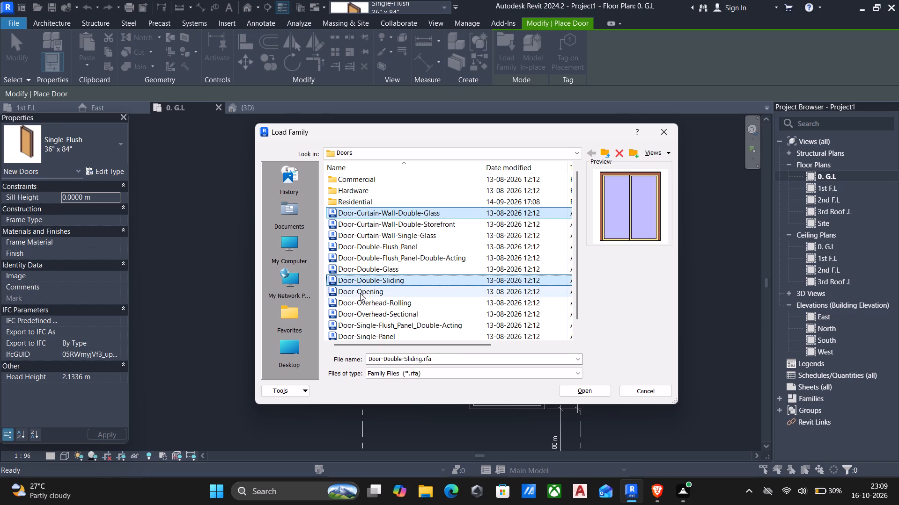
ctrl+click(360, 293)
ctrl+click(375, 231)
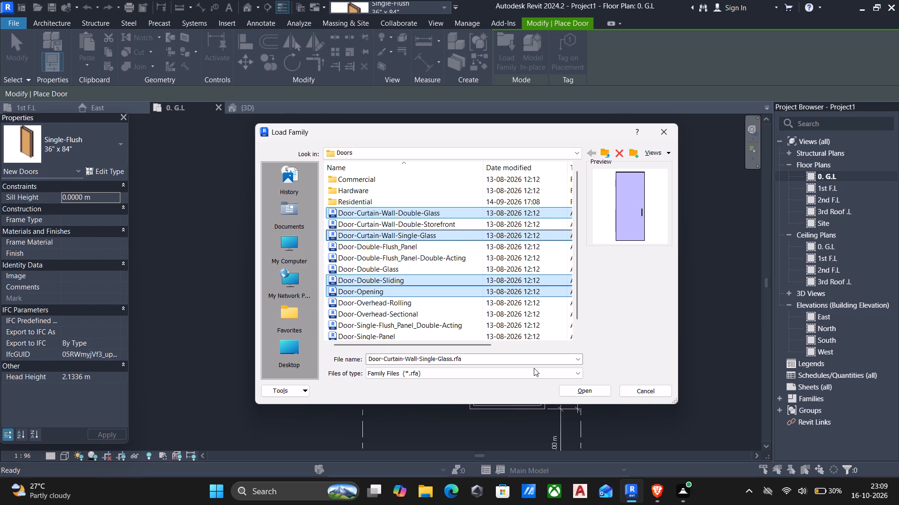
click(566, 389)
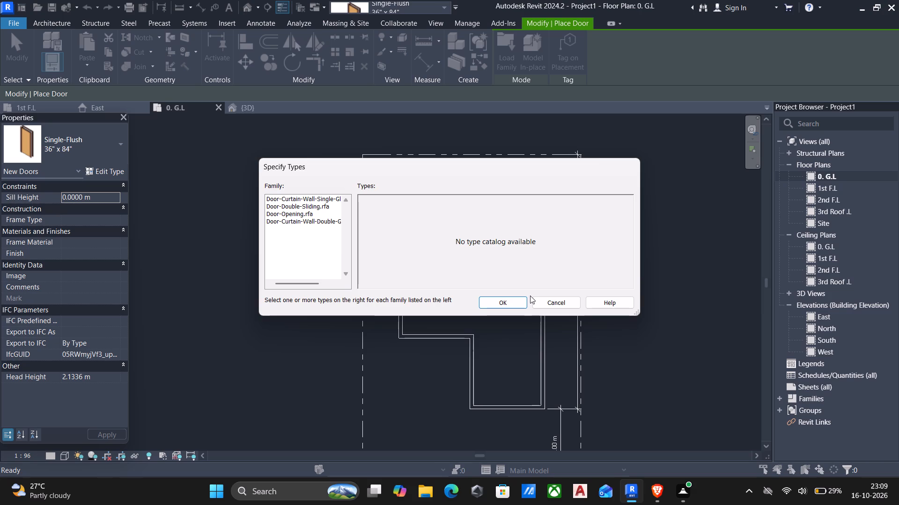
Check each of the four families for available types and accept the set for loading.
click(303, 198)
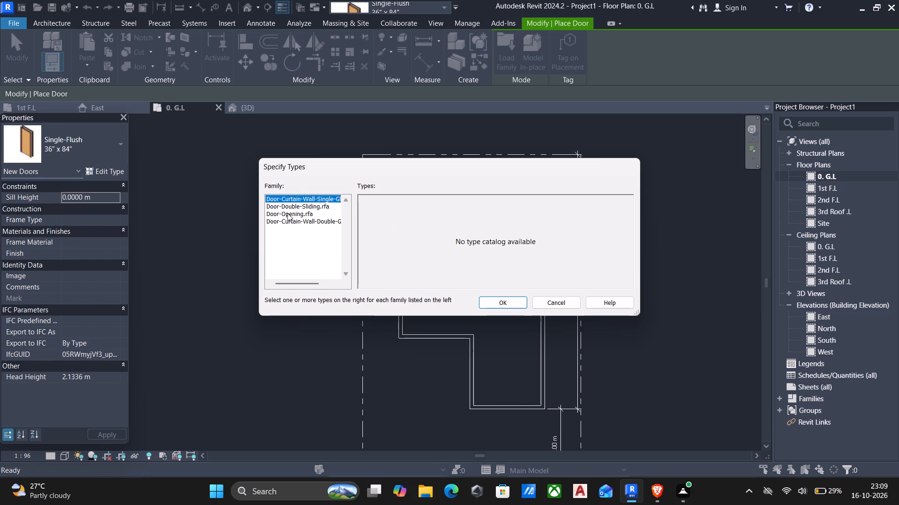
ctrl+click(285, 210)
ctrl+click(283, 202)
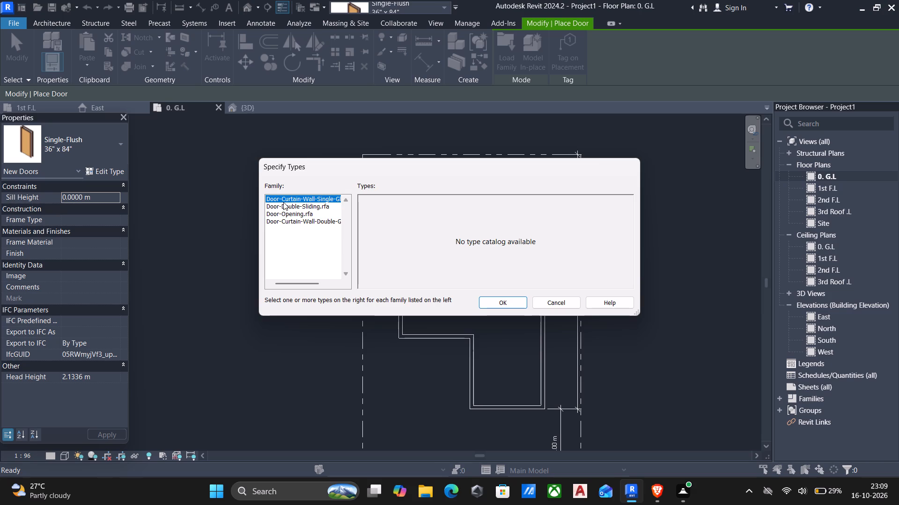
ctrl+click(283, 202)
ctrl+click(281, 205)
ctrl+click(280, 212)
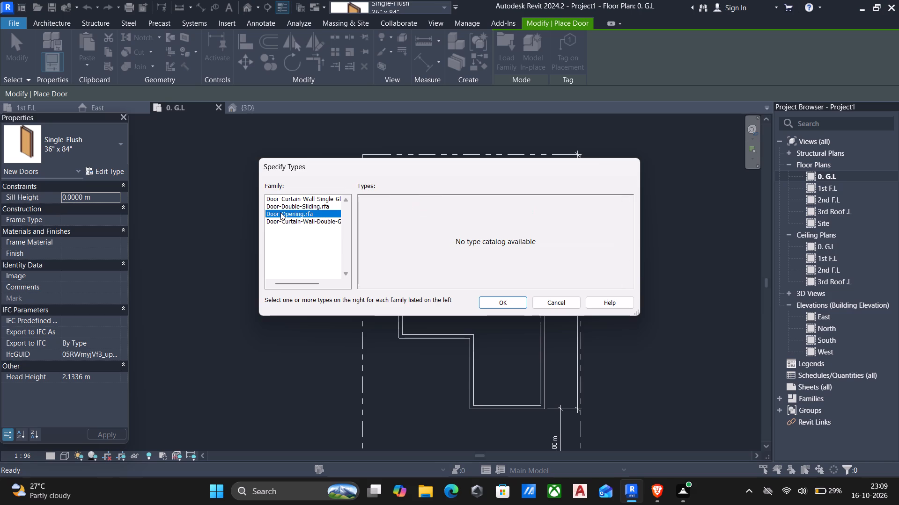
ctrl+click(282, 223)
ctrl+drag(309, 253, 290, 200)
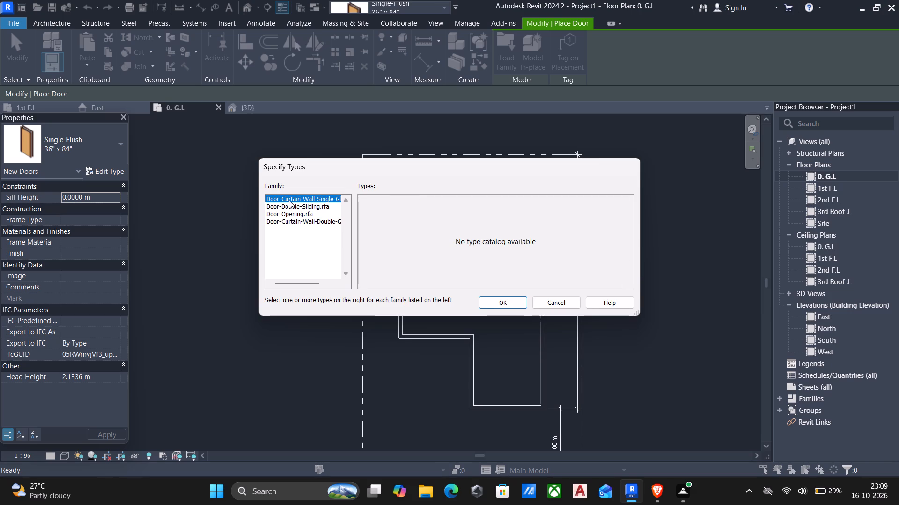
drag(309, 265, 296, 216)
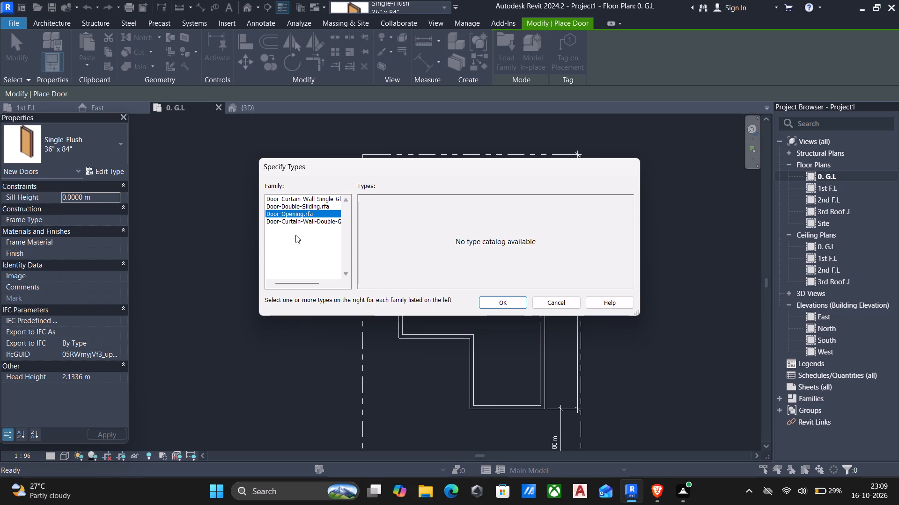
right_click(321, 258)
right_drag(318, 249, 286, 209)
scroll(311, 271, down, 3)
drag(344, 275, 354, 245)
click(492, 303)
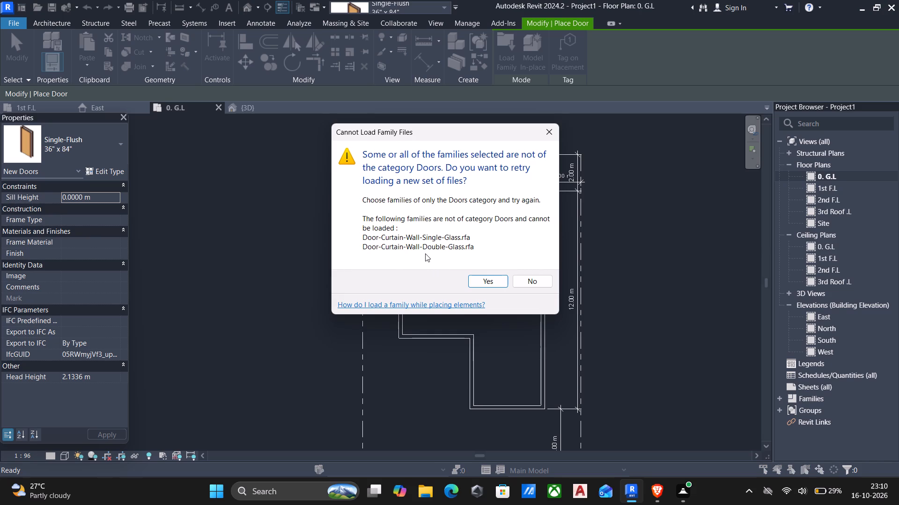
Retry family loading and pick the Door-Interior-Single-5_Panel_Vert-Wood family from the Residential subfolder.
click(469, 277)
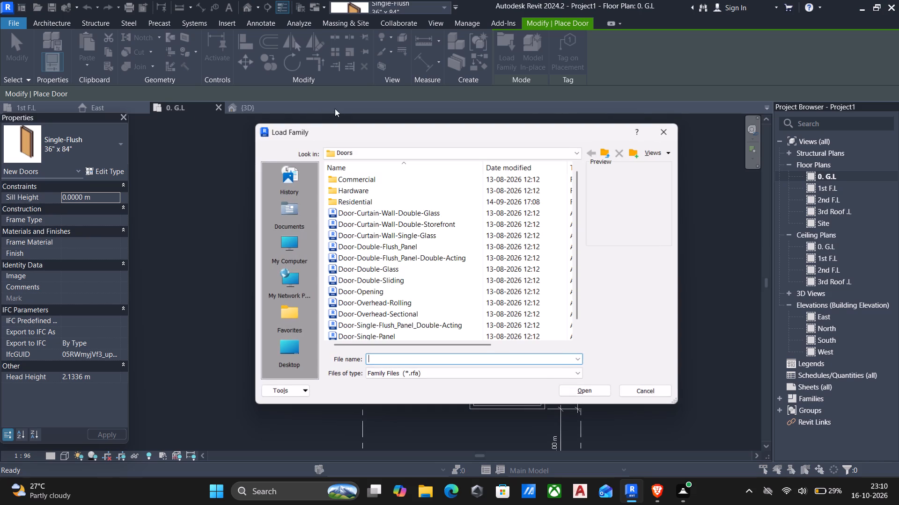
double_click(330, 201)
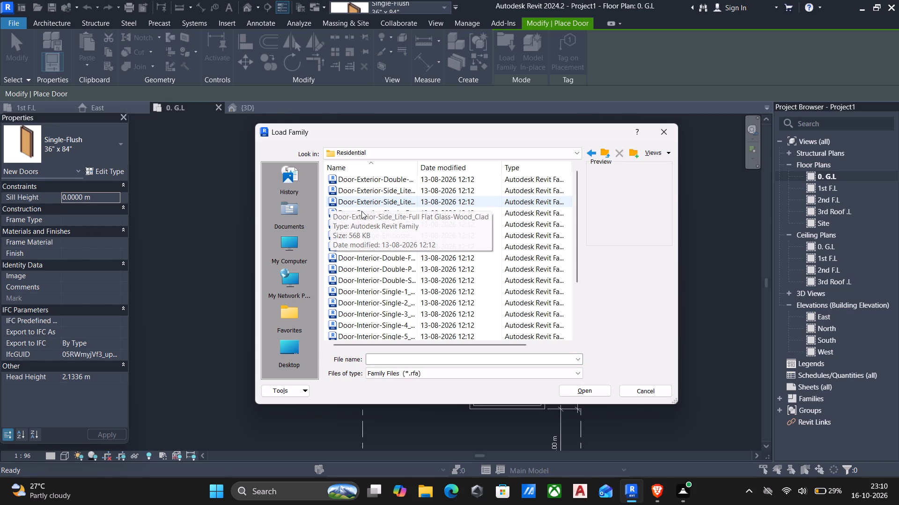
scroll(405, 270, down, 2)
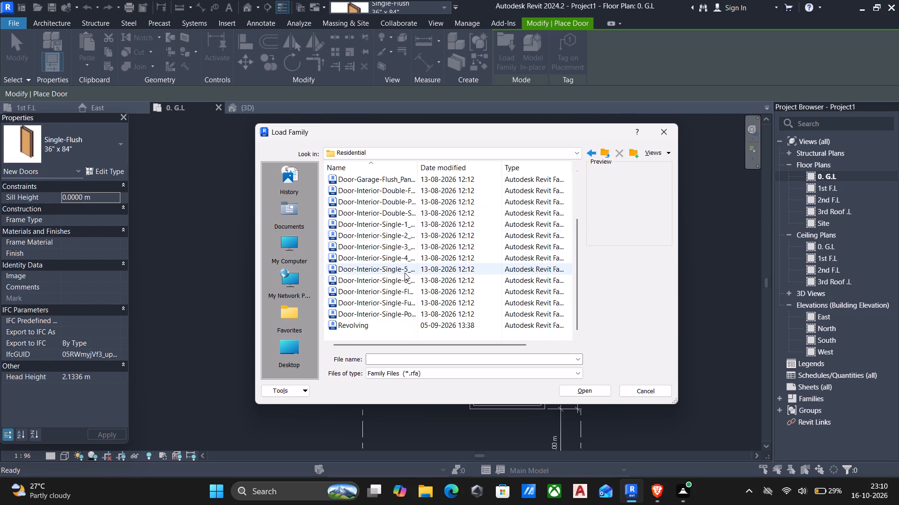
scroll(405, 273, down, 2)
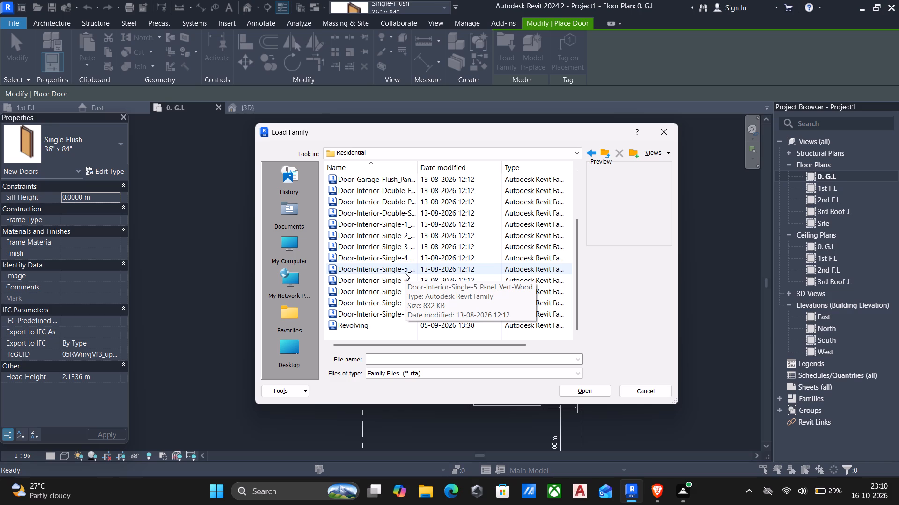
scroll(374, 265, down, 6)
scroll(374, 271, up, 6)
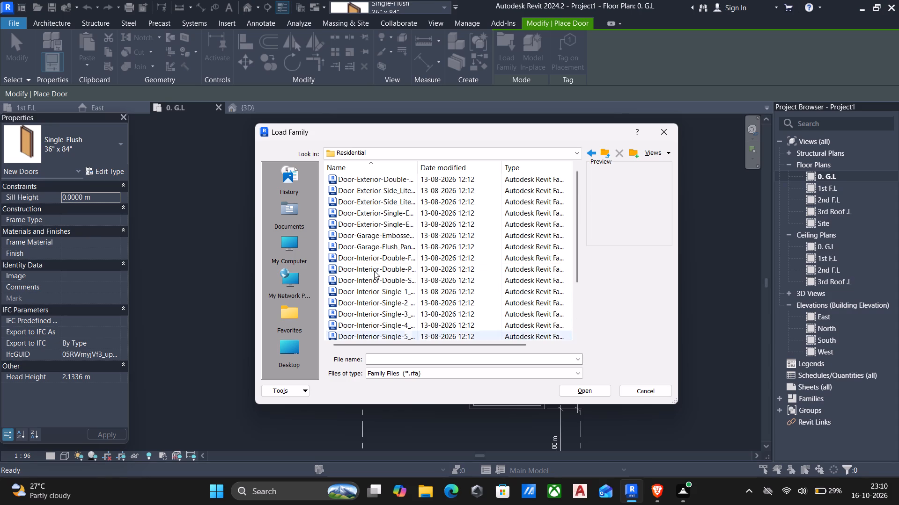
scroll(375, 266, up, 11)
scroll(375, 265, down, 3)
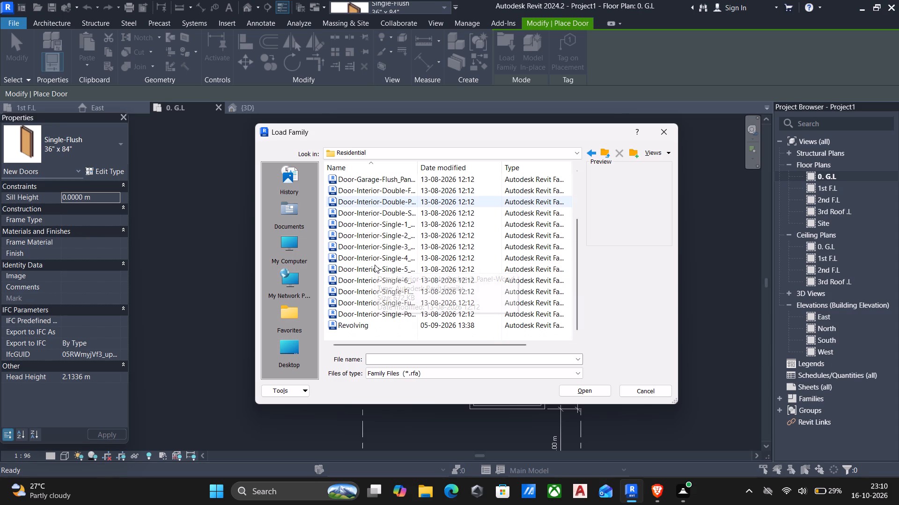
scroll(375, 265, down, 4)
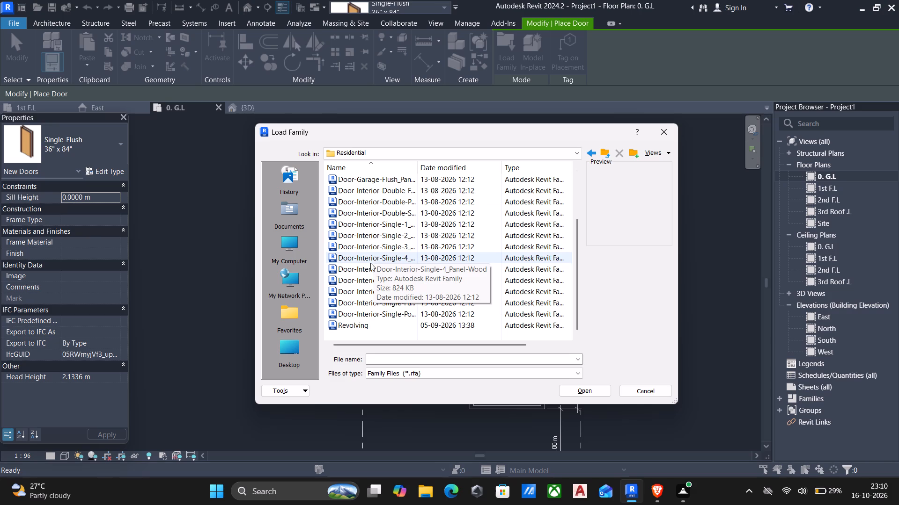
click(366, 267)
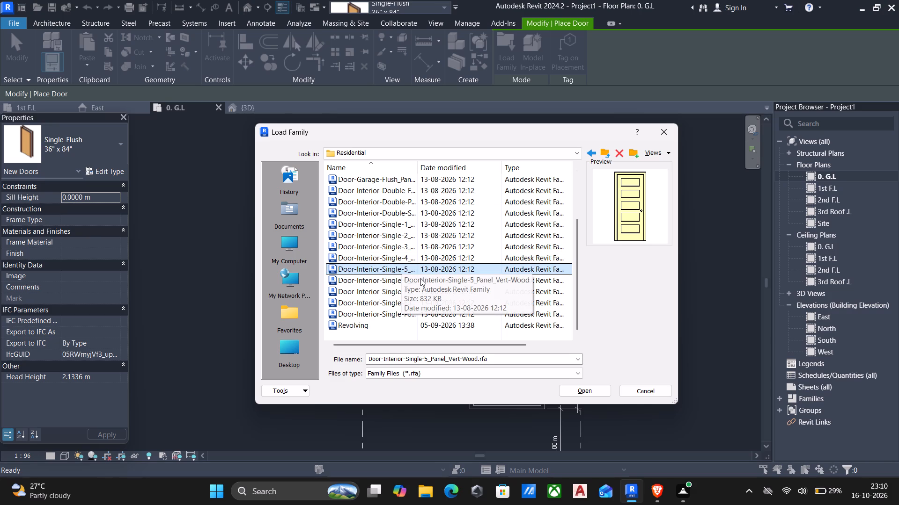
click(589, 395)
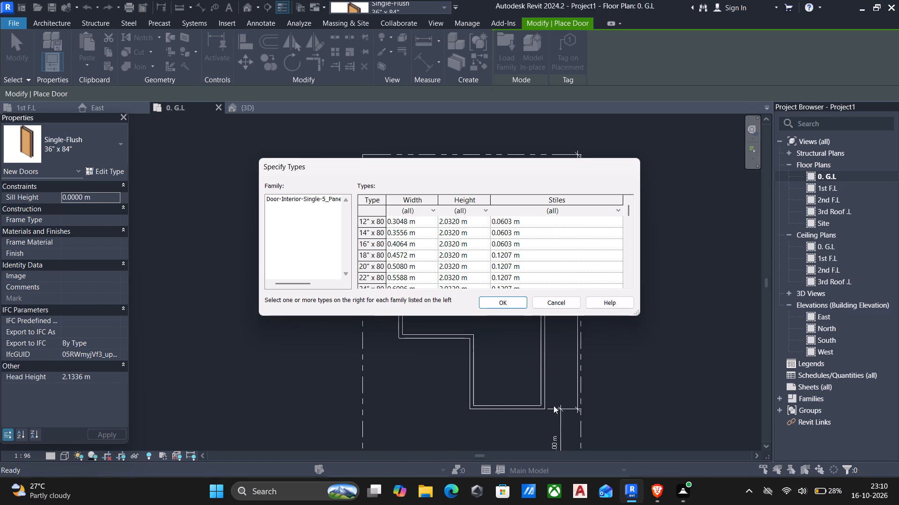
Choose the 36" x 96" type of the five-panel interior door and load it into the project.
drag(626, 245, 626, 313)
scroll(449, 257, down, 7)
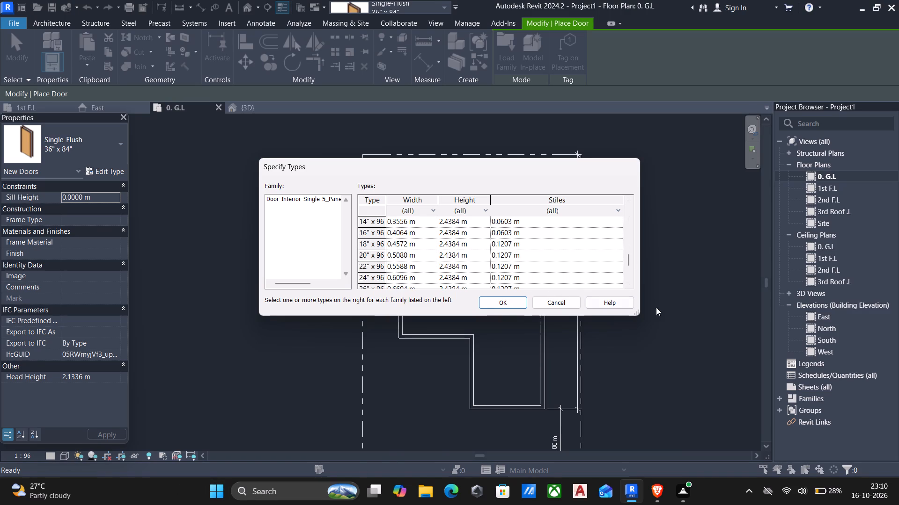
drag(629, 269, 628, 281)
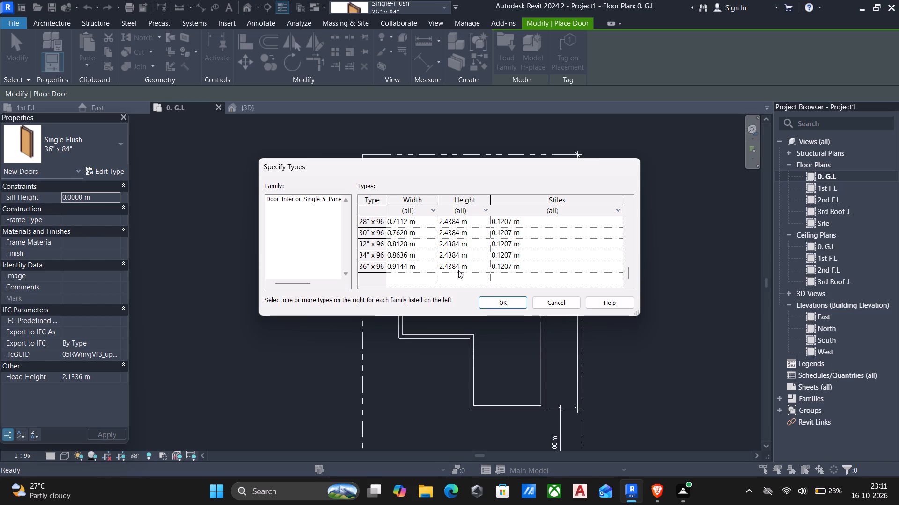
click(448, 264)
click(505, 303)
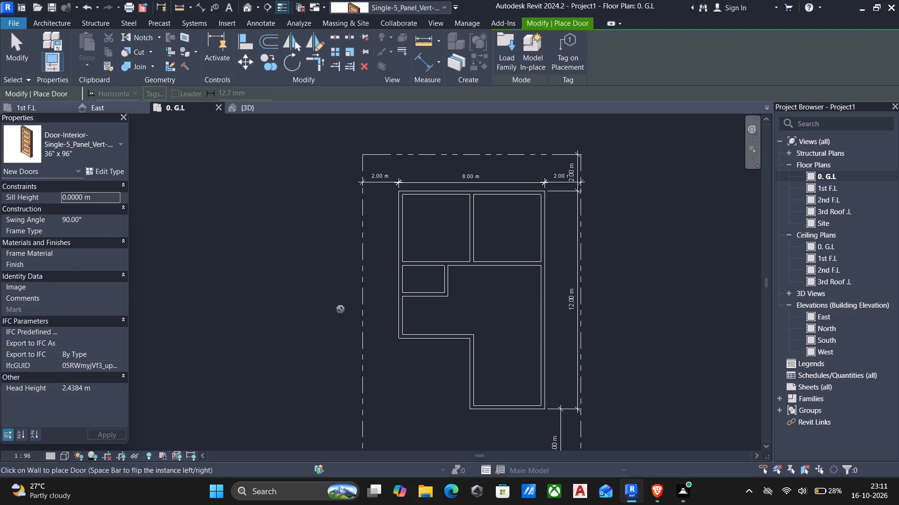
Duplicate the Door-Double-Sliding 68" x 80" type and name the copy 1700 x 2000mm.
click(55, 130)
scroll(60, 268, up, 5)
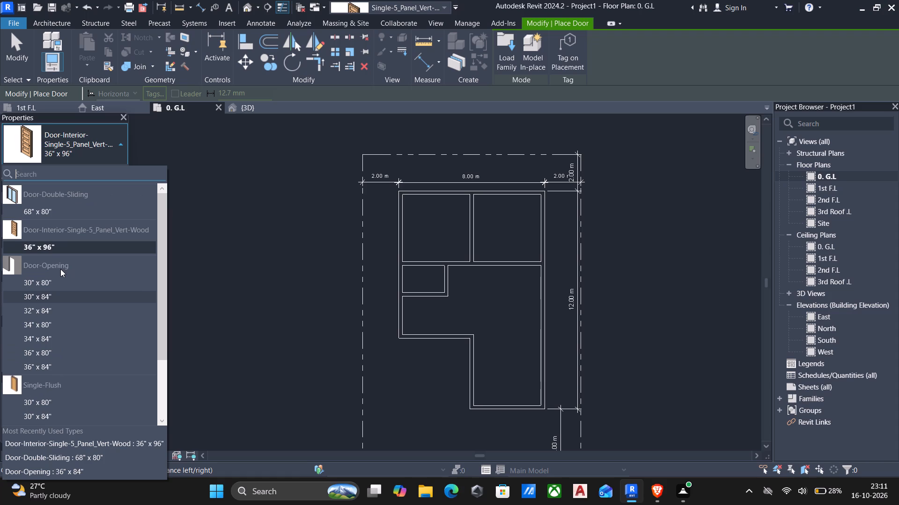
scroll(60, 269, up, 5)
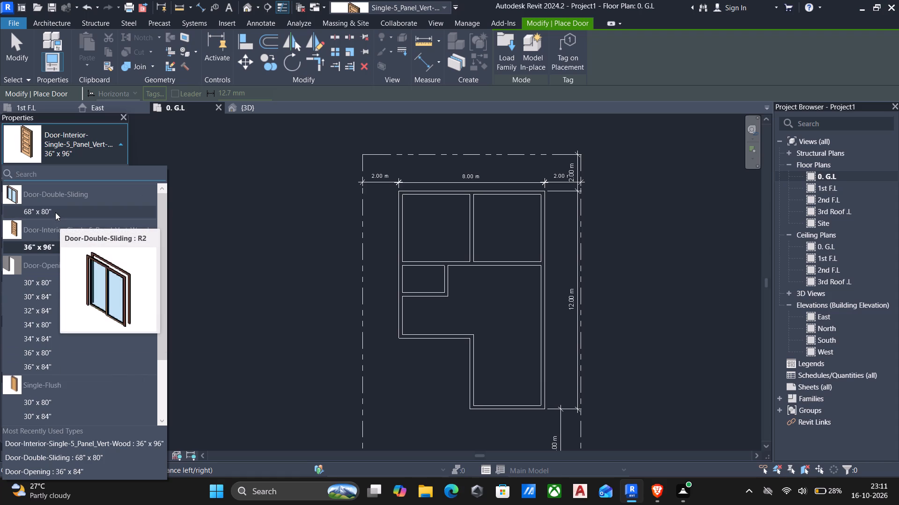
click(55, 212)
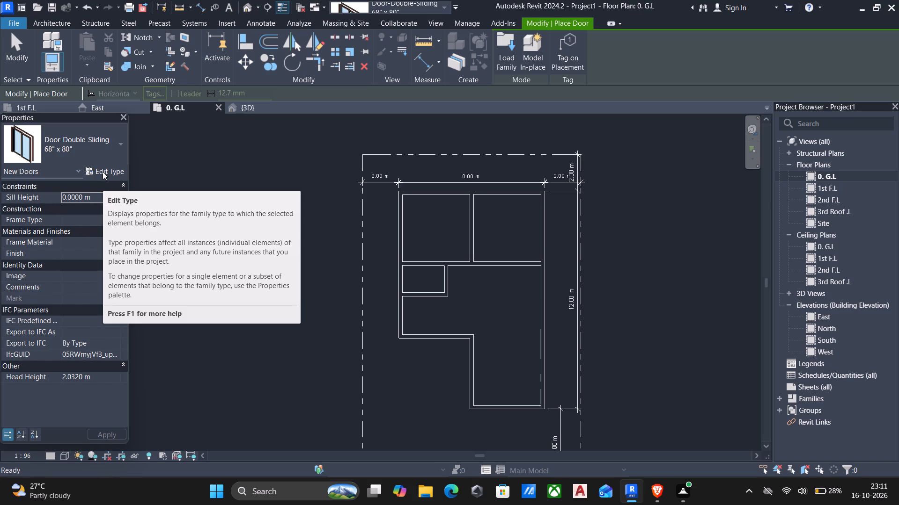
click(103, 172)
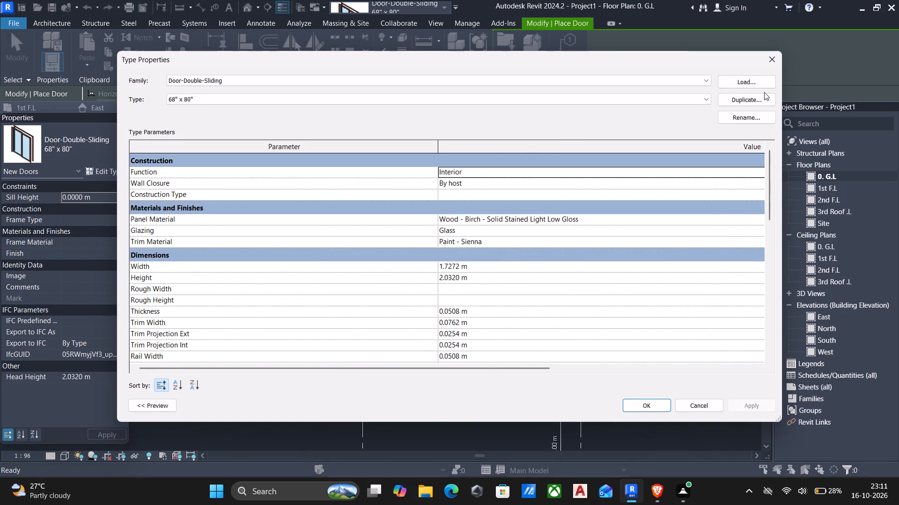
click(758, 96)
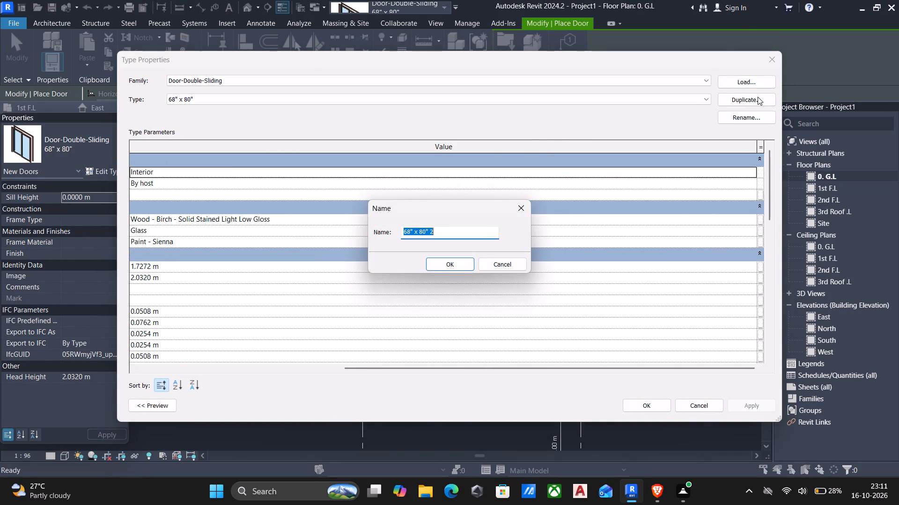
key(BackSpace)
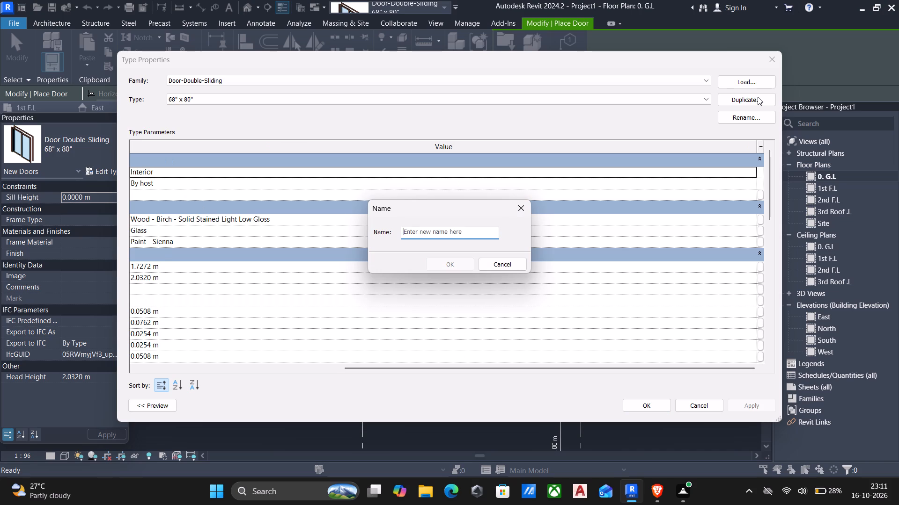
text(1700)
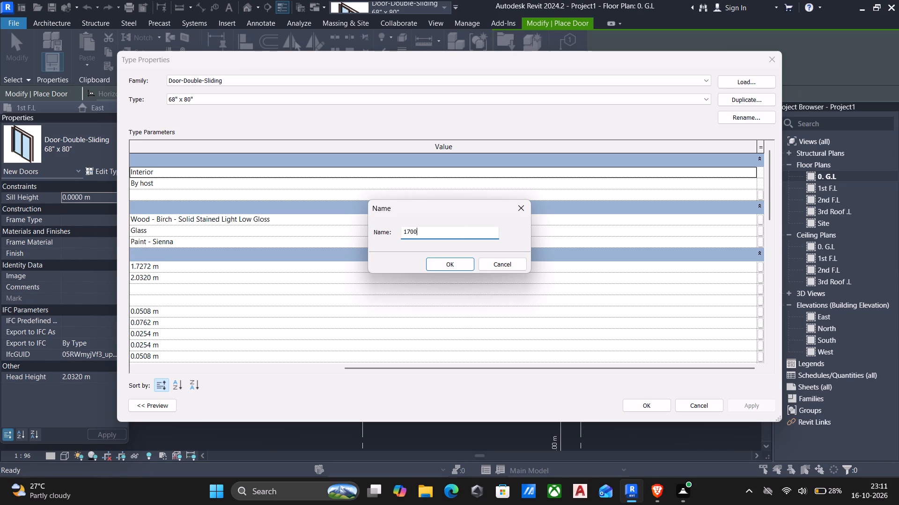
key(space)
text(x)
key(space)
text(2000)
text(mm)
click(449, 266)
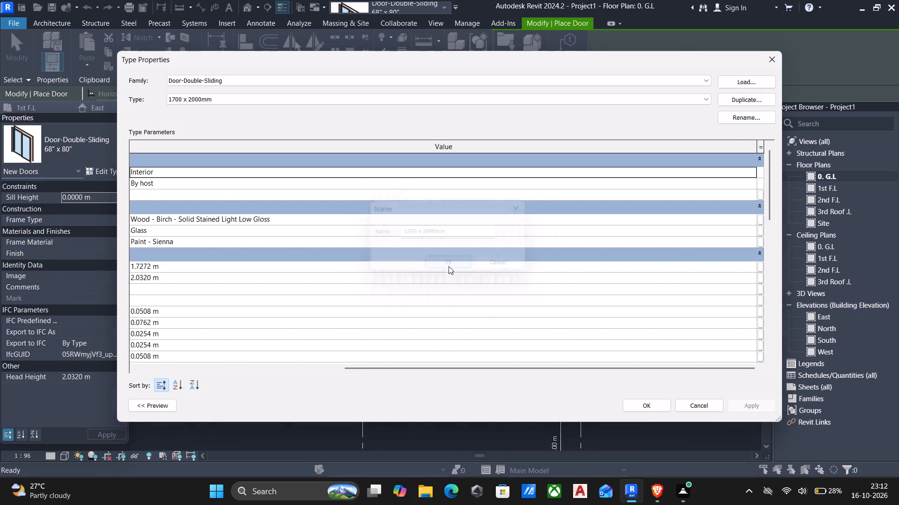
Set the width of the 1700 x 2000mm sliding door type to 1700 mm.
drag(575, 368, 530, 362)
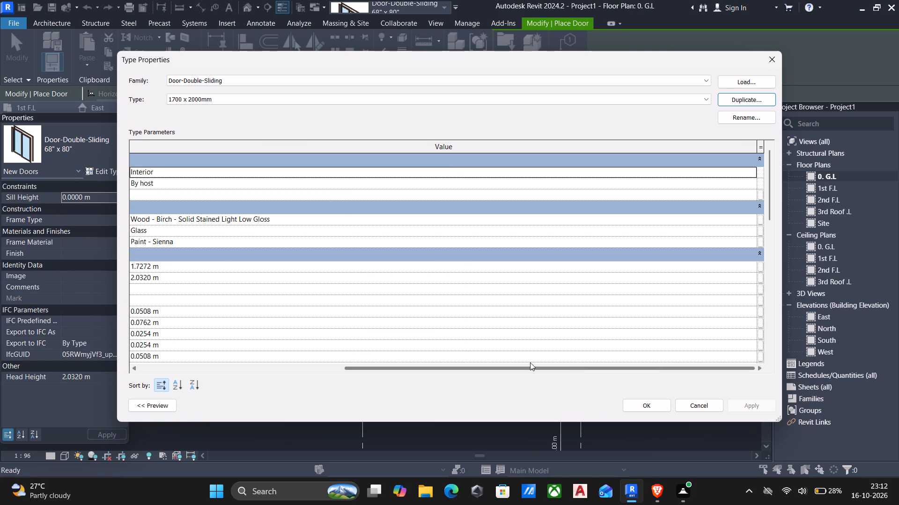
drag(530, 362, 255, 334)
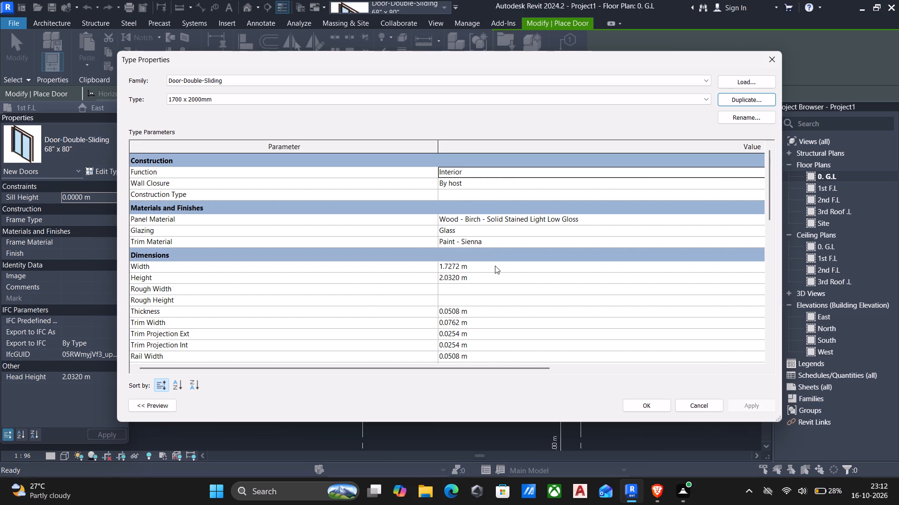
click(495, 266)
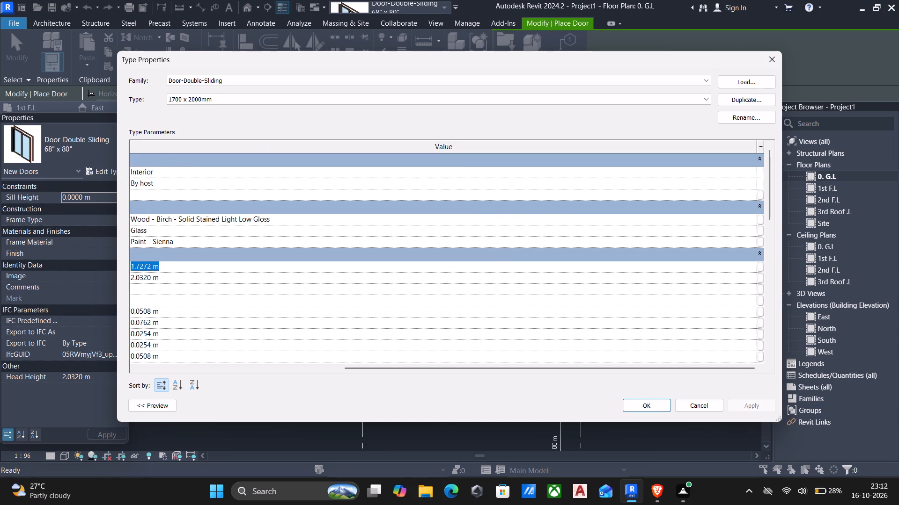
text(1700)
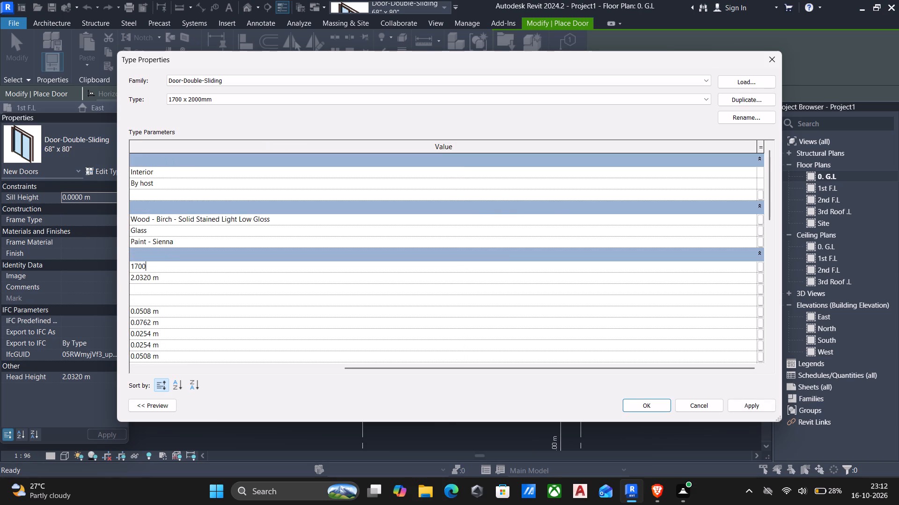
text(mm)
key(Return)
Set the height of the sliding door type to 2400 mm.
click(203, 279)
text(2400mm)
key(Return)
Set the sliding door type's height to 2000 mm and apply the type changes.
click(184, 282)
key(2)
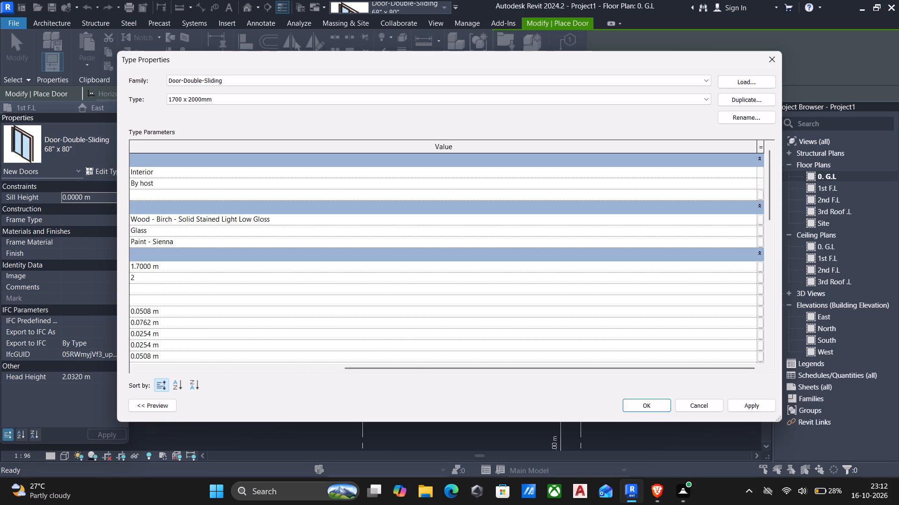
text(000mm)
key(Return)
click(747, 404)
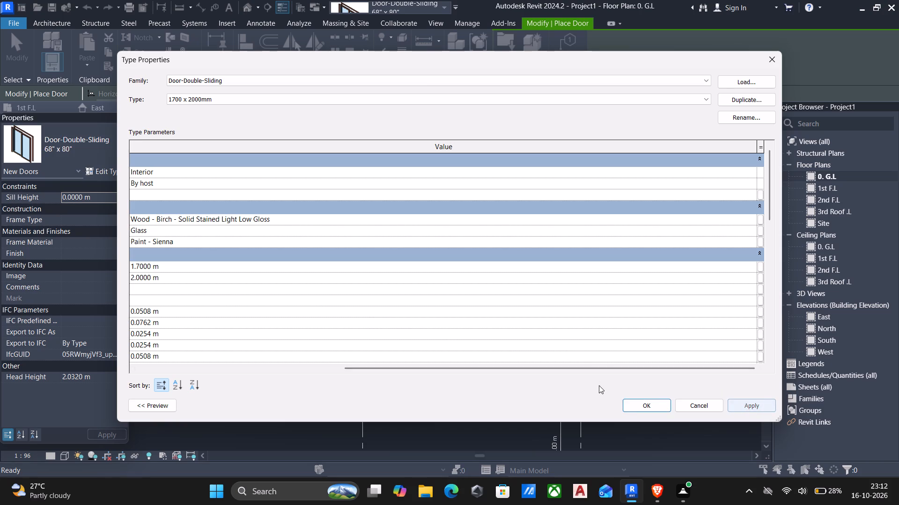
click(636, 405)
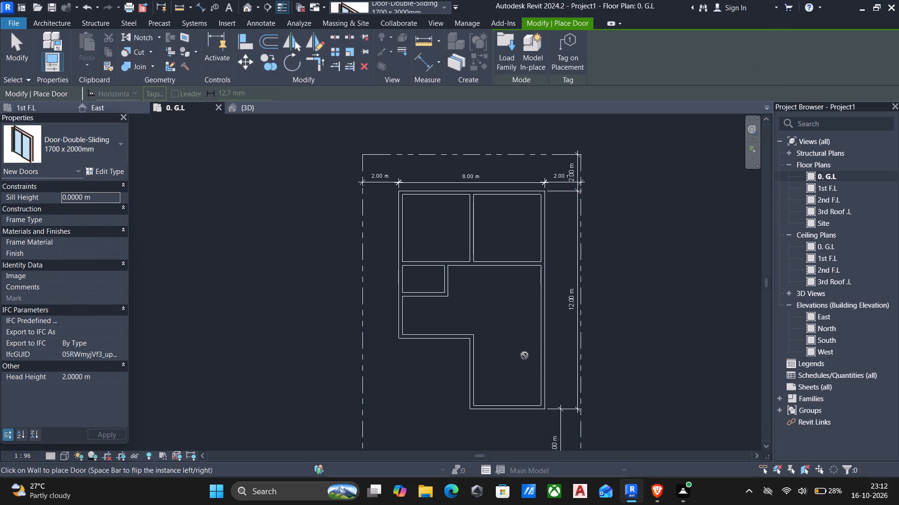
Place 36" x 96" five-panel interior doors in the northwest room's south wall beside the partition and in the small room's east wall.
click(62, 142)
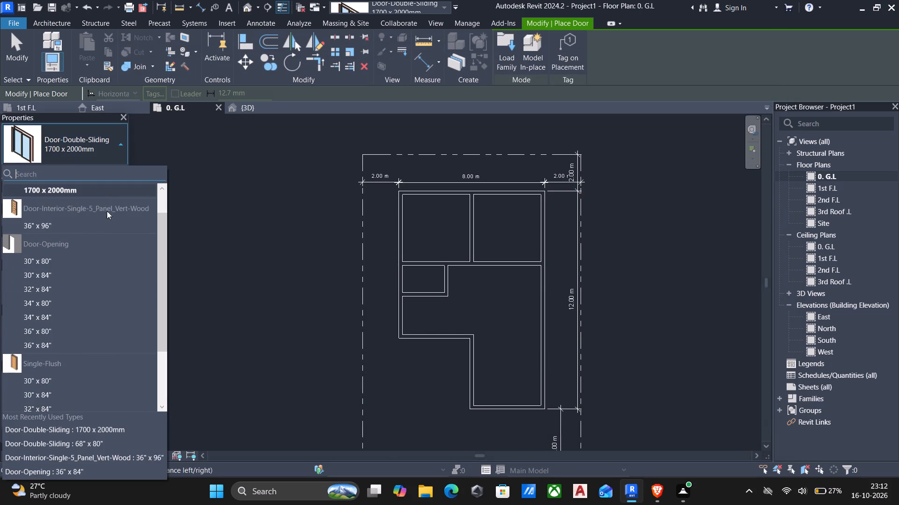
click(48, 226)
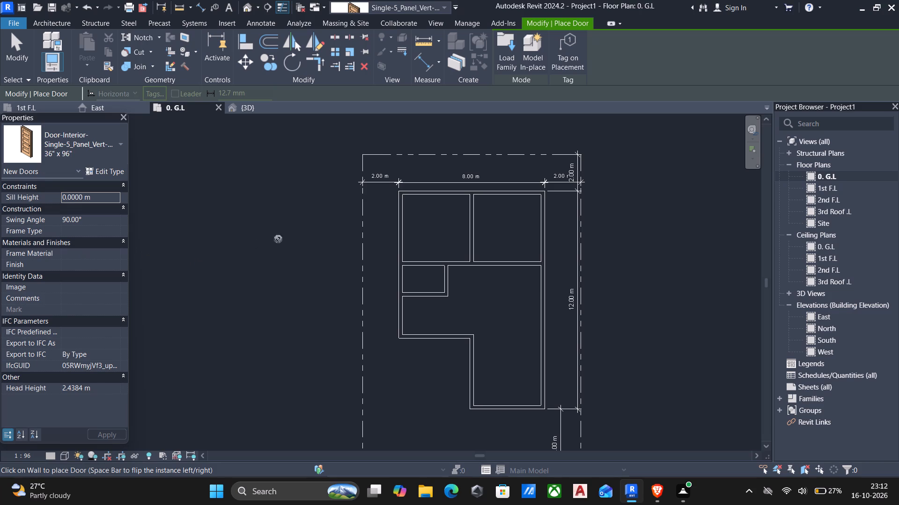
scroll(455, 266, up, 4)
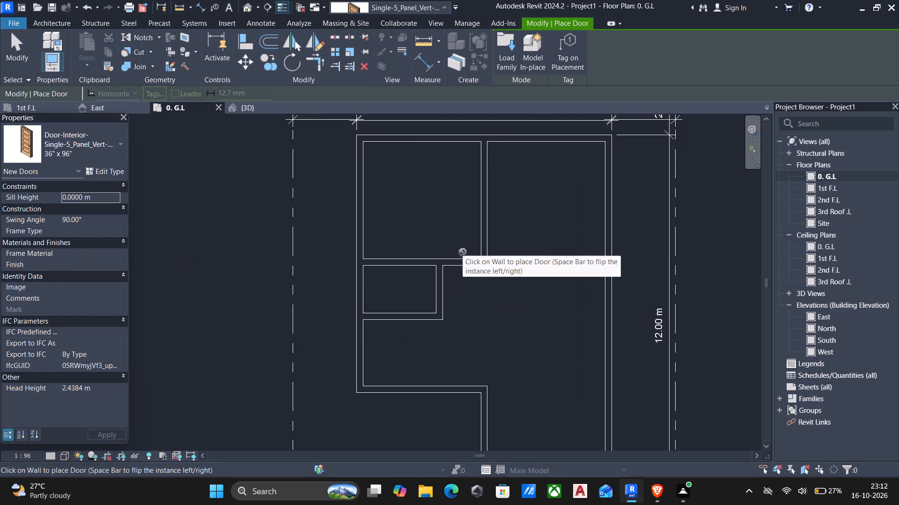
click(463, 256)
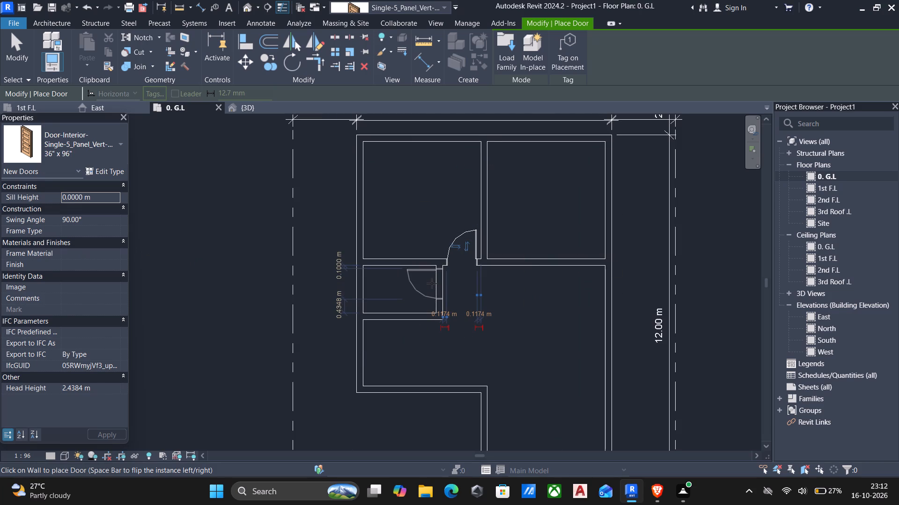
click(432, 283)
Place another five-panel door in the northeast room's north wall, about 0.10 m from the east wall, and finish door placement.
scroll(476, 260, down, 3)
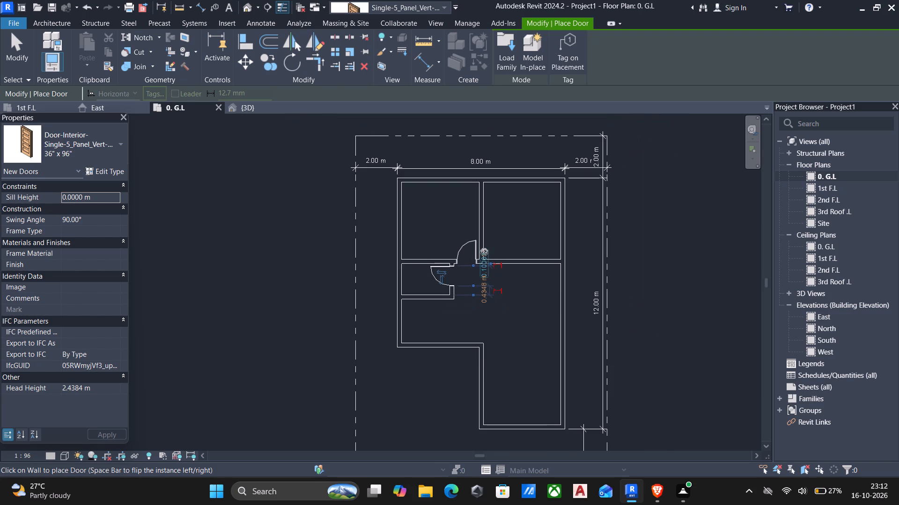
scroll(539, 268, down, 3)
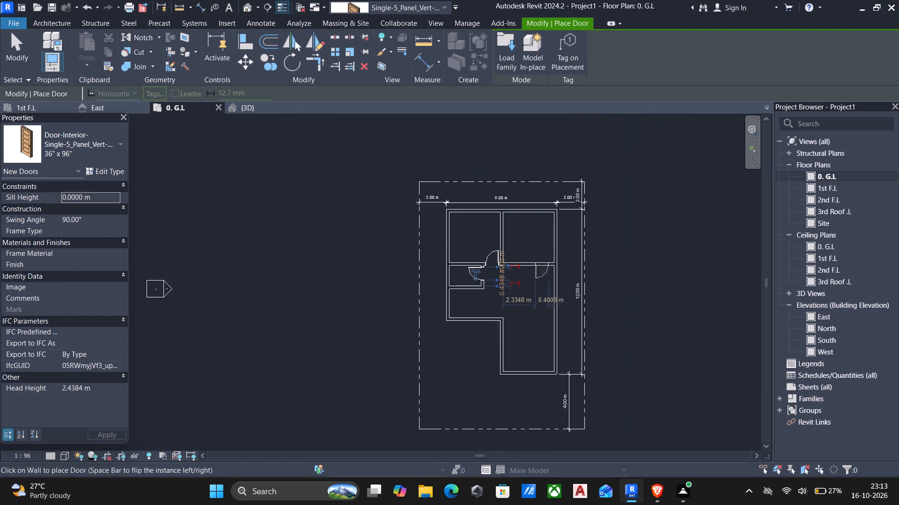
middle_drag(554, 265, 551, 353)
scroll(586, 292, up, 3)
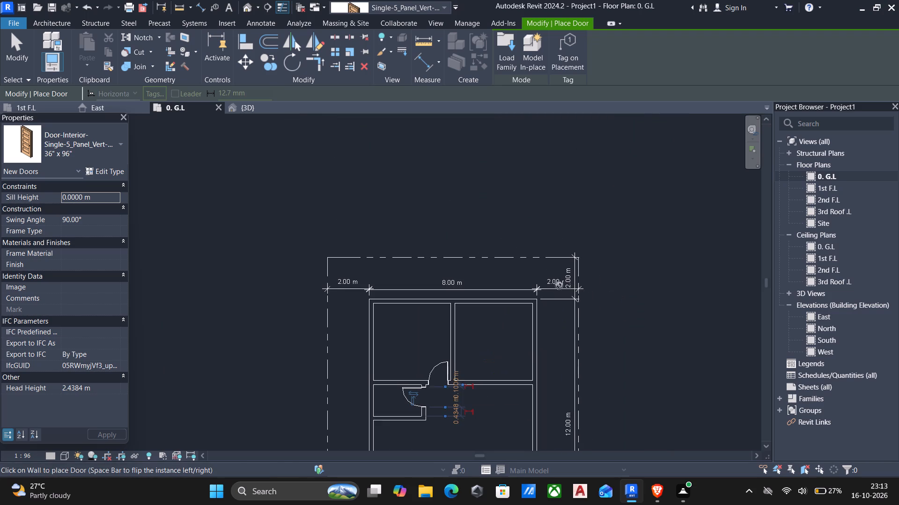
scroll(534, 299, up, 5)
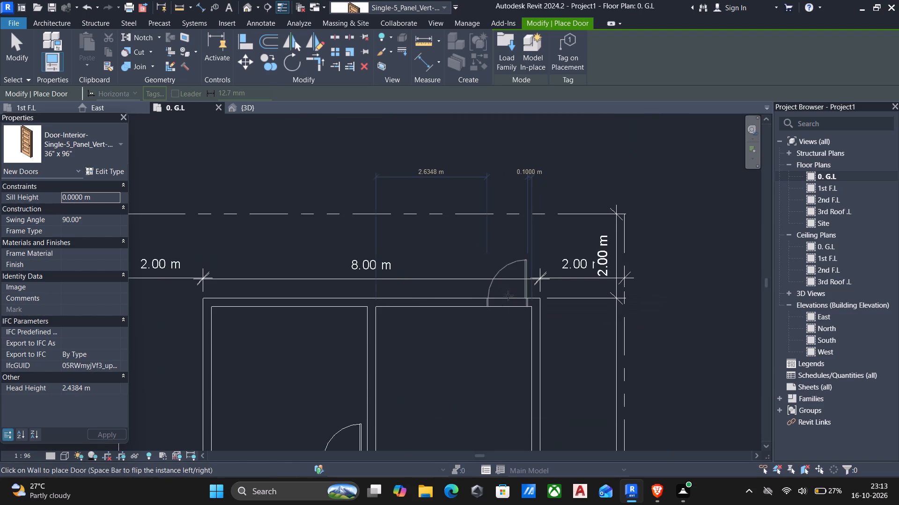
click(507, 296)
middle_drag(511, 325, 548, 274)
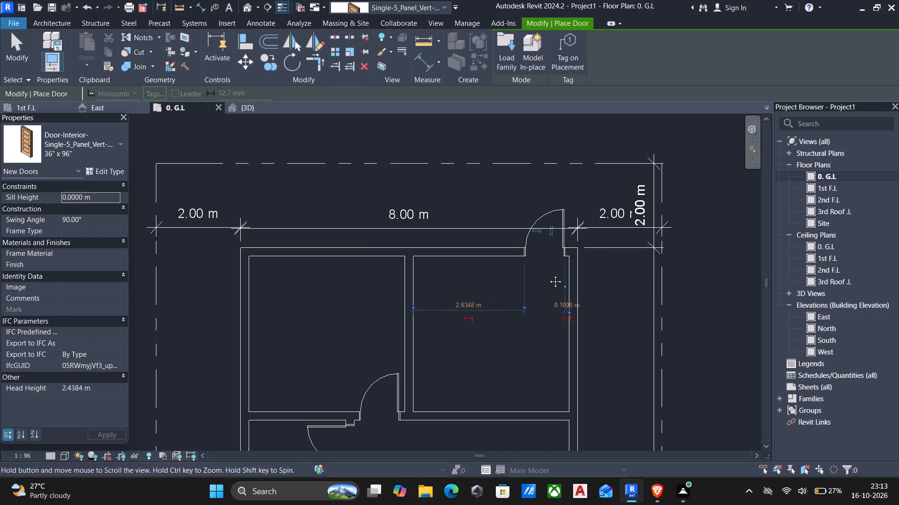
middle_drag(548, 274, 549, 274)
key(Escape)
middle_drag(492, 301, 534, 251)
key(Escape)
Set the distance from the northwest room's south-wall door to the partition wall to 0.05 m.
middle_drag(485, 309, 503, 267)
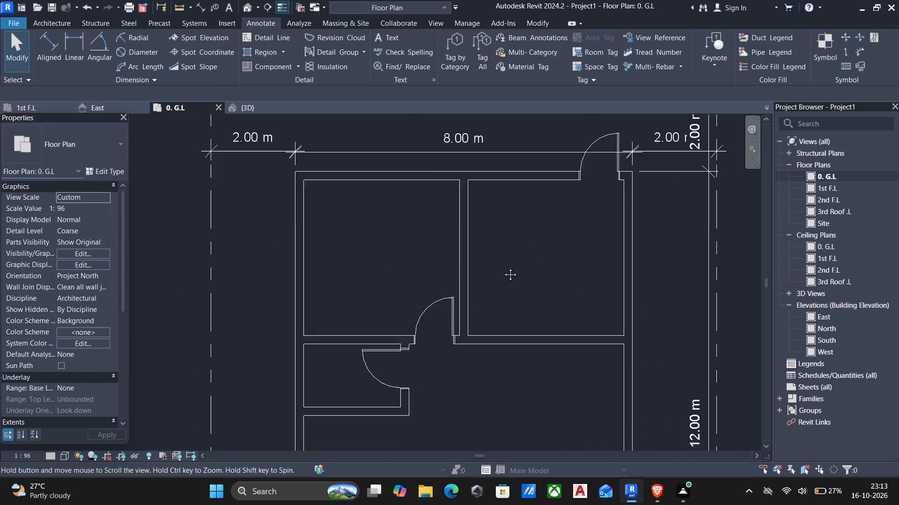
middle_drag(503, 267, 507, 260)
middle_drag(510, 270, 503, 300)
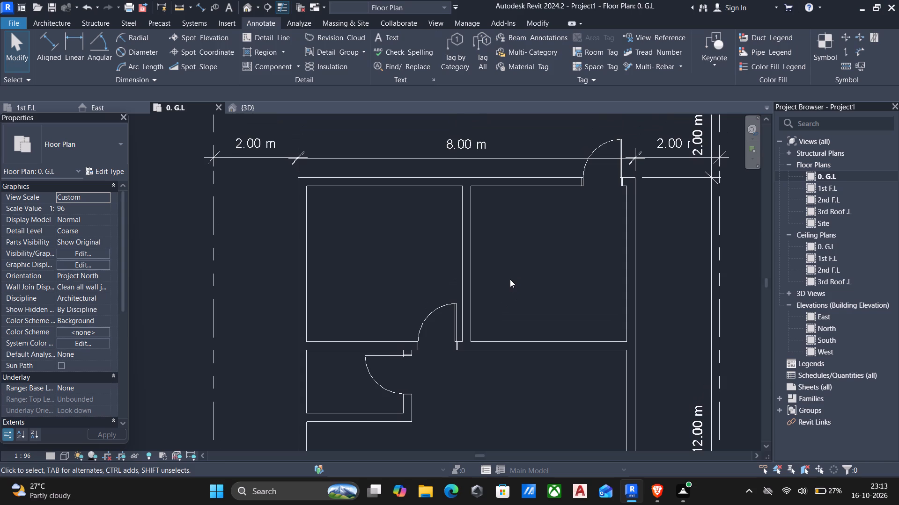
click(459, 309)
scroll(452, 401, up, 3)
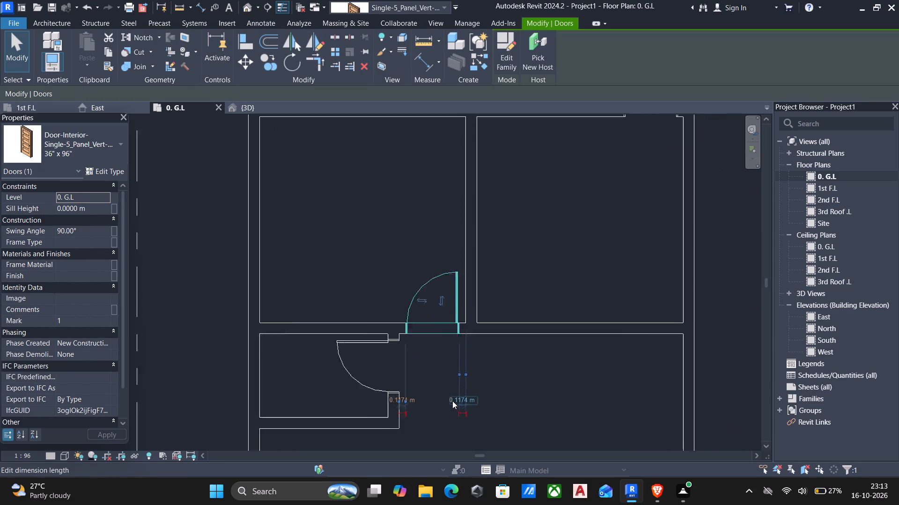
scroll(452, 401, up, 10)
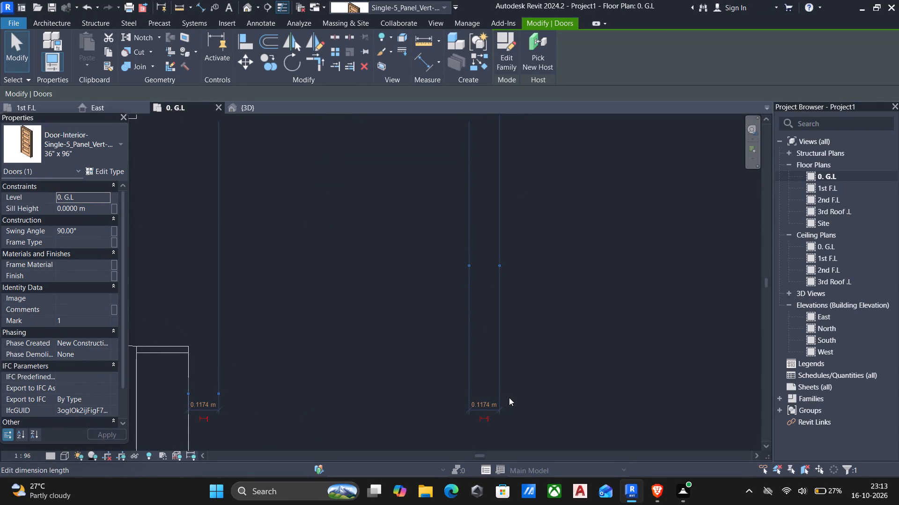
click(488, 402)
key(0)
key(period)
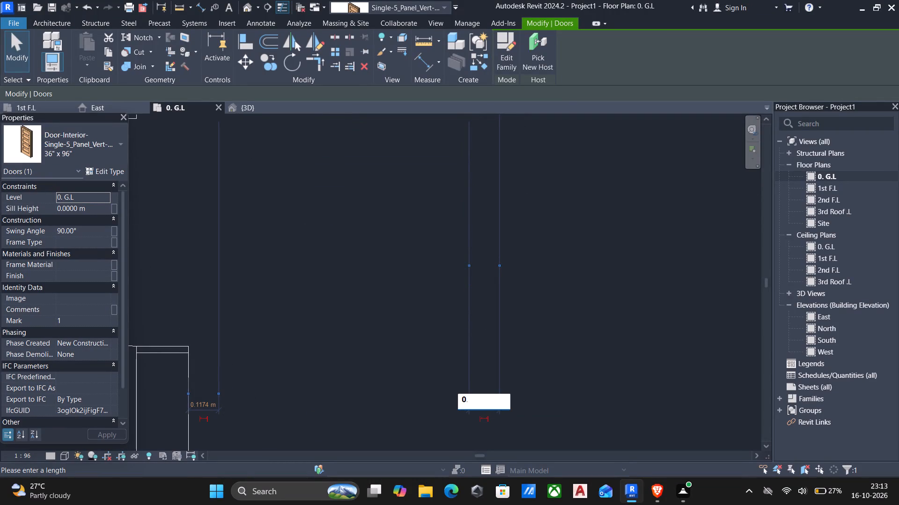
text(05)
key(Return)
Set the distance from the northeast room's north-wall door to the east wall to 0.05 m.
scroll(483, 390, down, 9)
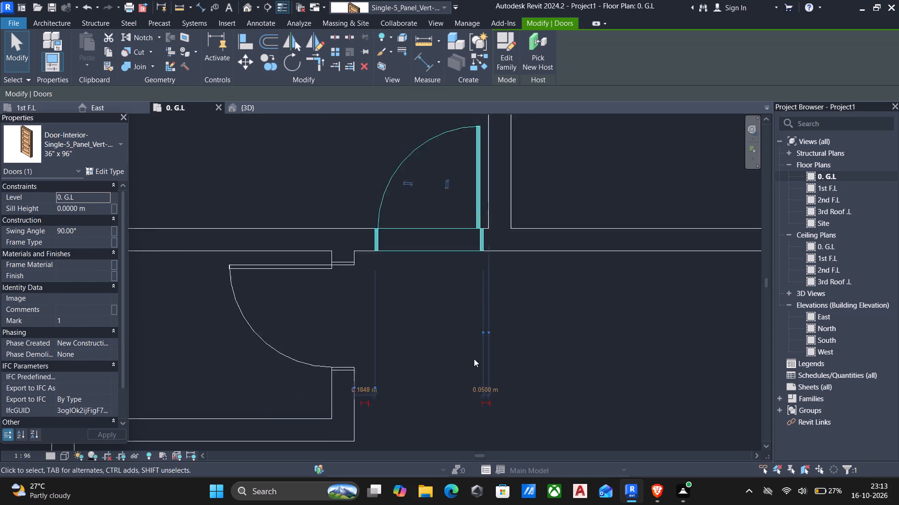
scroll(474, 359, down, 1)
middle_drag(548, 326, 479, 462)
click(653, 160)
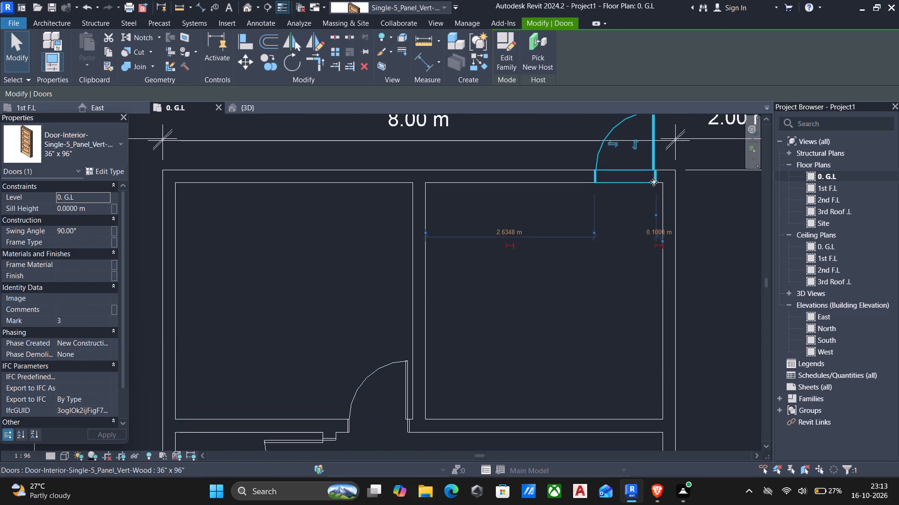
scroll(655, 234, up, 15)
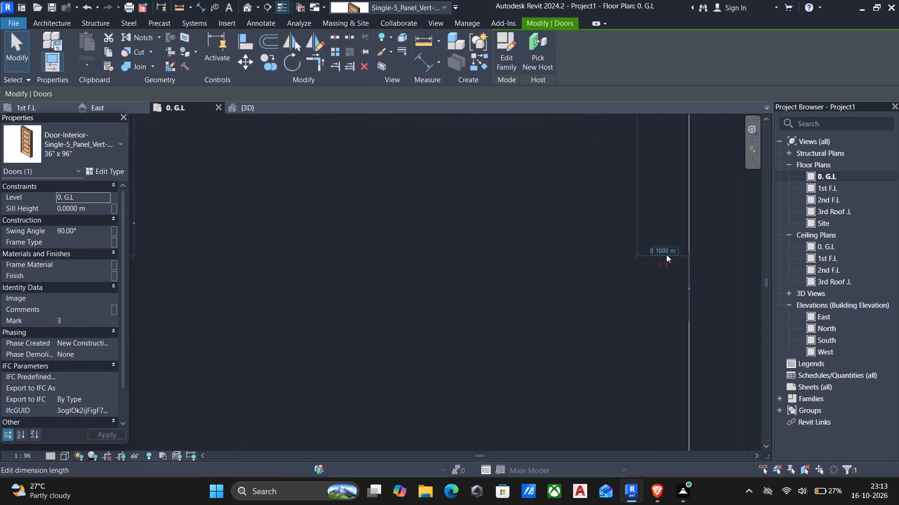
click(663, 250)
text(0.05)
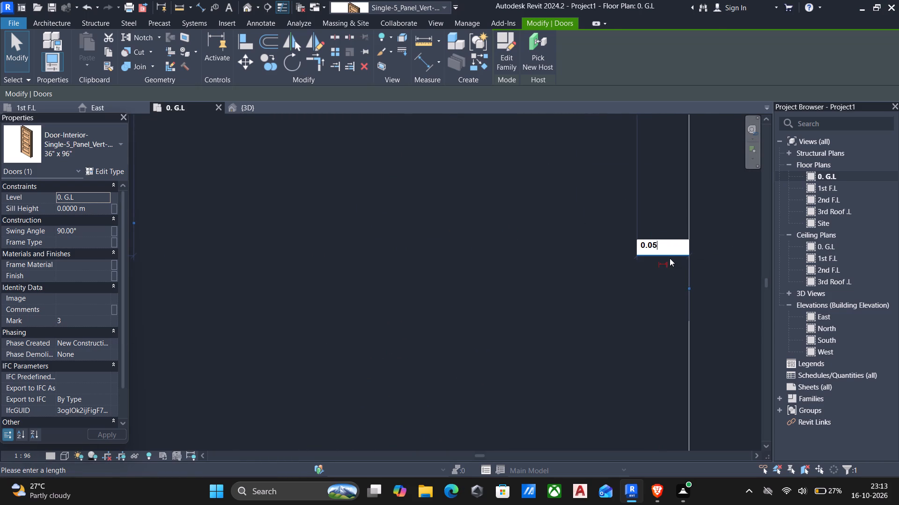
key(Return)
Duplicate the 36" x 96" five-panel door type of the northeast room's door under the name 650 x 2100.
scroll(661, 269, down, 7)
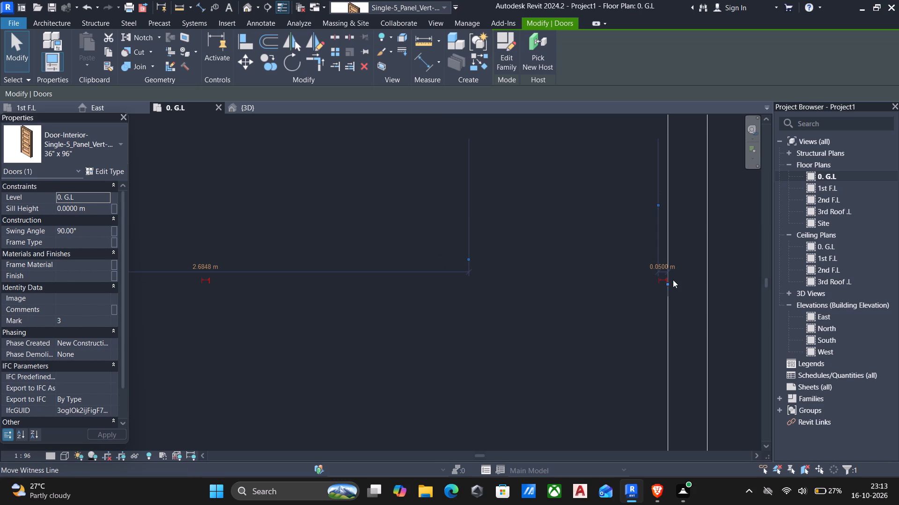
click(98, 170)
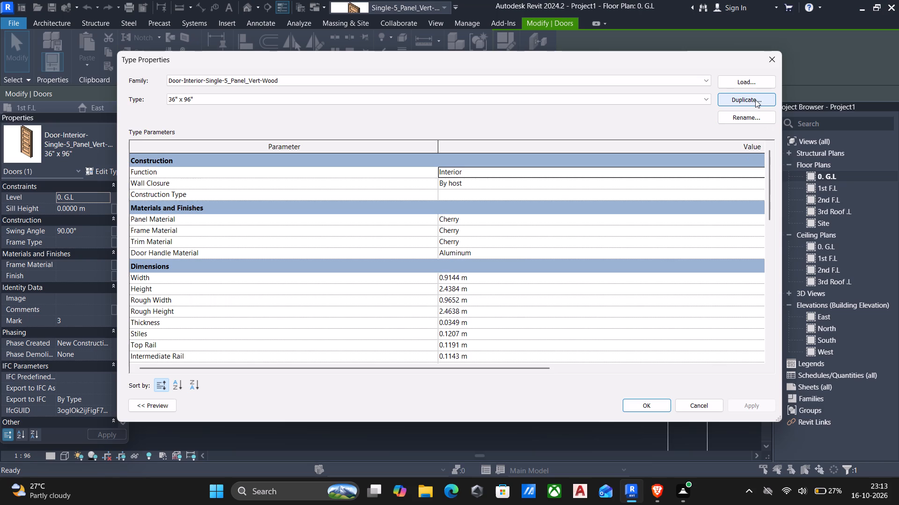
click(748, 96)
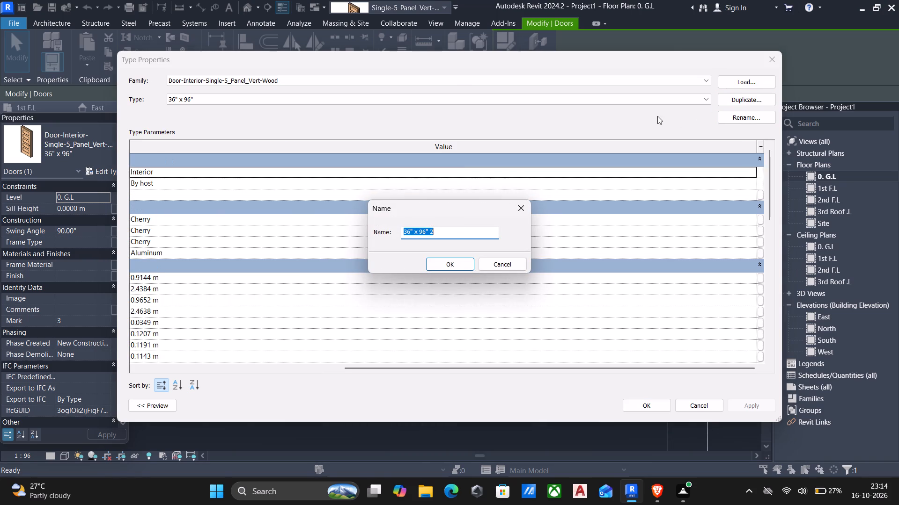
key(BackSpace)
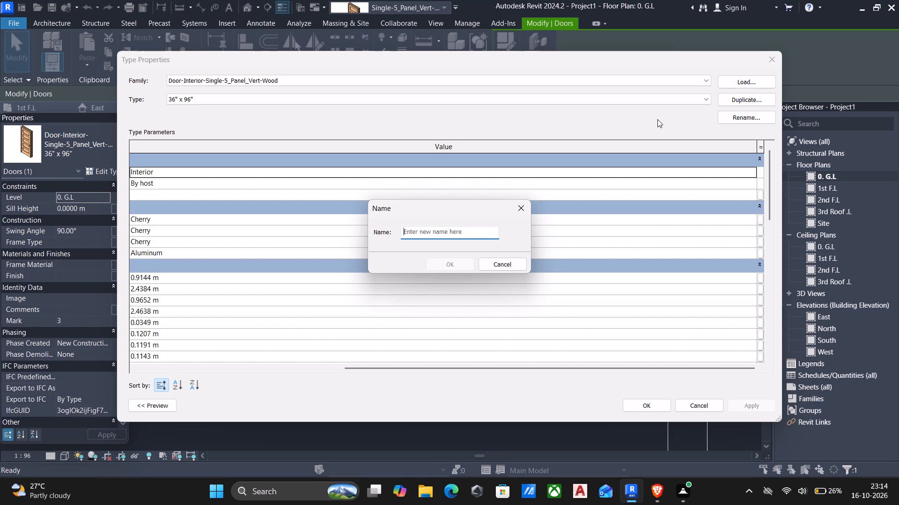
text(650 x)
key(space)
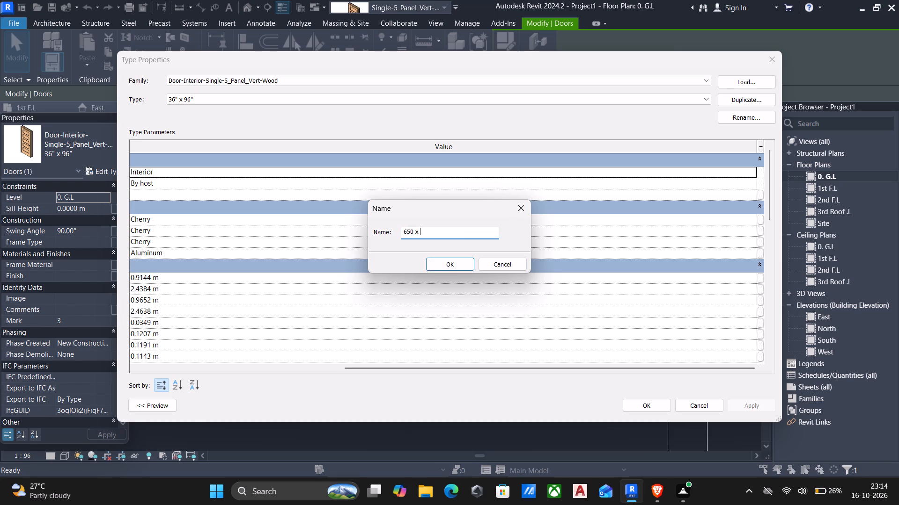
key(2)
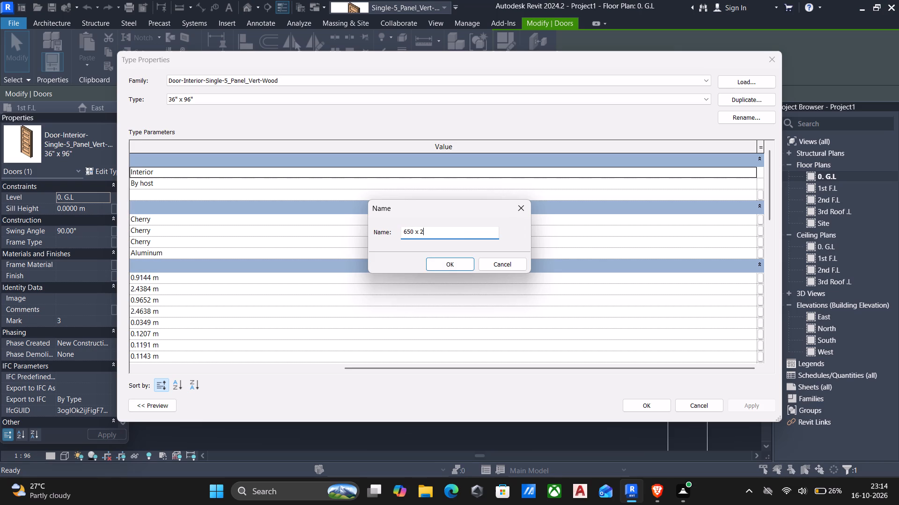
text(100)
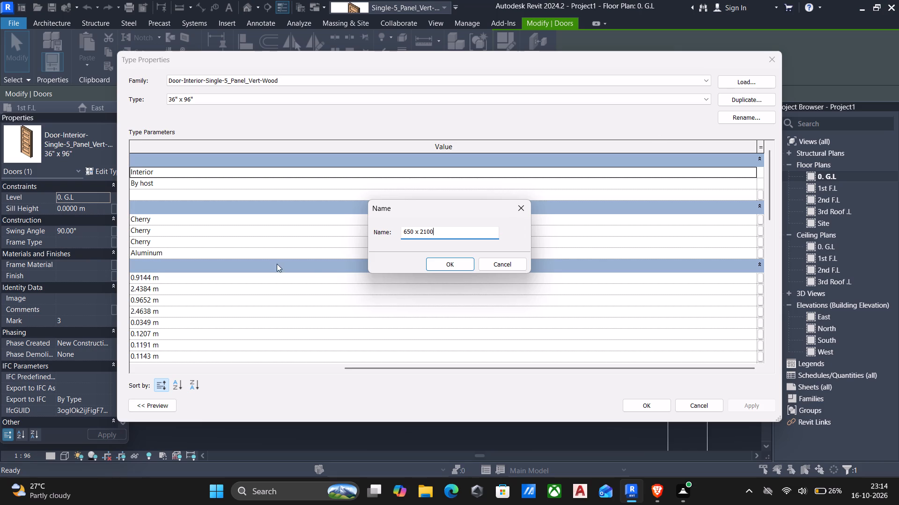
click(464, 267)
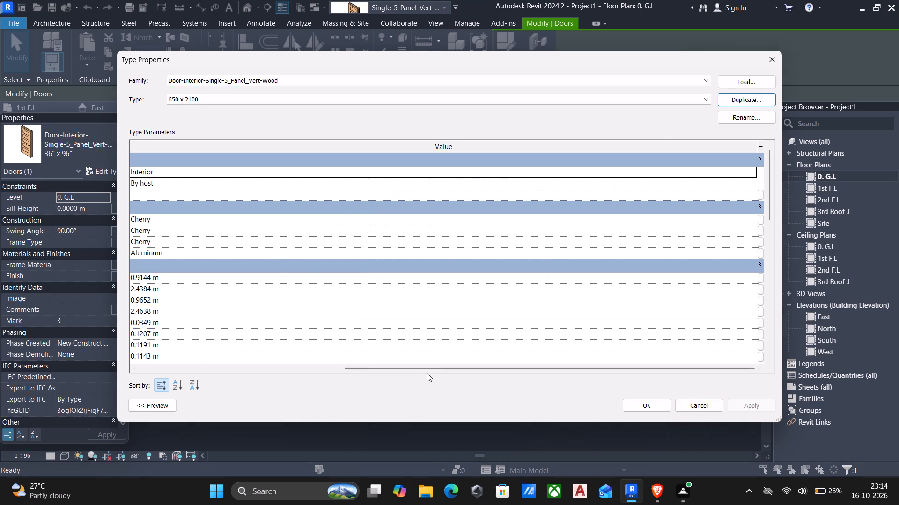
Set the new door type's width to 650 mm and height to 2100 mm, and apply the type changes.
drag(421, 365, 257, 348)
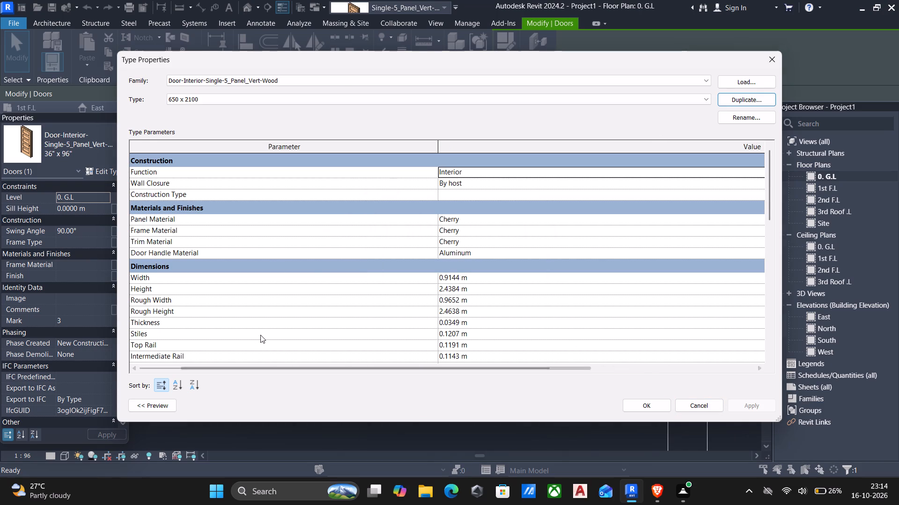
click(503, 276)
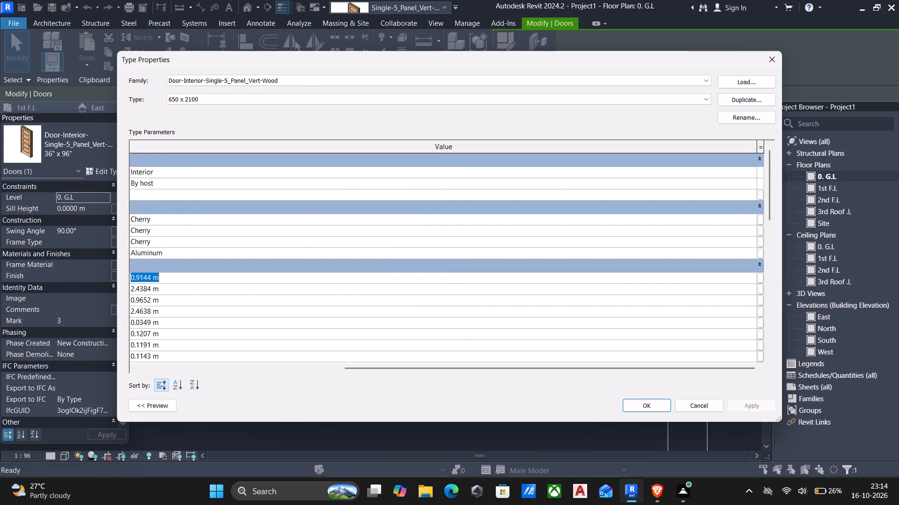
text(650mm)
key(Return)
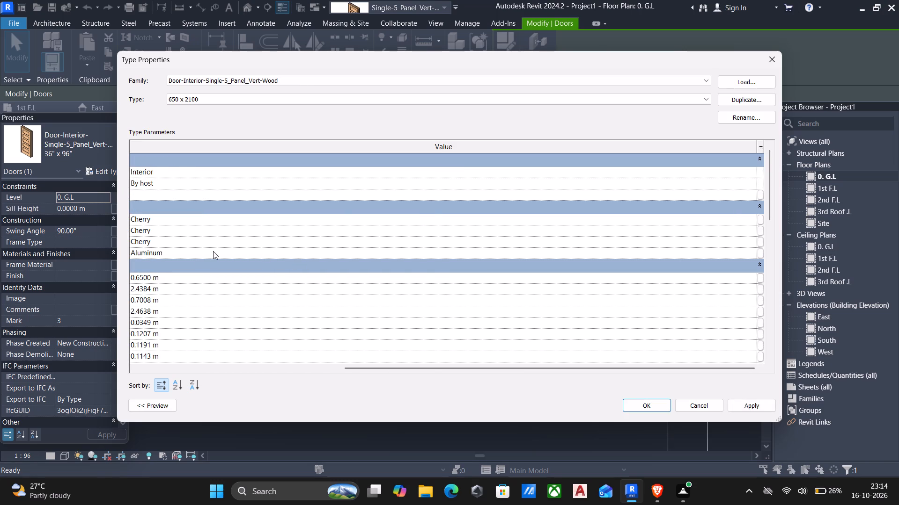
click(173, 289)
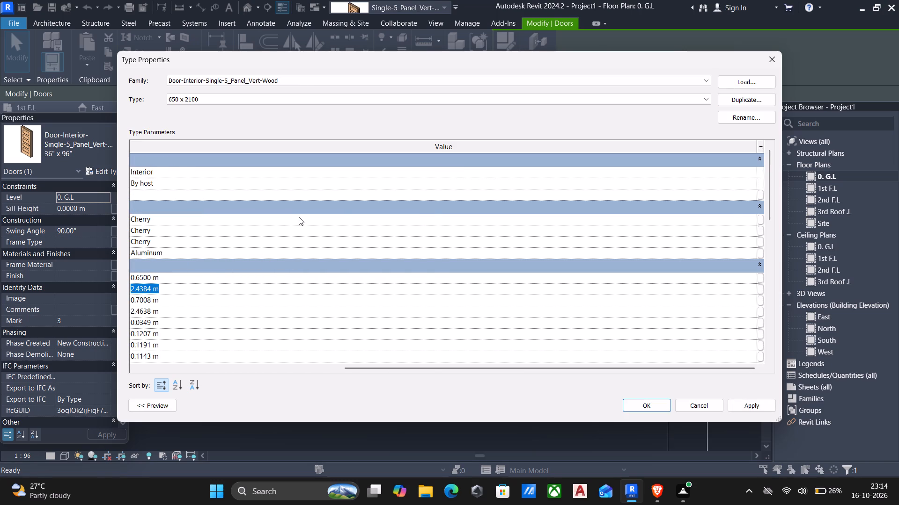
text(2100mm)
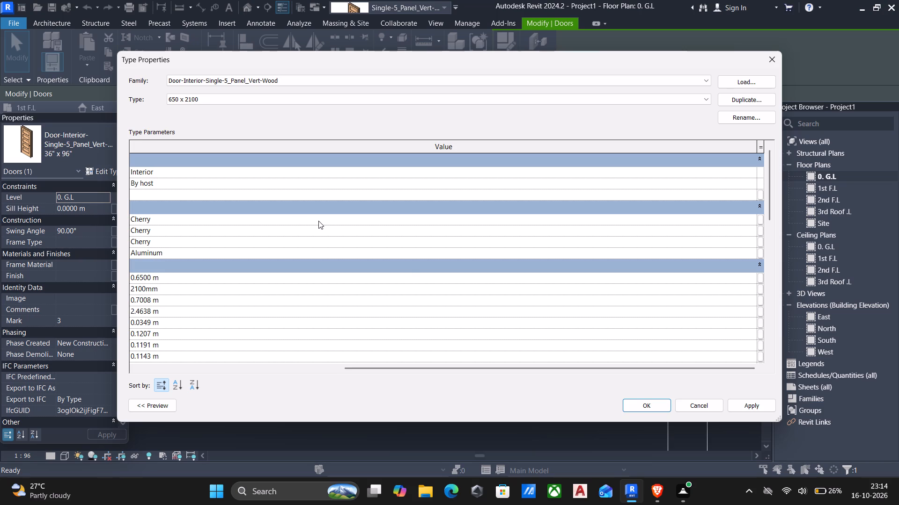
click(751, 406)
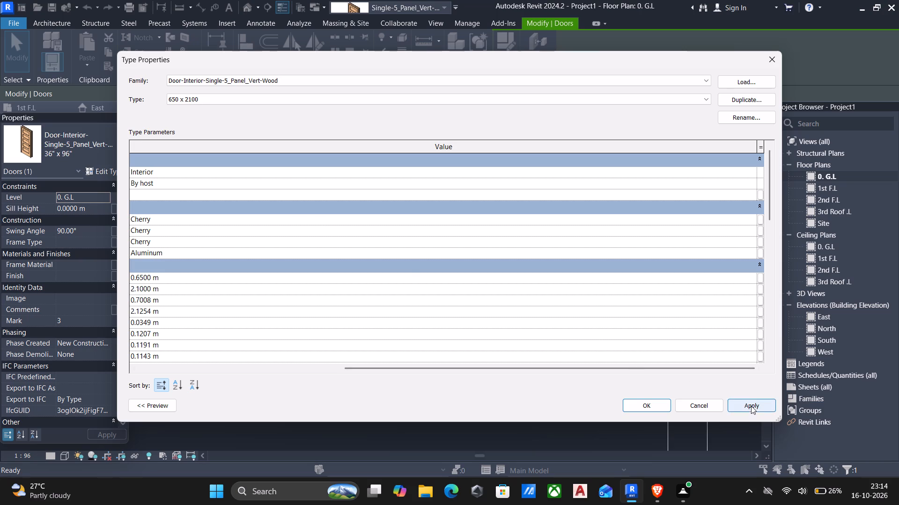
click(643, 402)
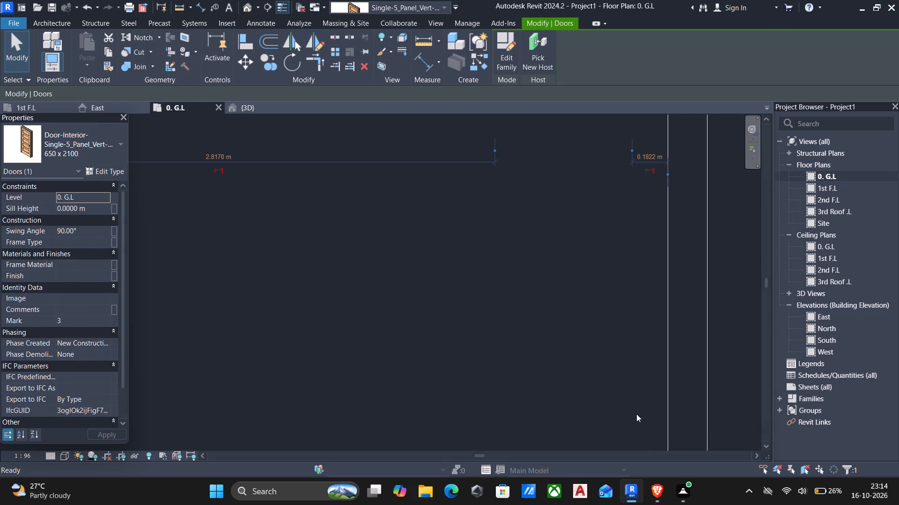
Change the door in the small room's east wall to the 650 x 2100 five-panel type.
middle_drag(634, 429, 647, 359)
scroll(607, 389, down, 4)
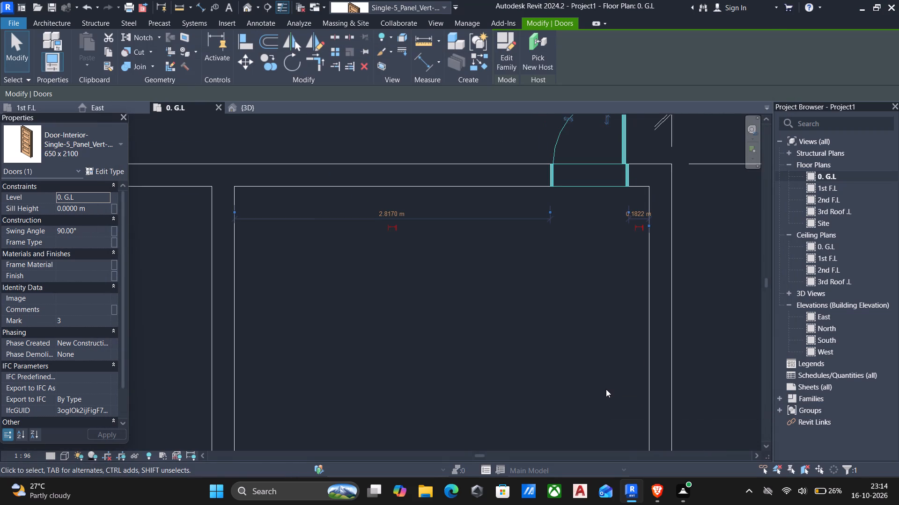
middle_drag(602, 382, 602, 371)
scroll(602, 370, down, 3)
middle_drag(603, 395, 604, 378)
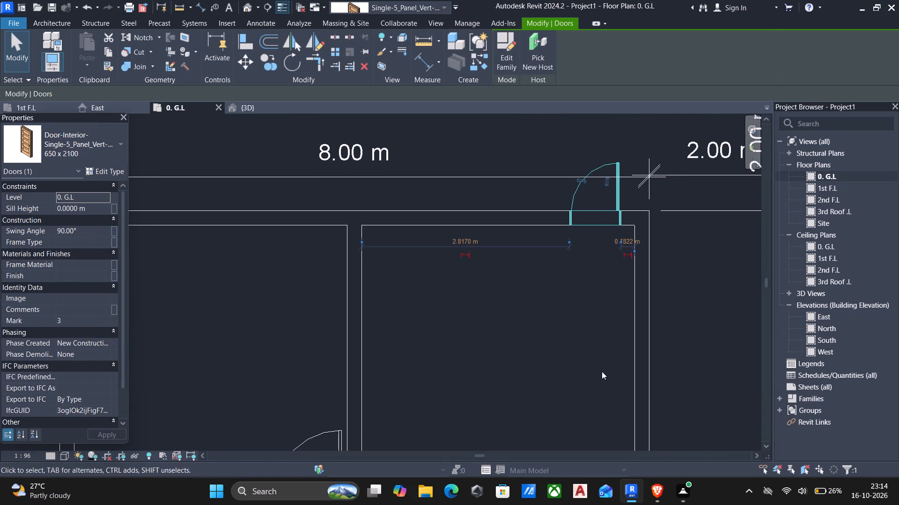
middle_drag(520, 347, 531, 310)
scroll(531, 309, down, 3)
middle_drag(378, 376, 381, 374)
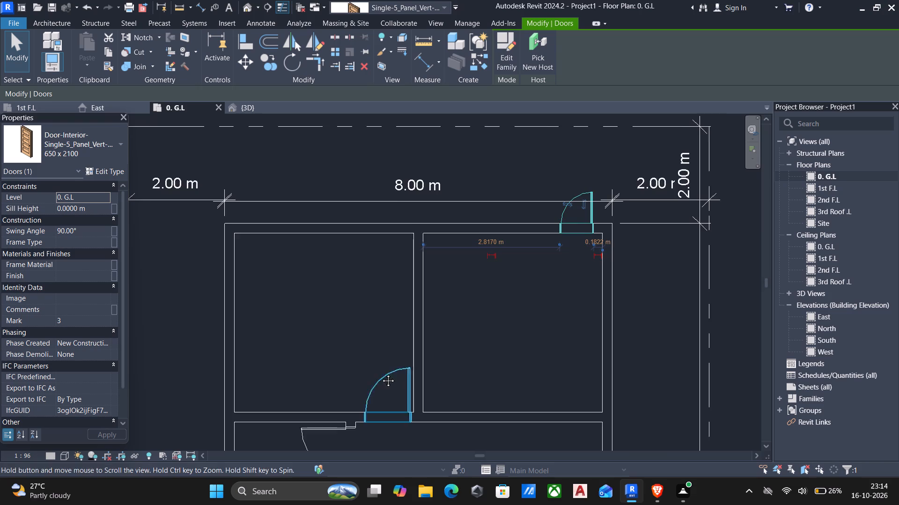
middle_drag(381, 374, 433, 281)
click(370, 361)
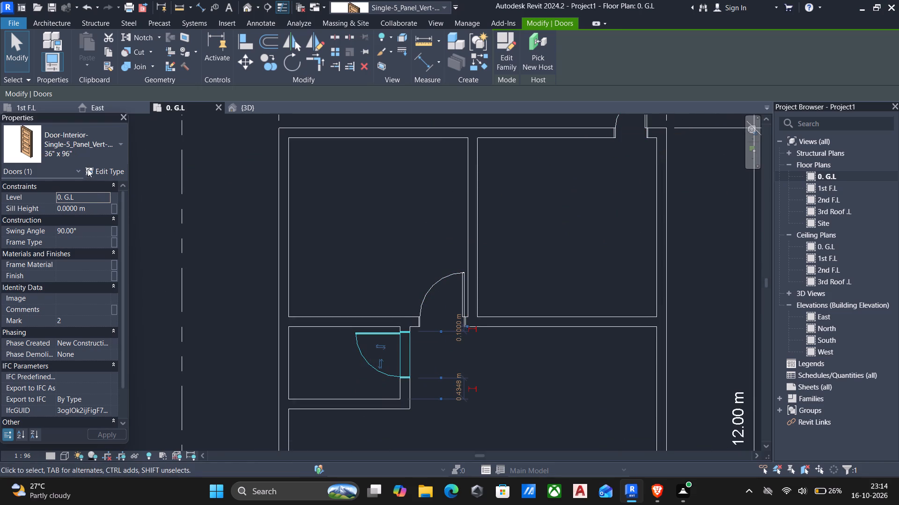
click(88, 159)
scroll(72, 231, up, 4)
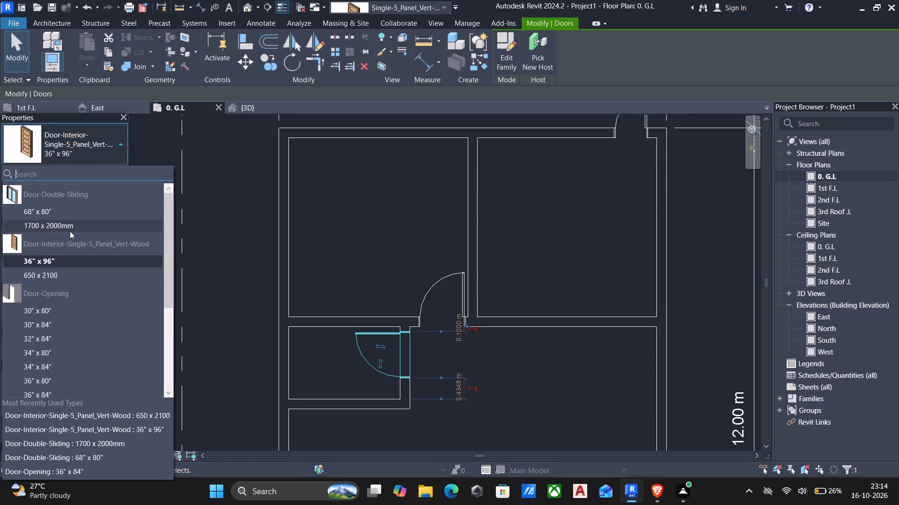
click(54, 274)
middle_drag(310, 305, 335, 288)
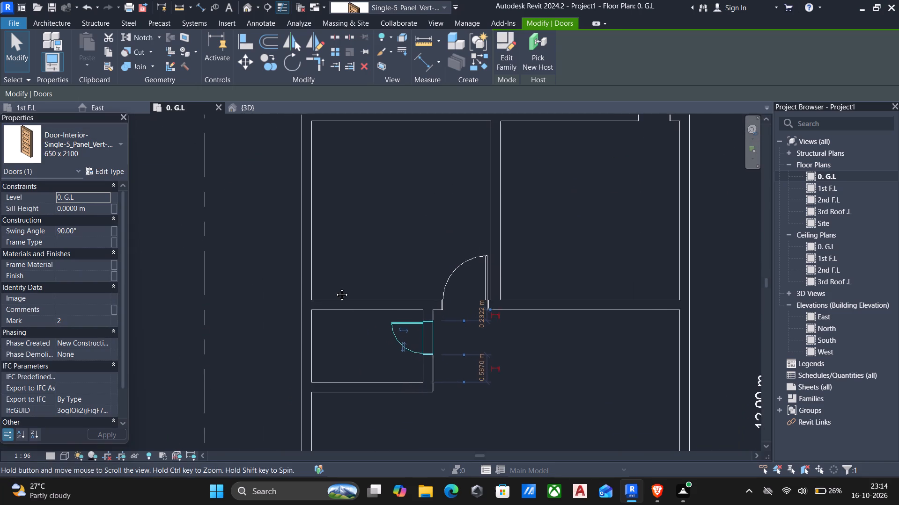
middle_drag(335, 288, 334, 288)
key(Escape)
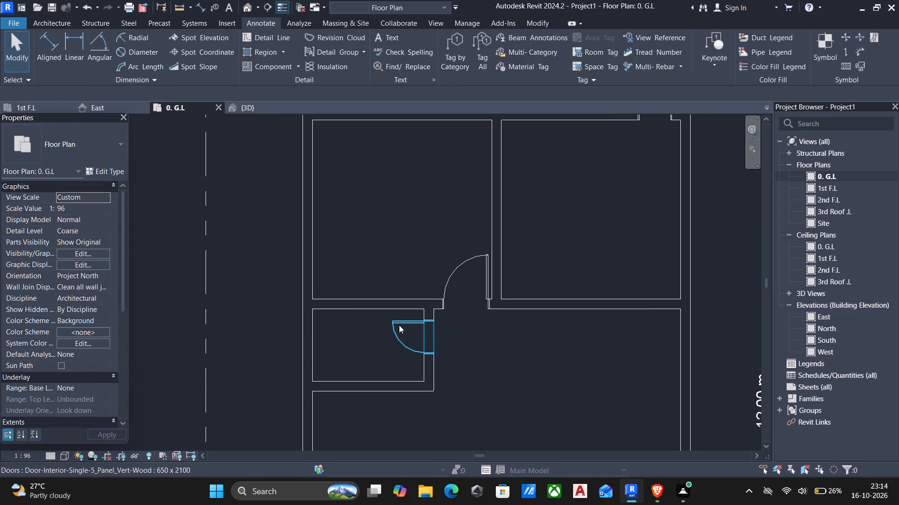
Set the distance from the small room's door to the wall on its north side to 0.05 m.
click(399, 325)
scroll(493, 336, up, 4)
scroll(485, 284, up, 5)
scroll(457, 320, up, 5)
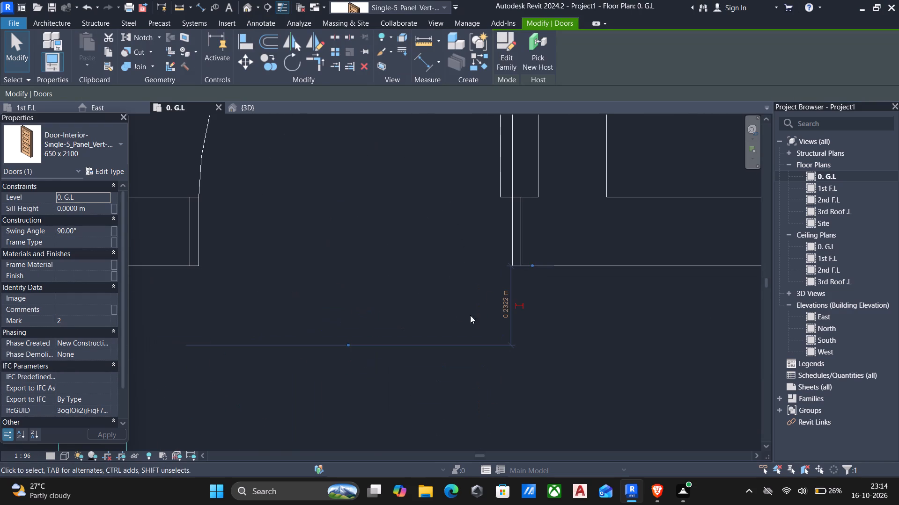
click(505, 307)
text(0.05)
key(Return)
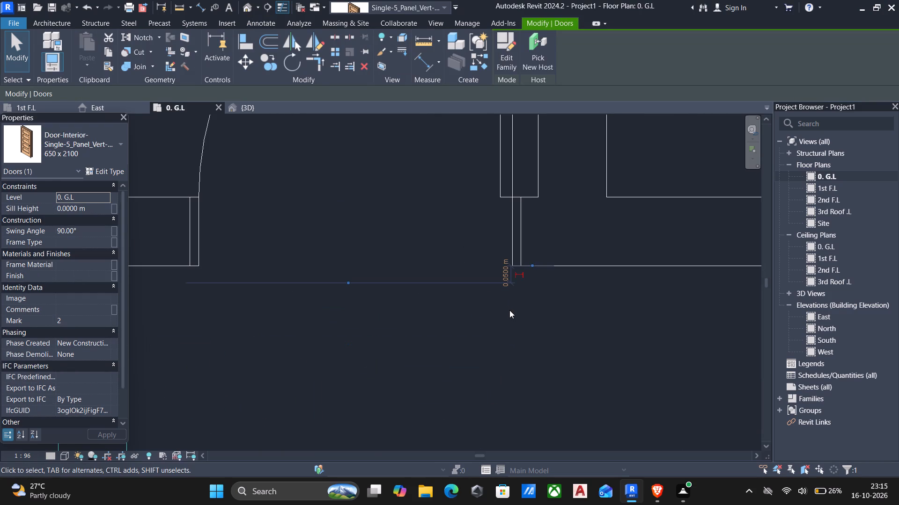
scroll(438, 317, down, 5)
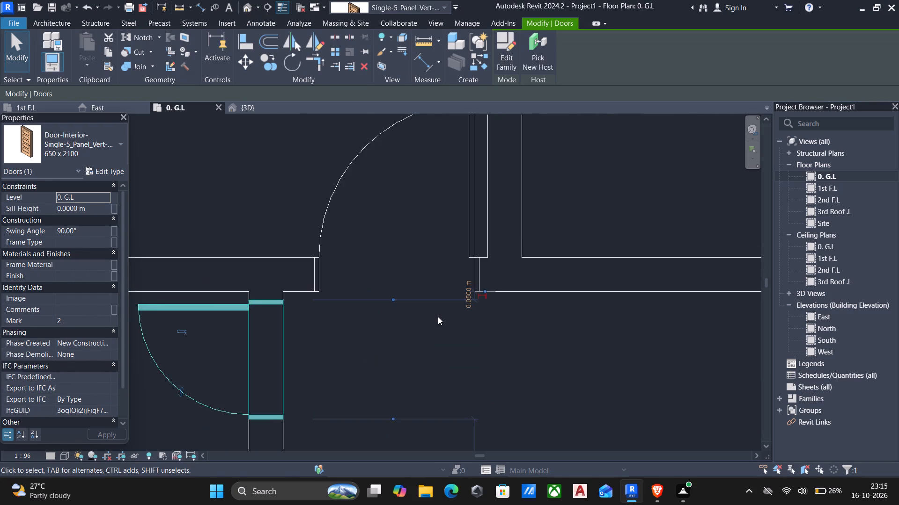
middle_drag(442, 317, 551, 268)
key(Escape)
scroll(536, 252, down, 4)
middle_drag(534, 251, 523, 260)
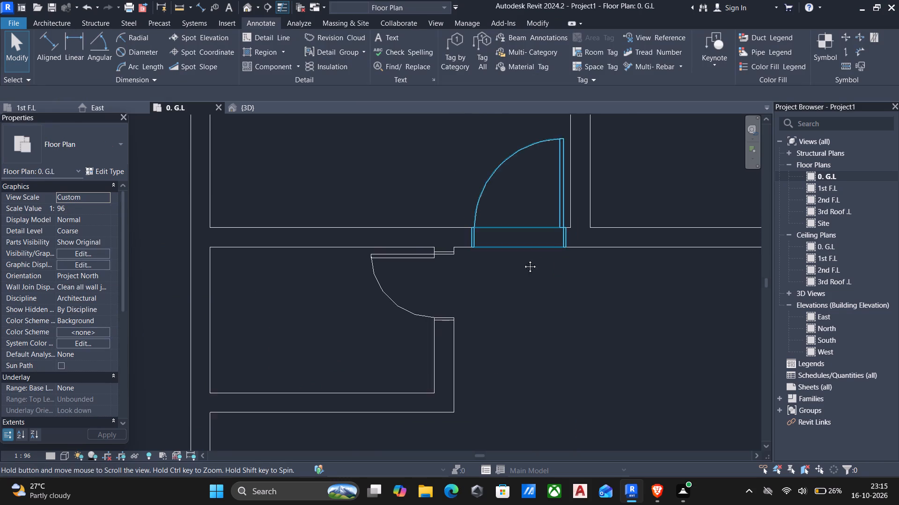
Set the height of the 36" x 96" five-panel door type to 2100 mm and apply the type changes.
middle_drag(523, 260, 374, 276)
scroll(374, 276, down, 5)
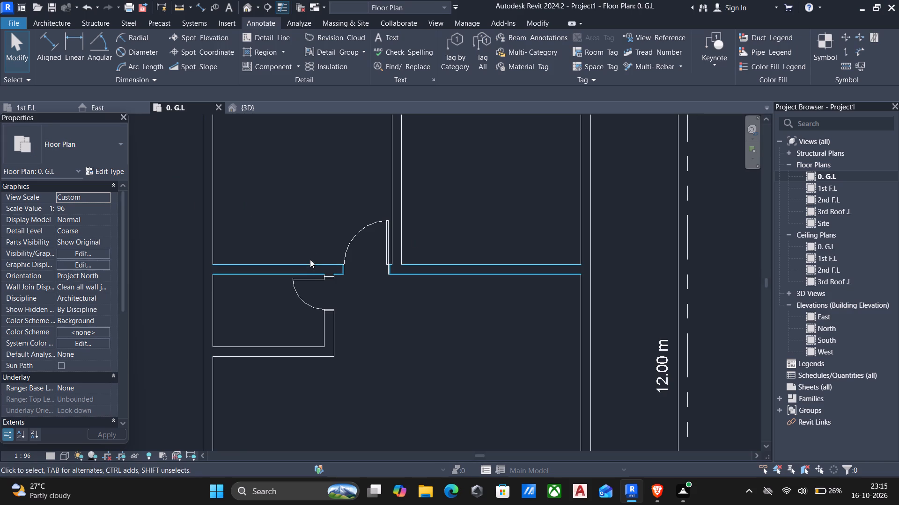
click(341, 249)
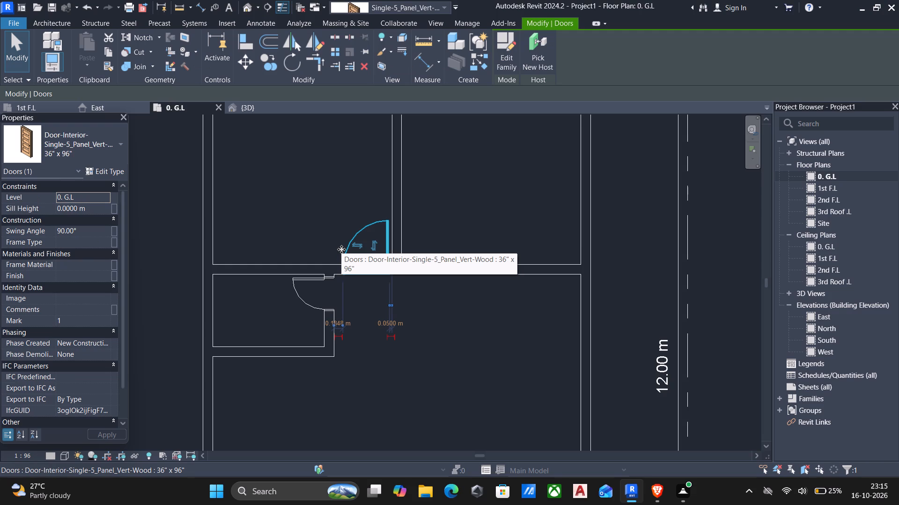
click(103, 173)
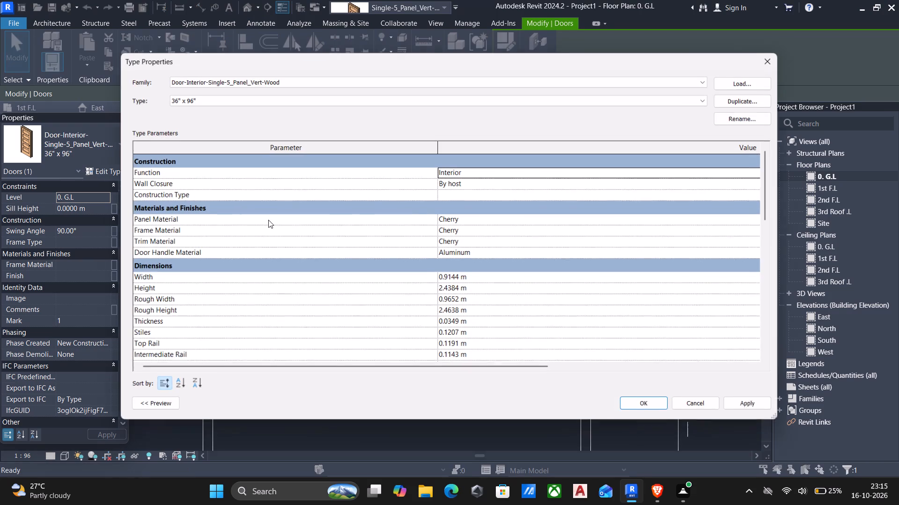
scroll(501, 294, down, 1)
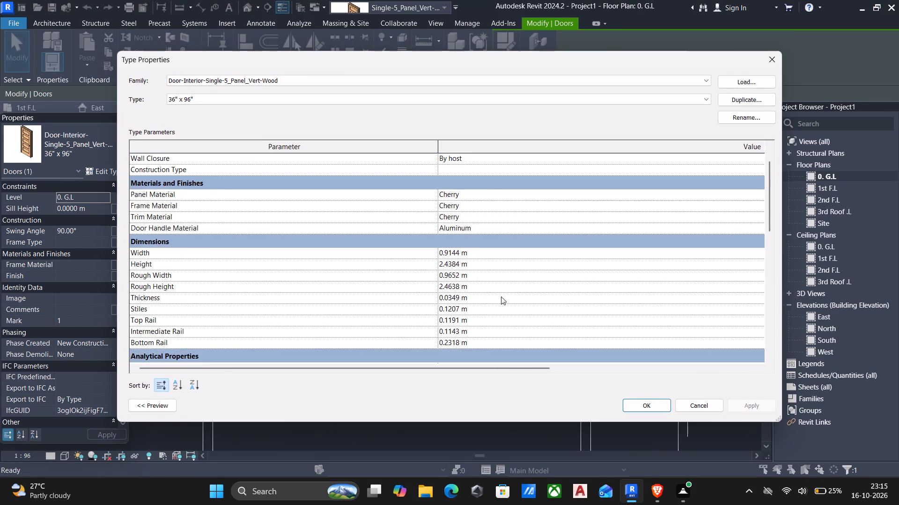
scroll(501, 296, down, 1)
click(489, 245)
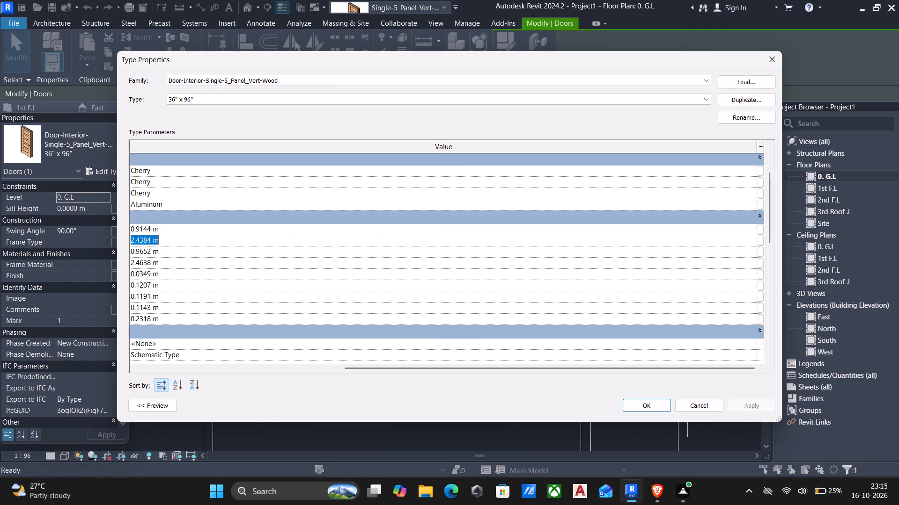
text(2100)
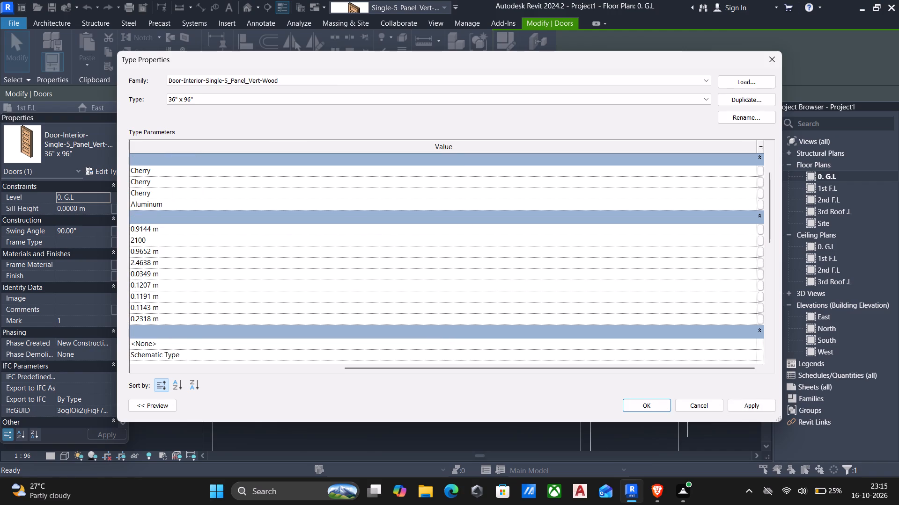
key(Return)
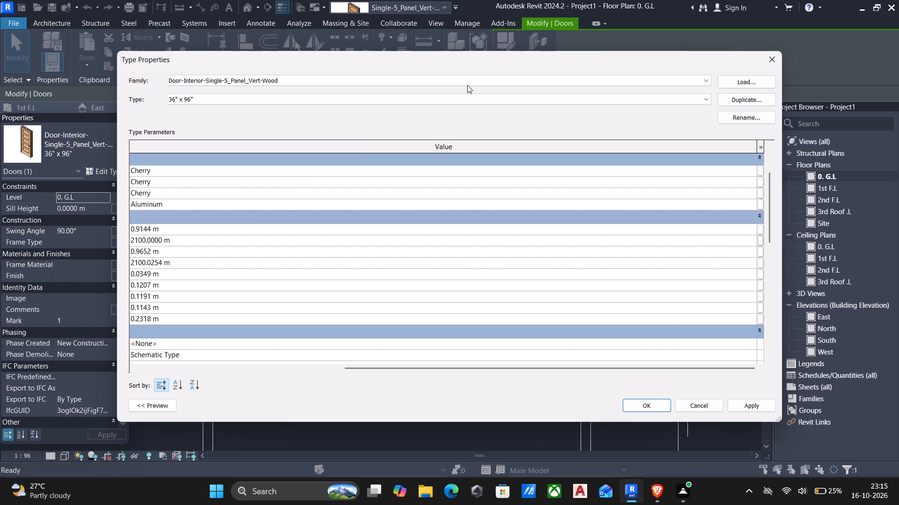
click(203, 245)
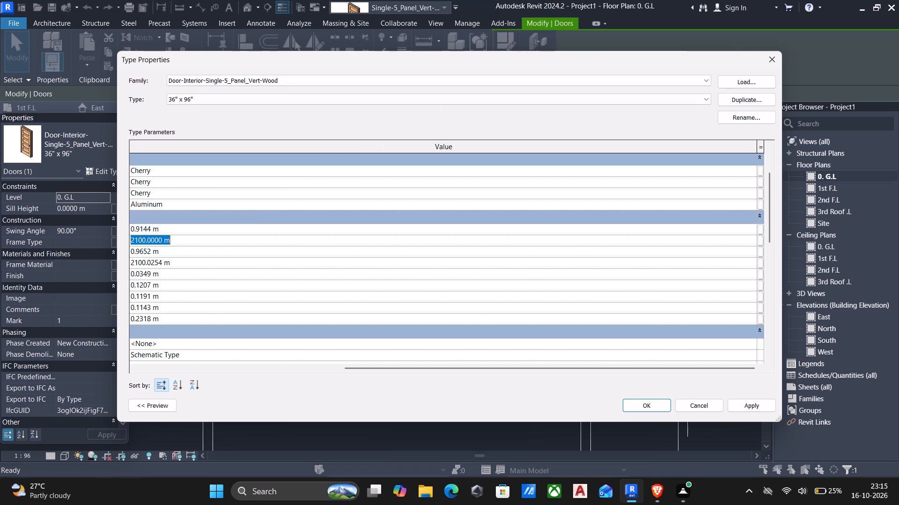
key(2)
text(100)
key(m)
key(m)
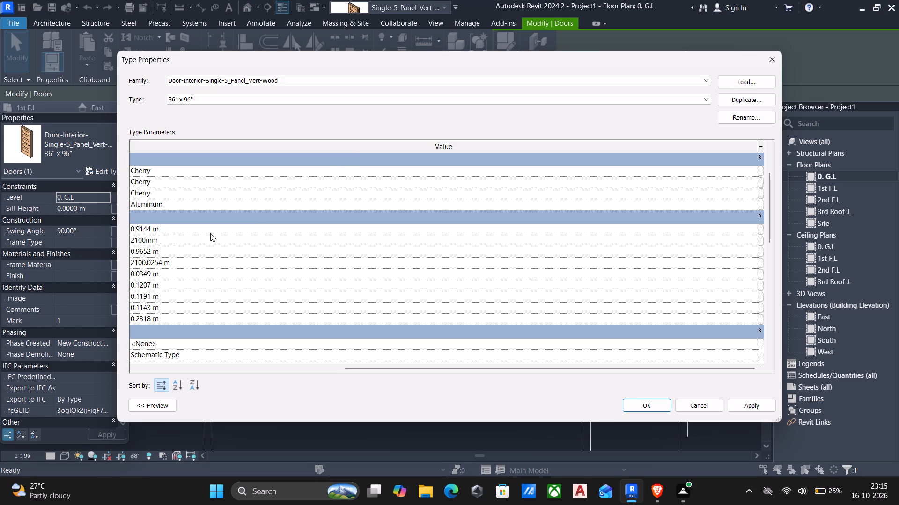
key(Return)
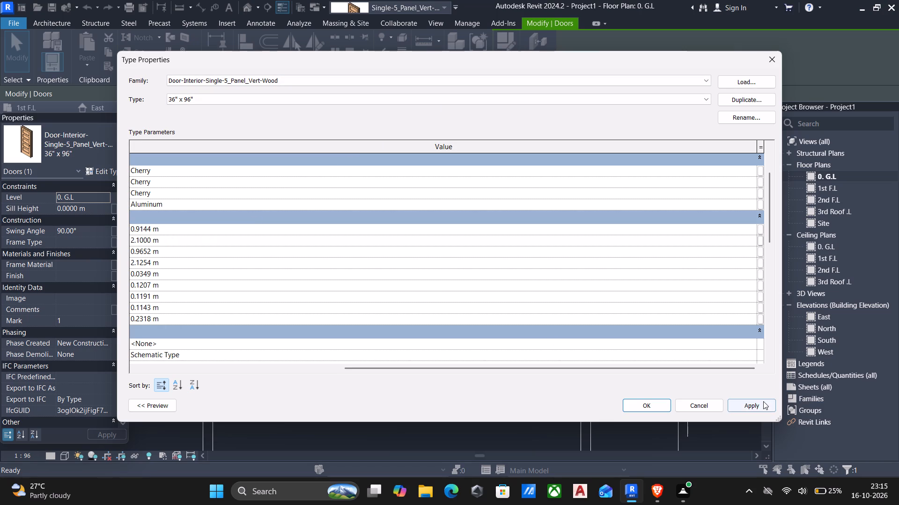
click(763, 401)
click(634, 401)
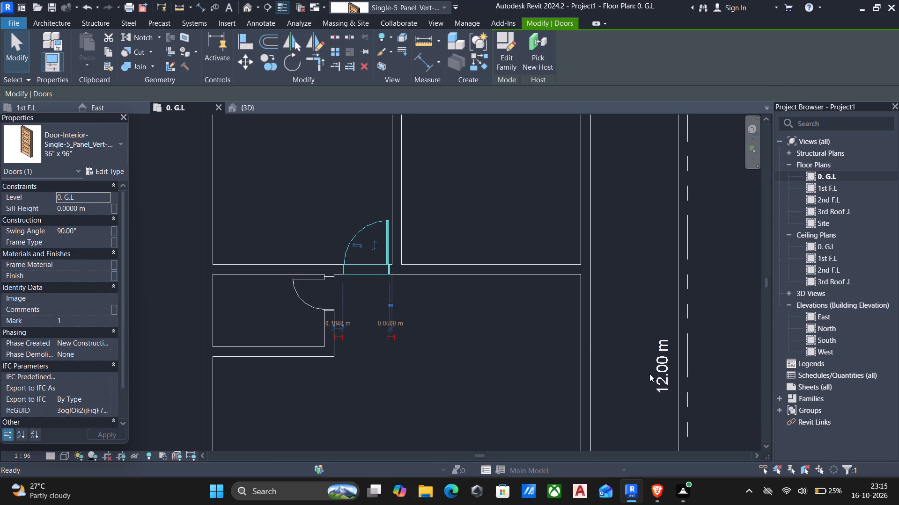
Change the 36" x 96" door in the room north of the small room to the Door-Double-Sliding 68" x 80" type.
scroll(685, 410, down, 2)
middle_drag(501, 329, 495, 240)
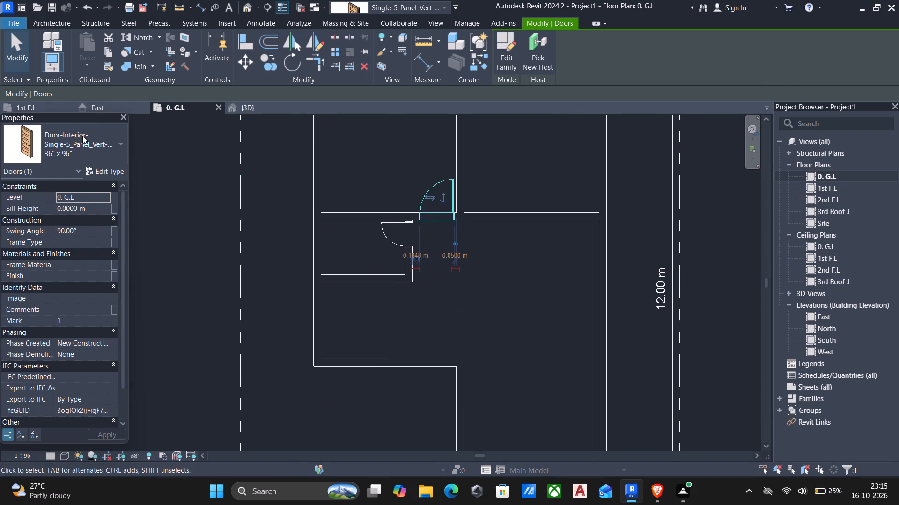
click(82, 136)
scroll(43, 238, up, 5)
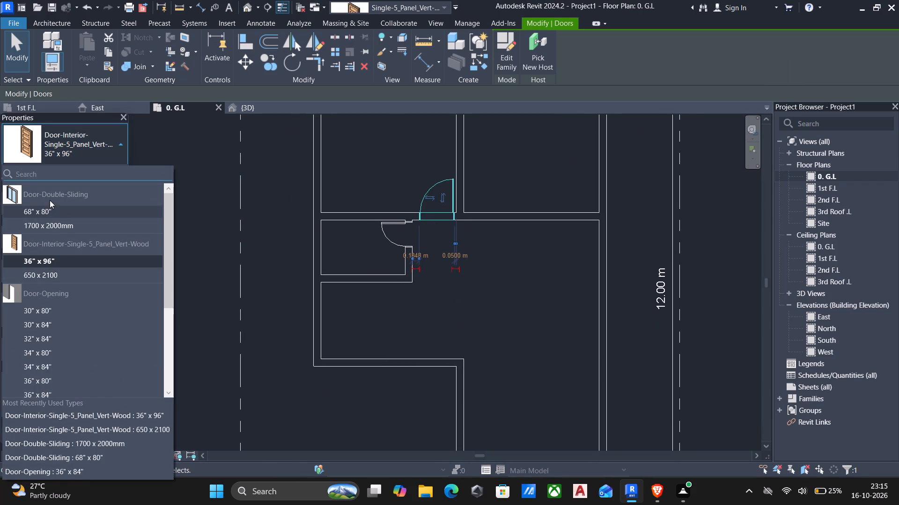
click(49, 211)
Place a Door-Double-Sliding 68" x 80" door in the southernmost wall, about 0.9864 m from the inner wall face on each side.
middle_drag(268, 318, 276, 281)
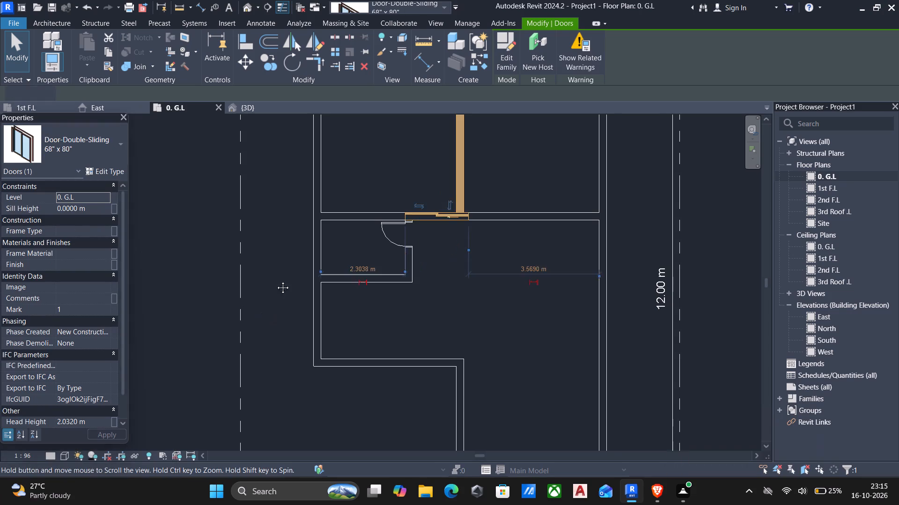
middle_drag(276, 281, 276, 240)
scroll(276, 239, down, 2)
click(480, 385)
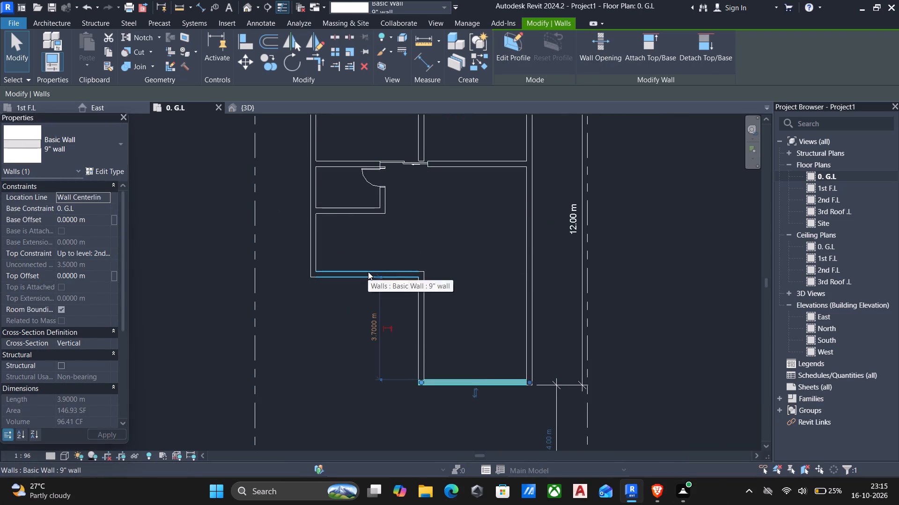
key(Escape)
text(dr)
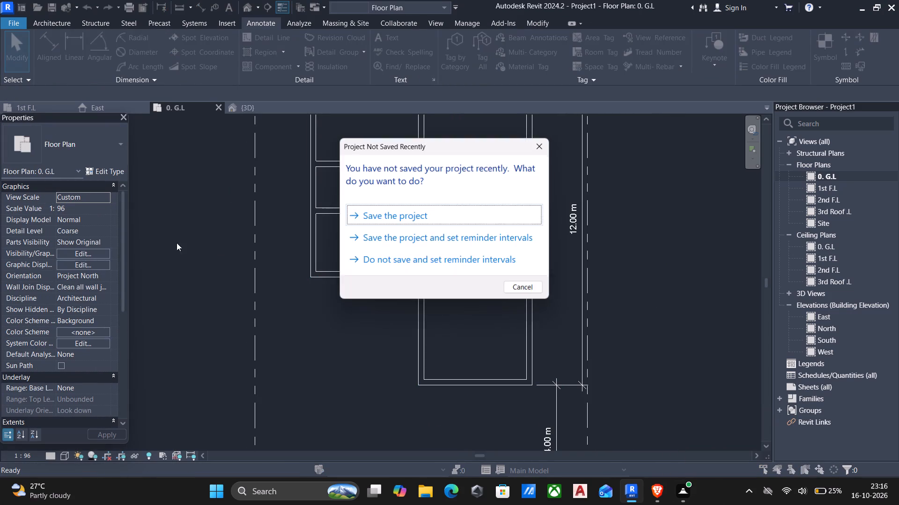
click(538, 147)
click(87, 148)
scroll(66, 224, up, 5)
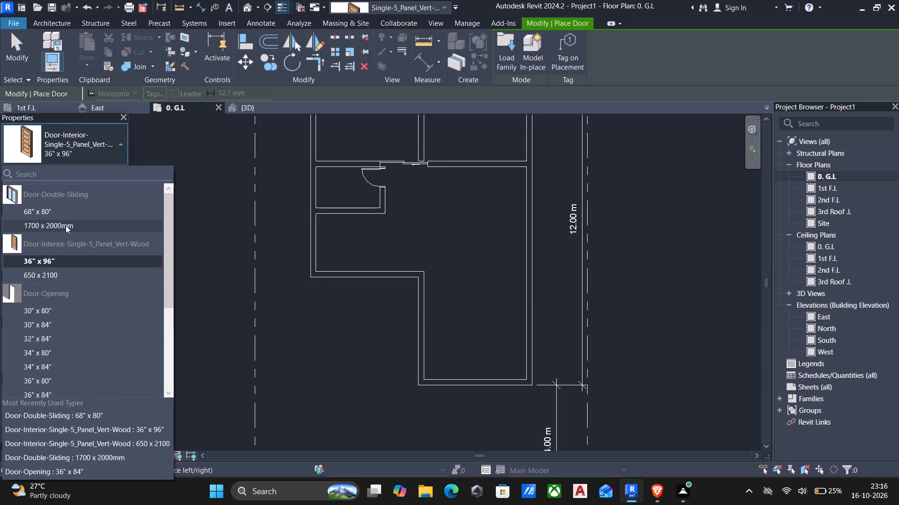
click(49, 213)
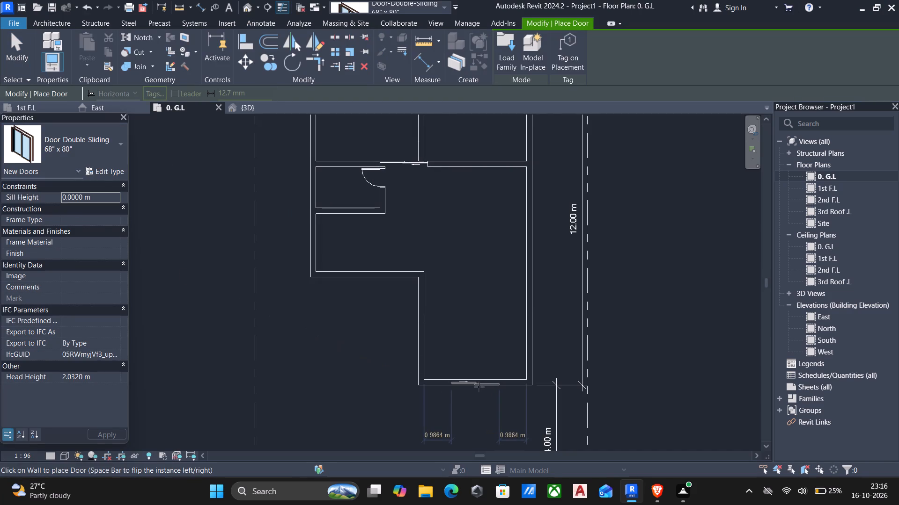
click(479, 387)
key(Escape)
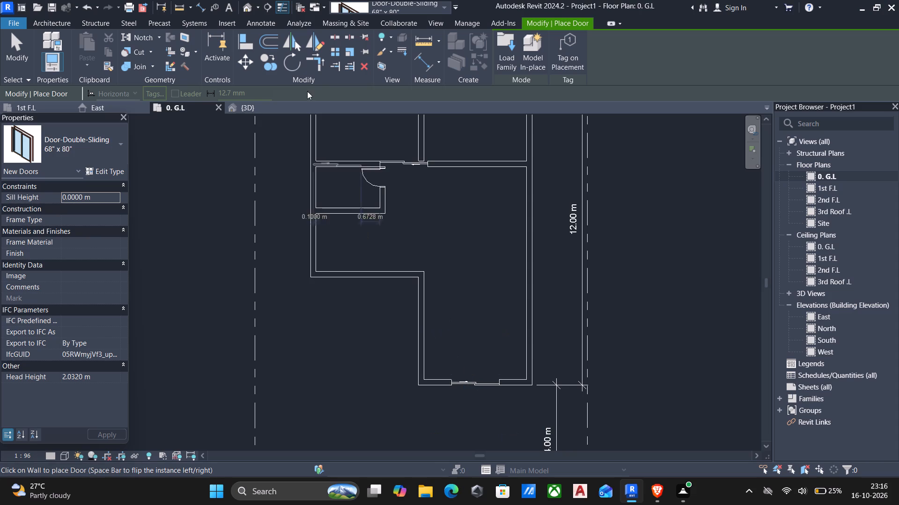
Examine the placed doors in the 3D view and return to the 0. G.L floor plan.
click(243, 8)
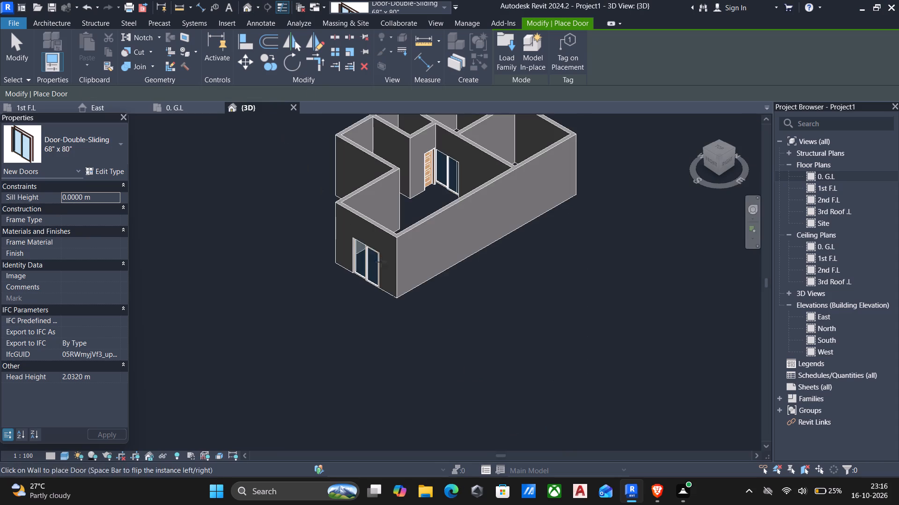
scroll(378, 287, up, 4)
key(Escape)
scroll(376, 283, down, 3)
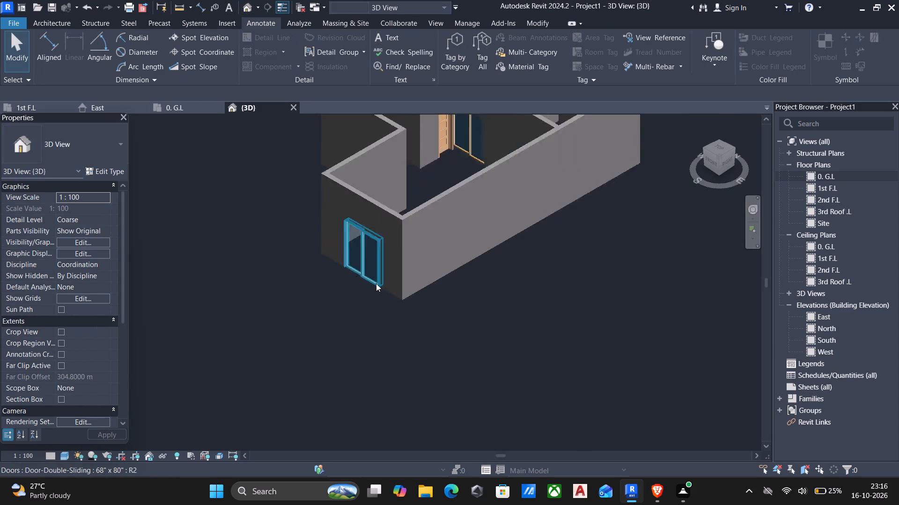
scroll(376, 283, down, 3)
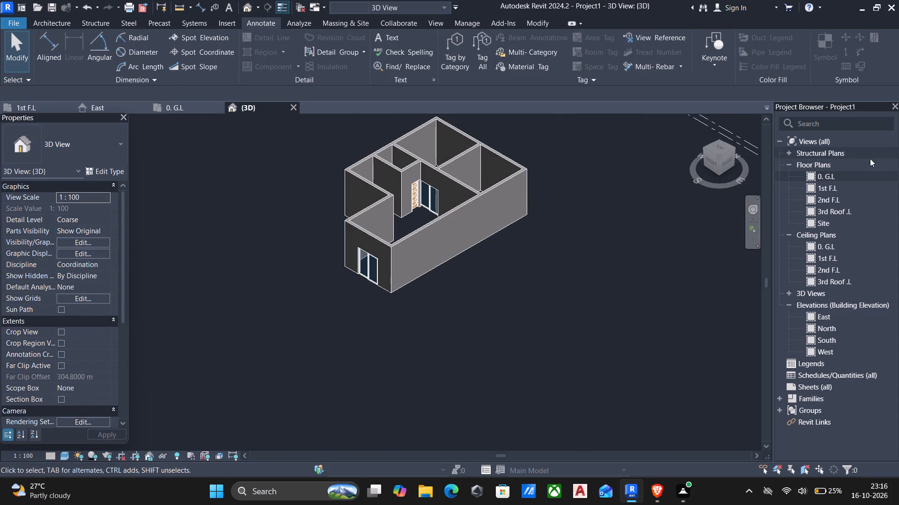
double_click(840, 176)
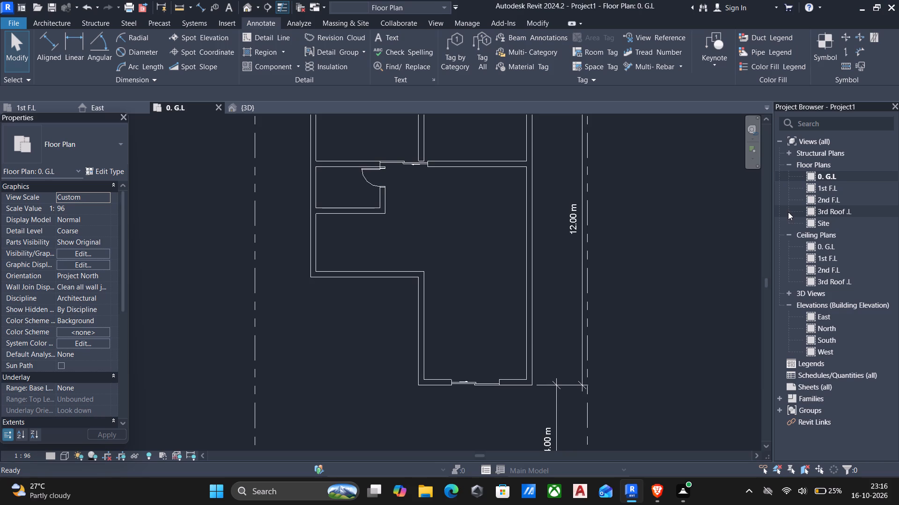
Start placing a window and browse the US family library to its Windows folder for loading families.
key(w)
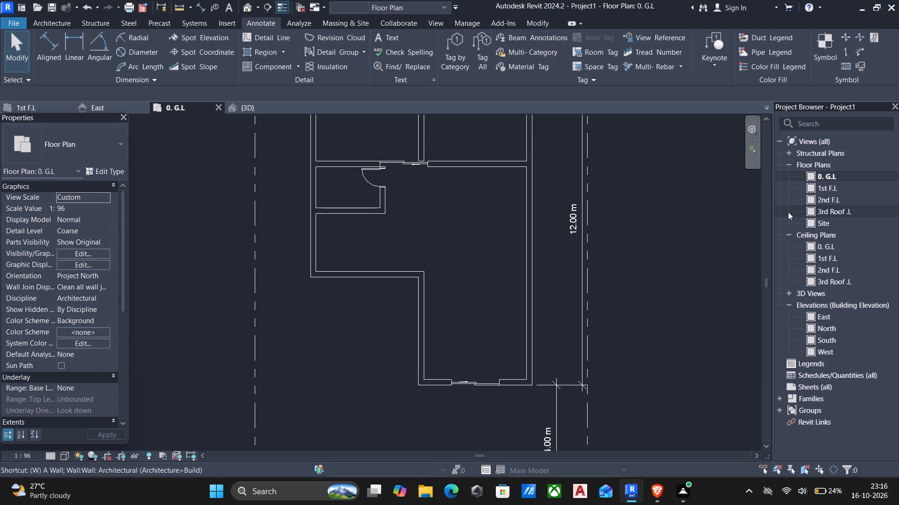
key(n)
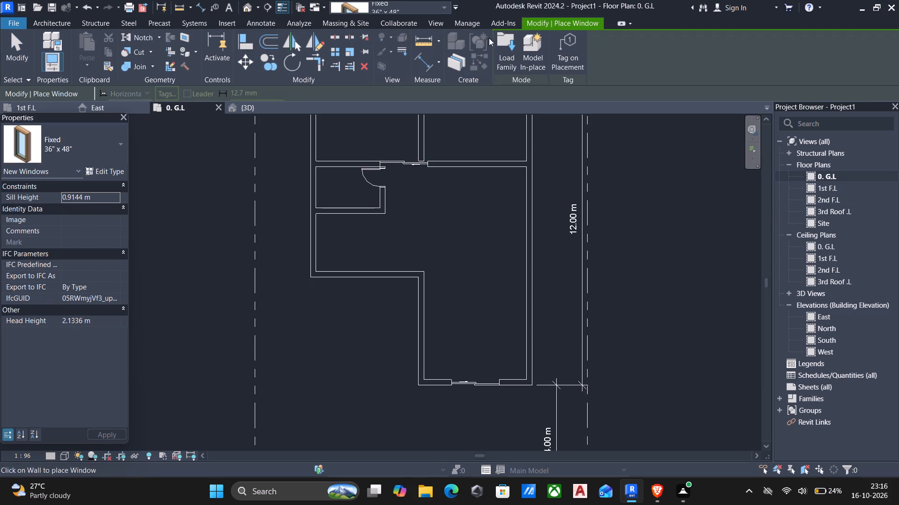
click(497, 48)
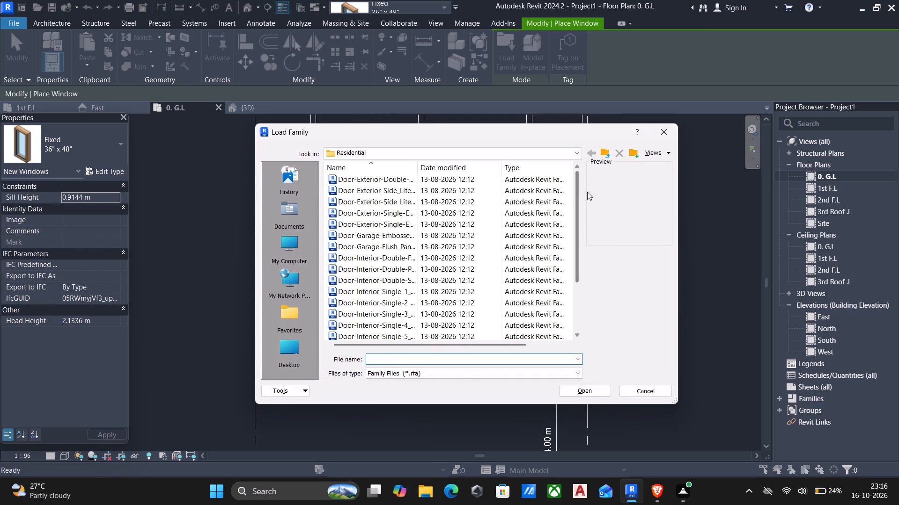
click(607, 158)
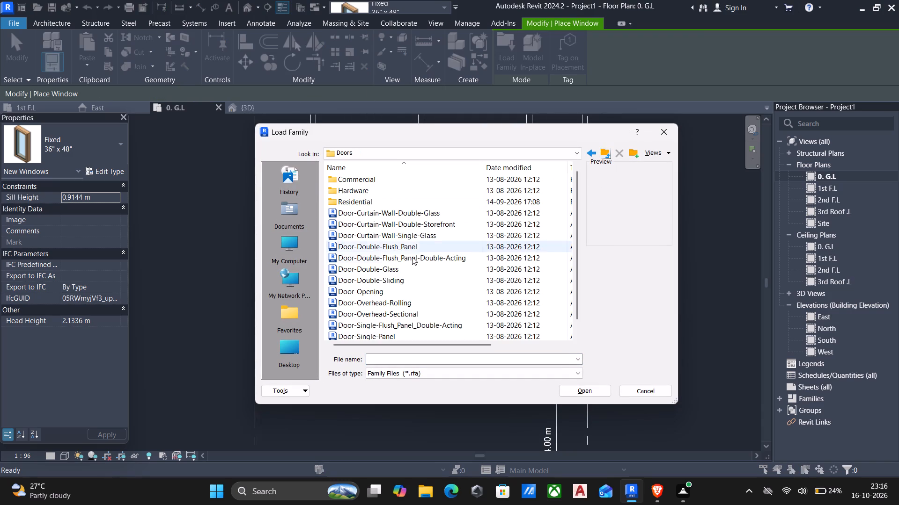
scroll(398, 267, down, 15)
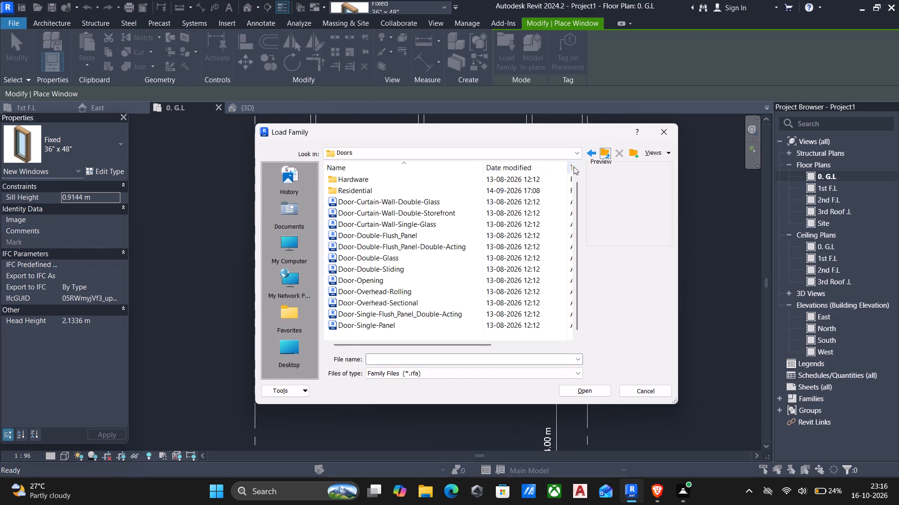
click(589, 155)
scroll(382, 240, down, 7)
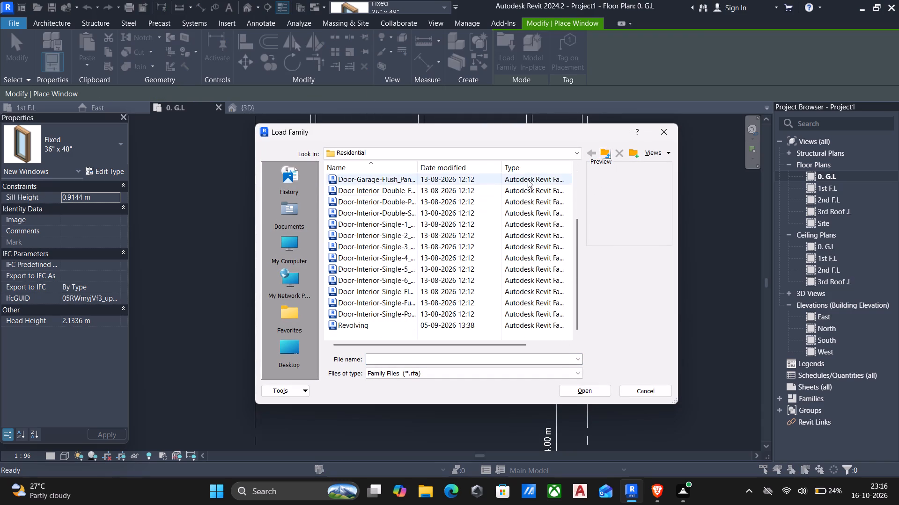
click(605, 147)
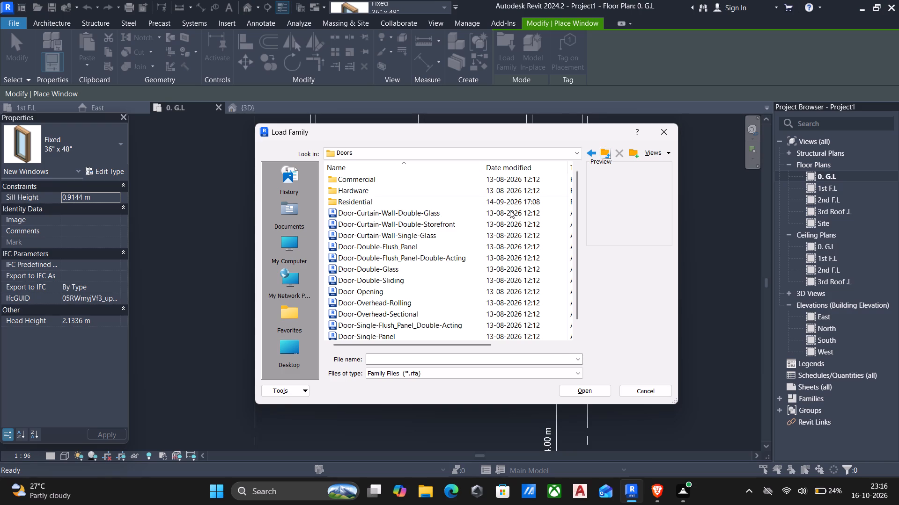
click(602, 155)
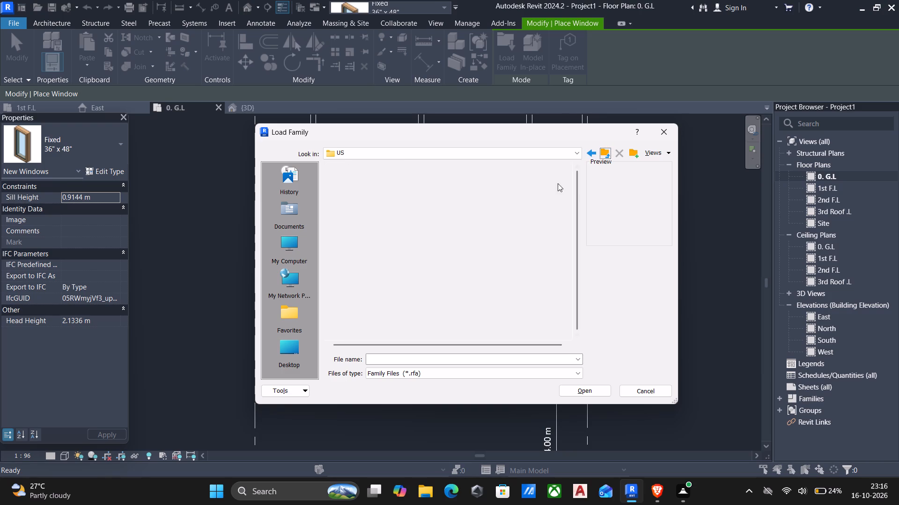
scroll(398, 236, down, 8)
scroll(381, 275, down, 8)
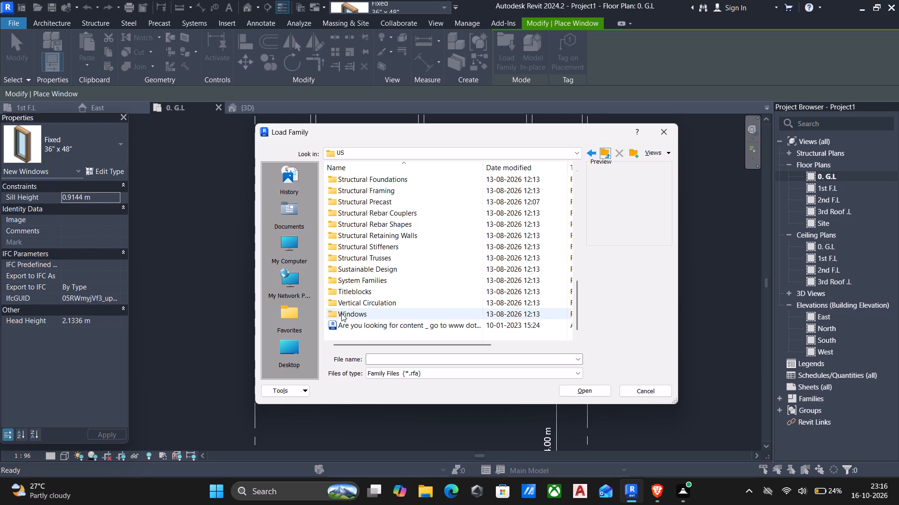
double_click(341, 313)
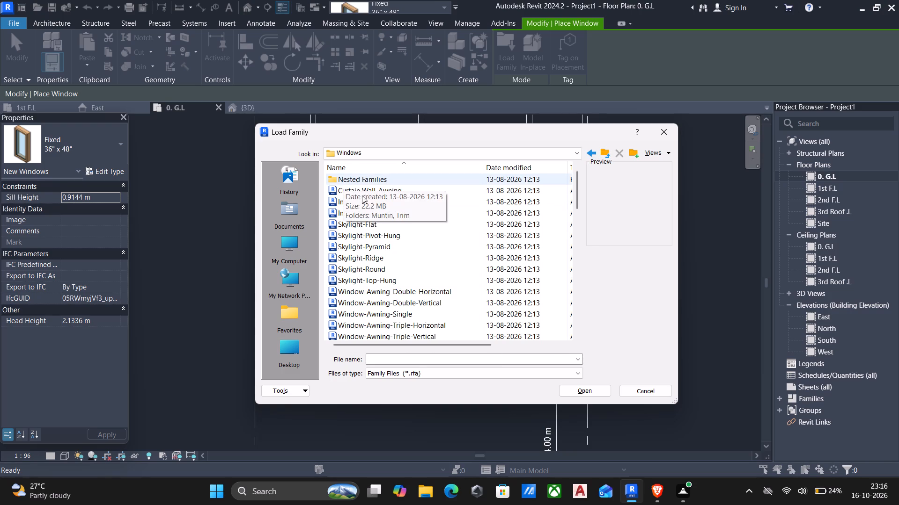
Load the Window-Awning-Double-Horizontal and Window-Casement-Triple families, including the triple casement's 85" x 60" type.
click(417, 287)
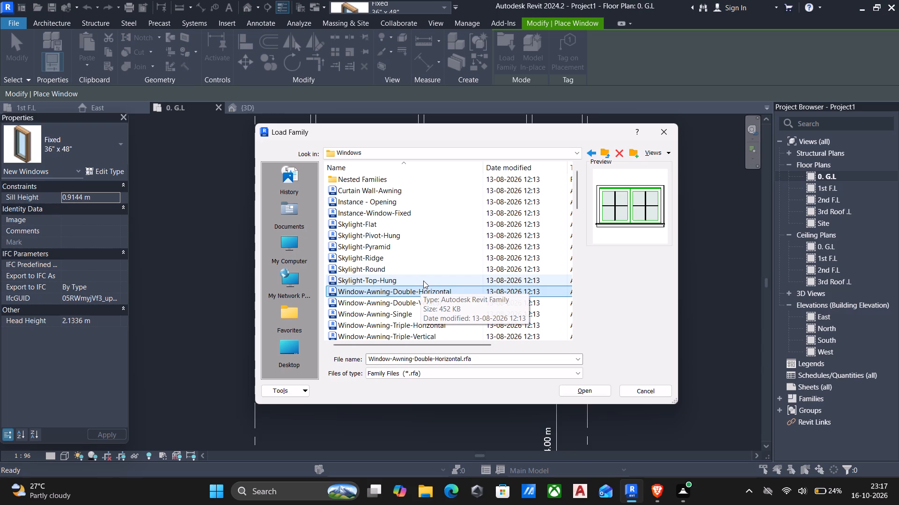
click(422, 289)
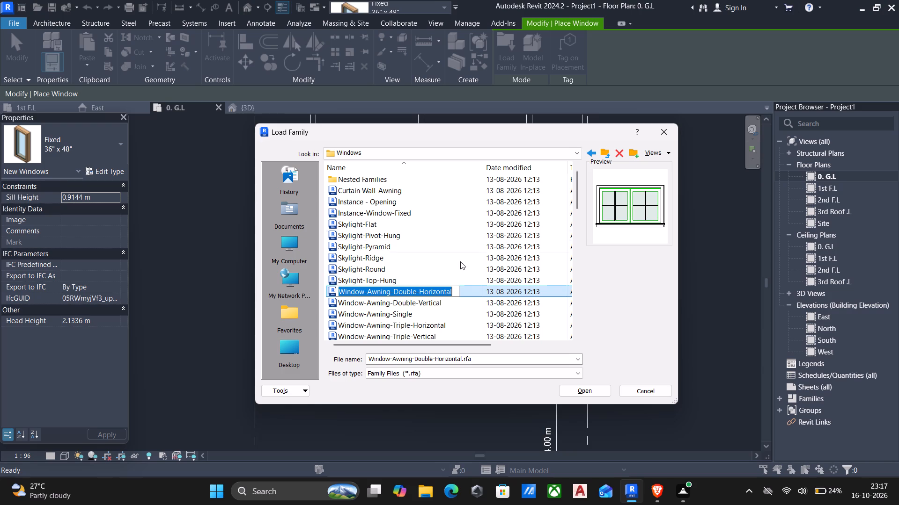
click(472, 291)
scroll(409, 294, down, 1)
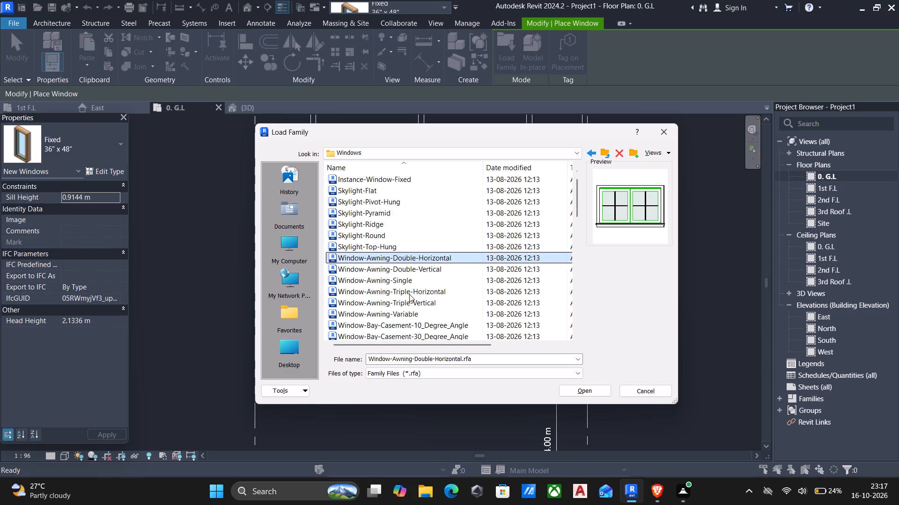
scroll(409, 294, down, 2)
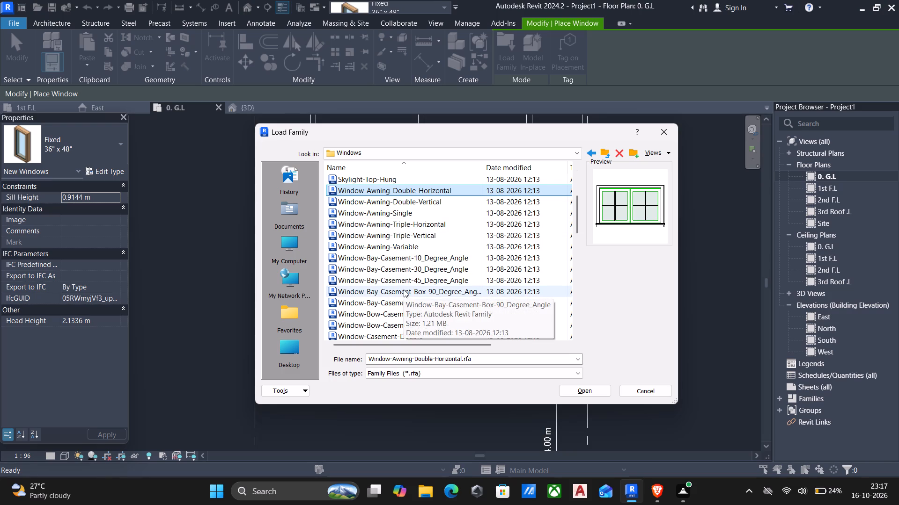
scroll(412, 255, down, 2)
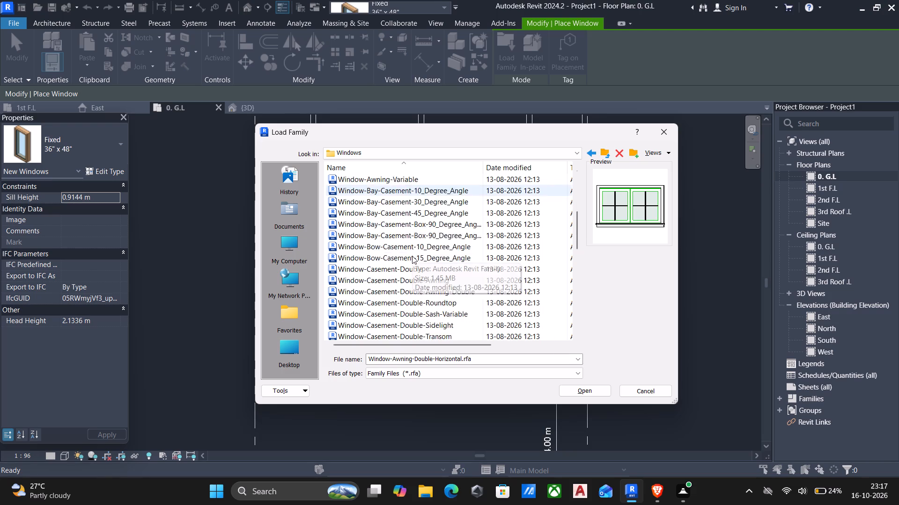
scroll(412, 256, down, 2)
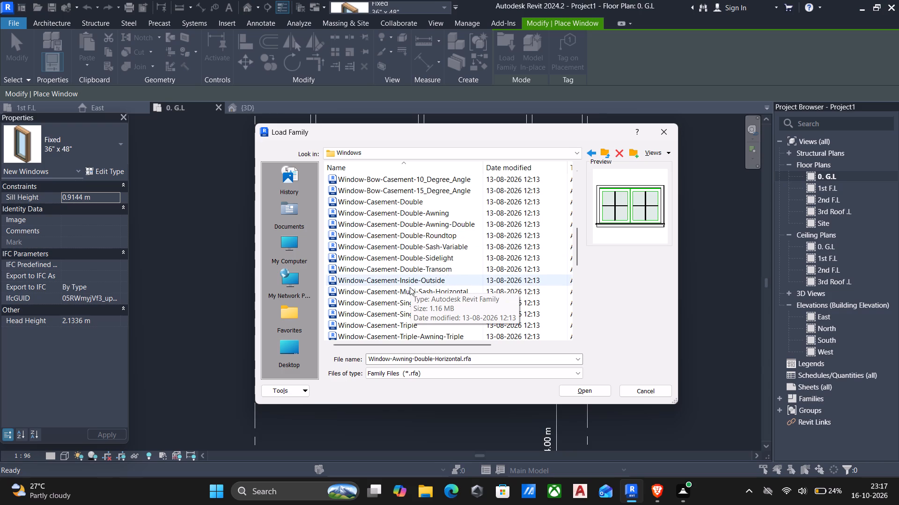
ctrl+click(391, 322)
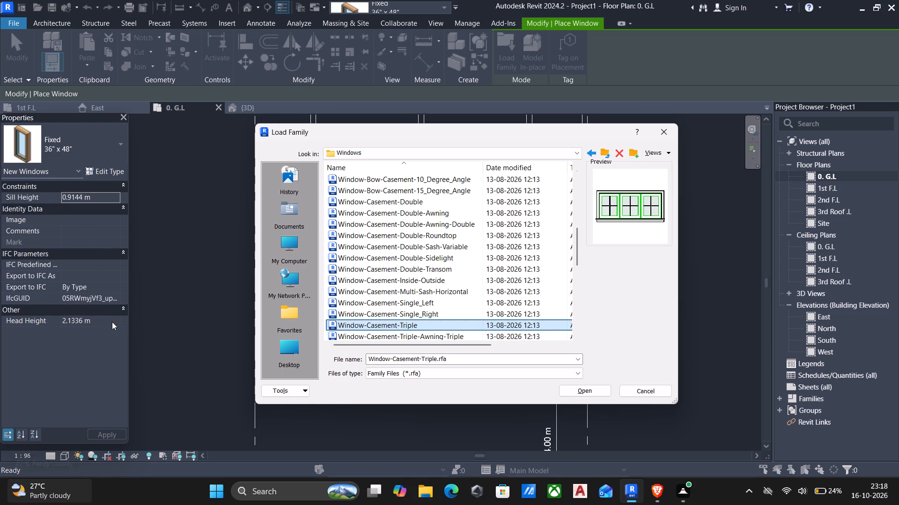
click(606, 393)
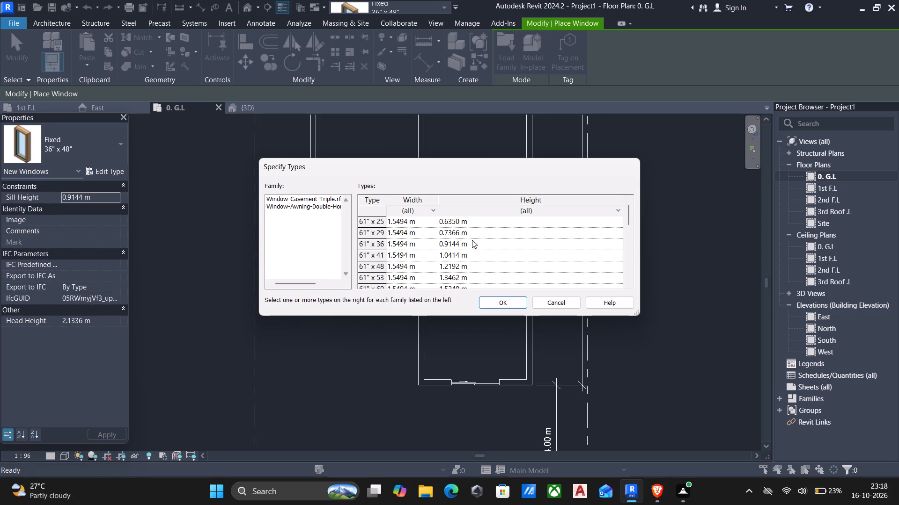
drag(629, 221, 634, 306)
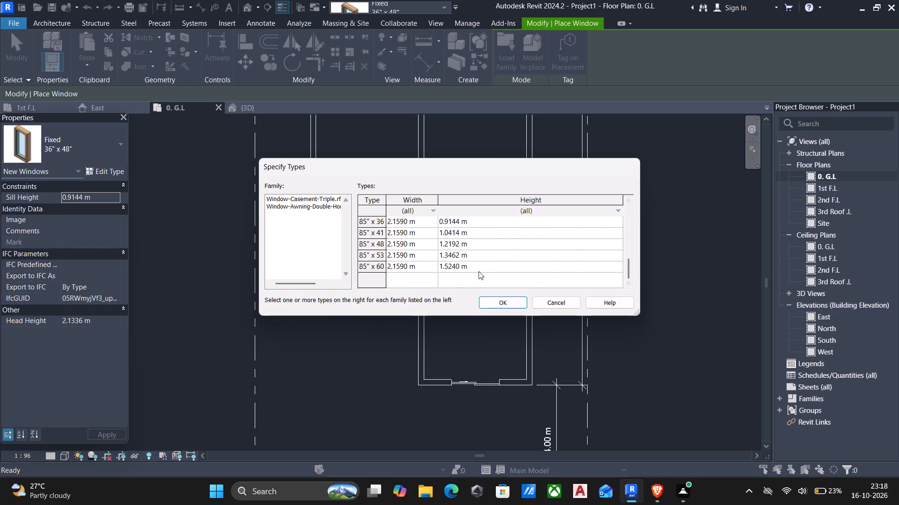
click(439, 262)
click(497, 302)
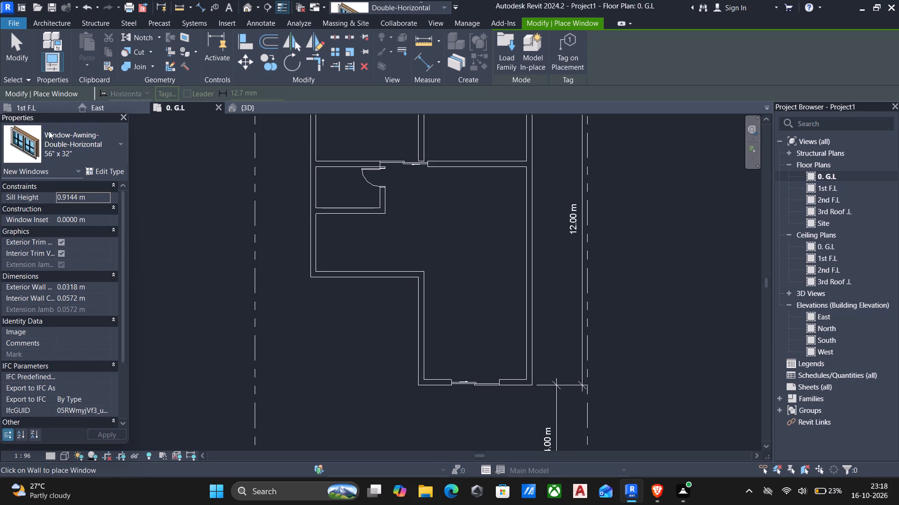
Place a Window-Casement-Triple 85" x 60" window in the east exterior wall, about 0.9 m from the southernmost wall's inner face.
click(56, 140)
scroll(102, 327, up, 4)
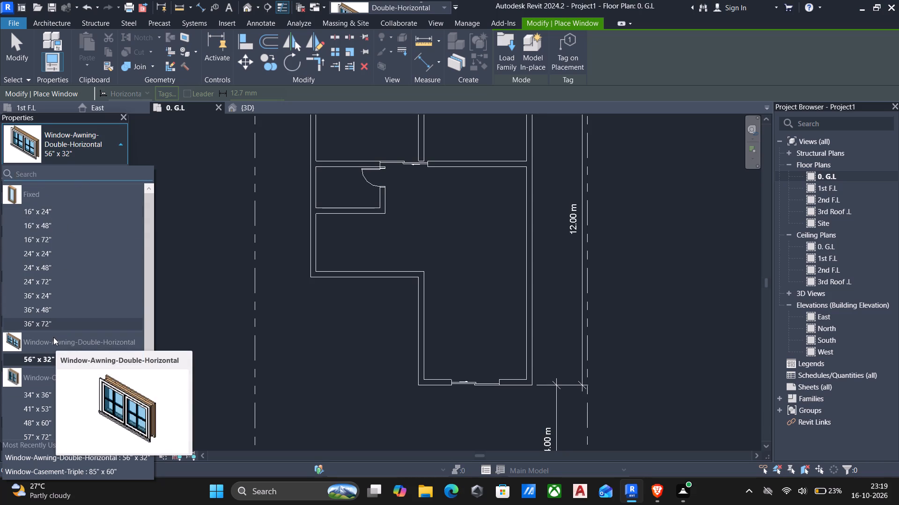
scroll(80, 310, down, 3)
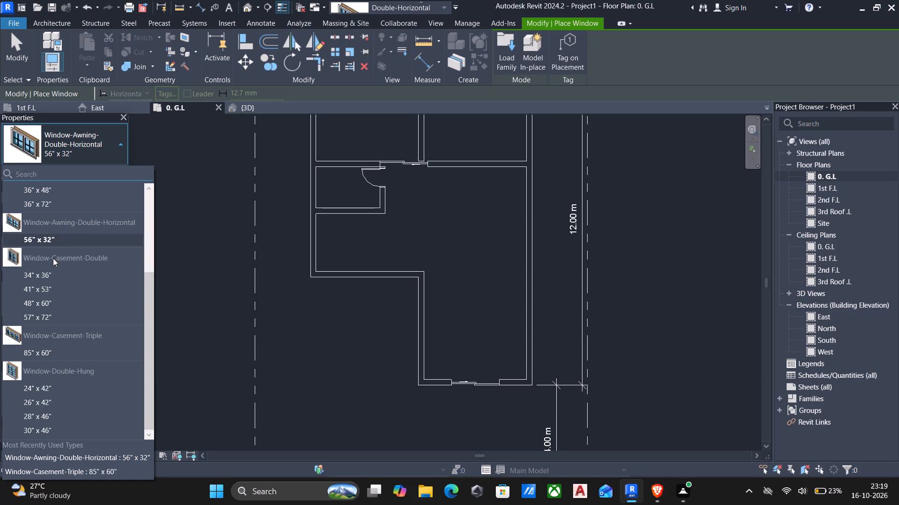
click(45, 350)
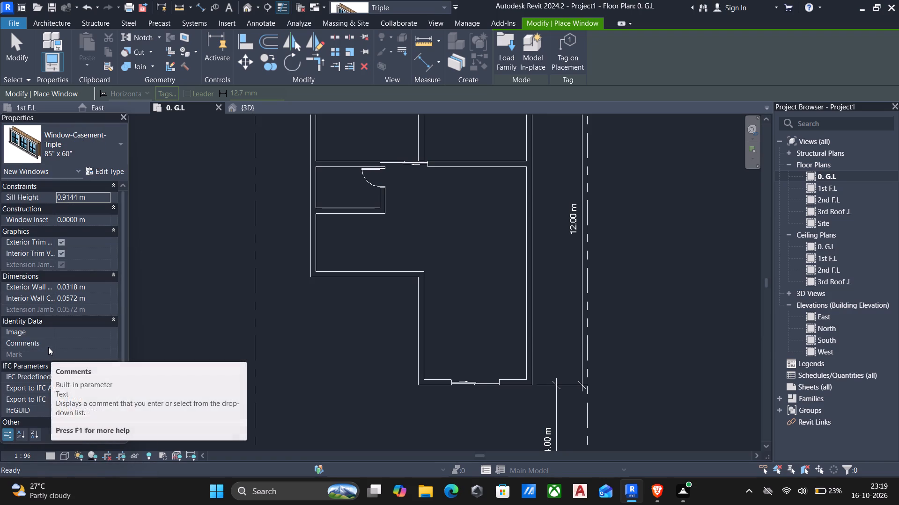
scroll(211, 367, down, 2)
middle_drag(521, 357, 514, 311)
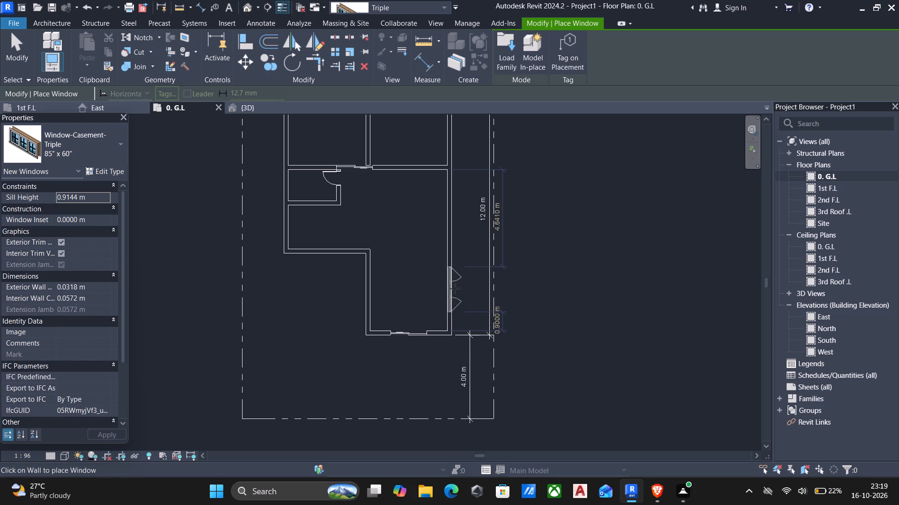
click(455, 289)
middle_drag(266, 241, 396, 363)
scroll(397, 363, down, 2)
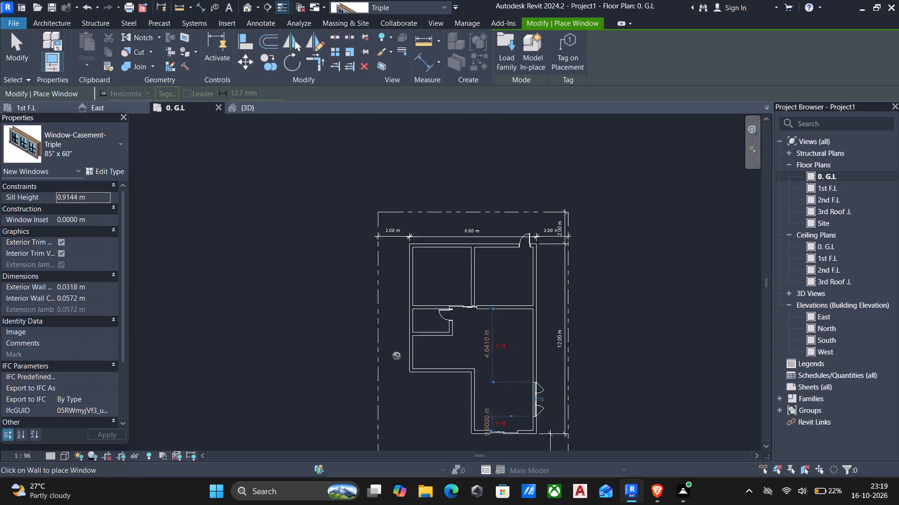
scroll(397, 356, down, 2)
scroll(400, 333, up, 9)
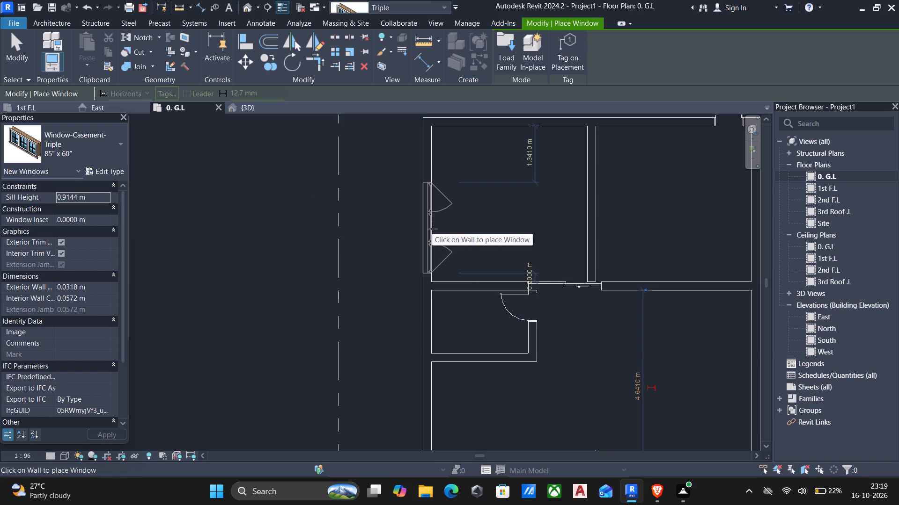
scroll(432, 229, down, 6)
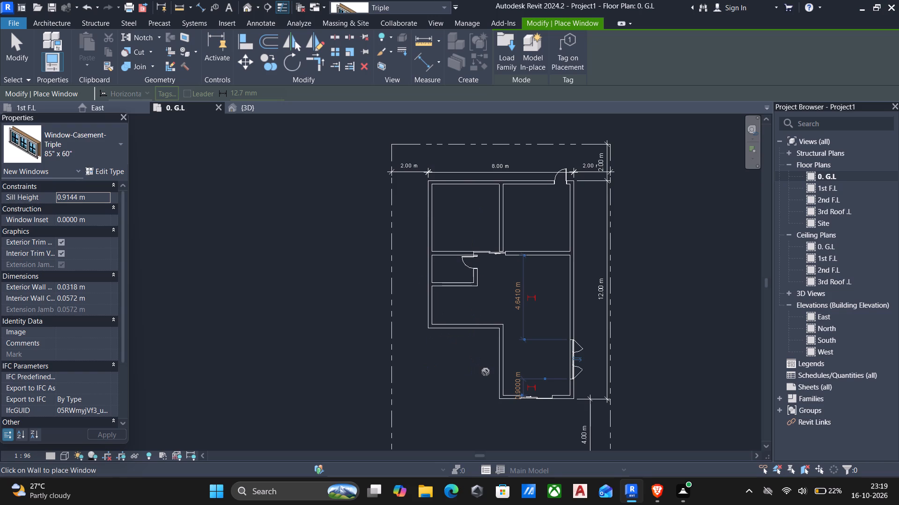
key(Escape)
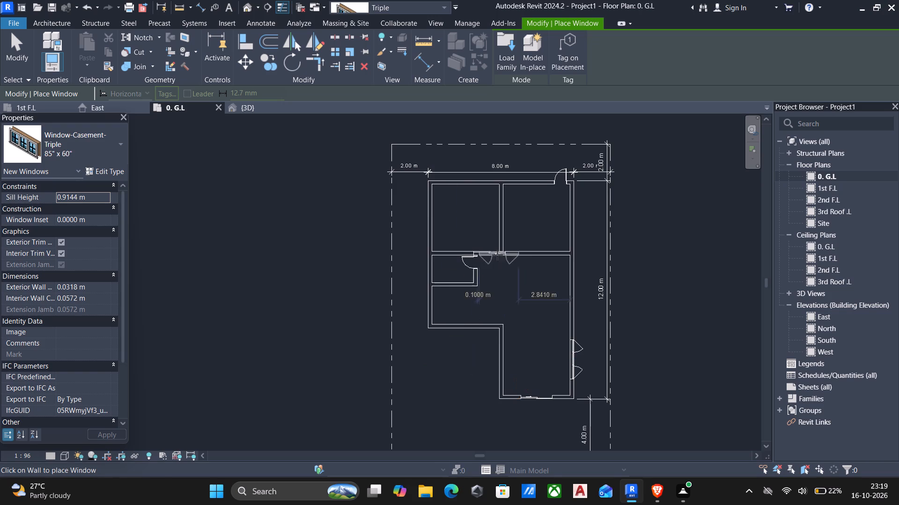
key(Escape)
Change the sliding door in the wall south of the northwest room to the Door-Interior-Single-5_Panel_Vert-Wood 36" x 96" type.
click(496, 254)
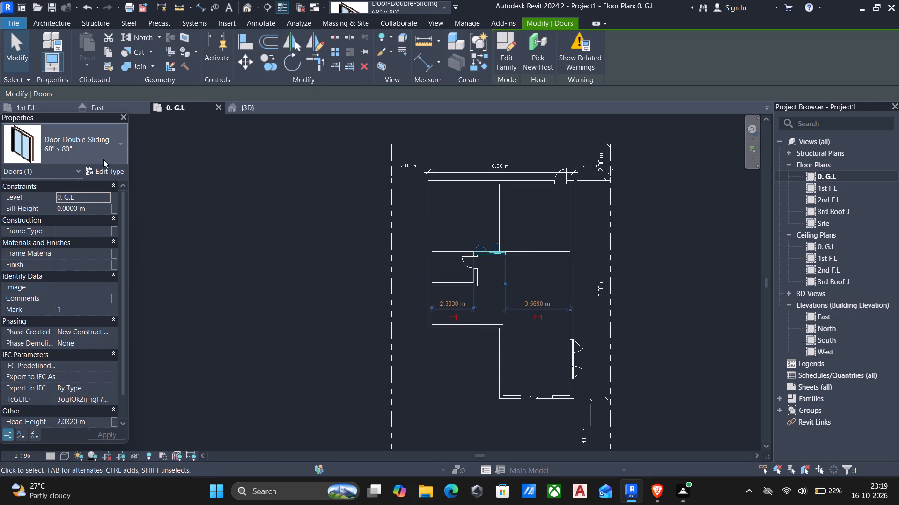
click(88, 154)
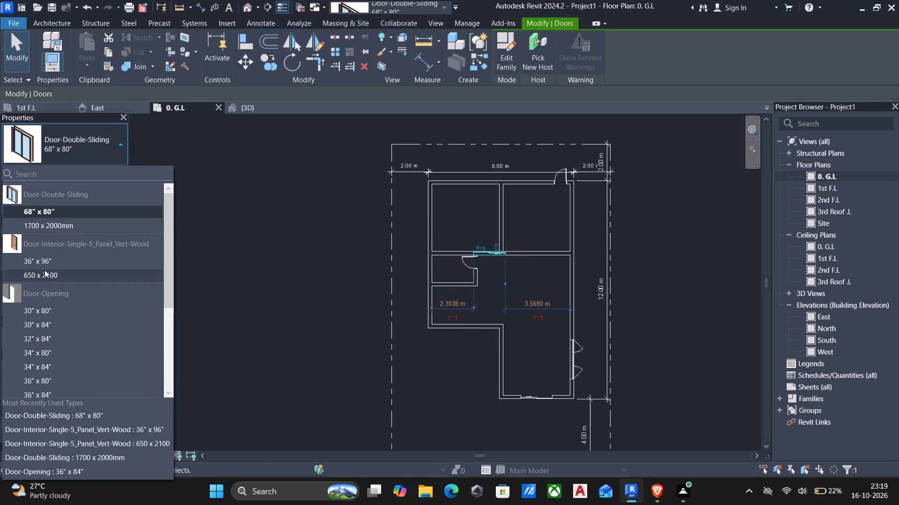
click(46, 265)
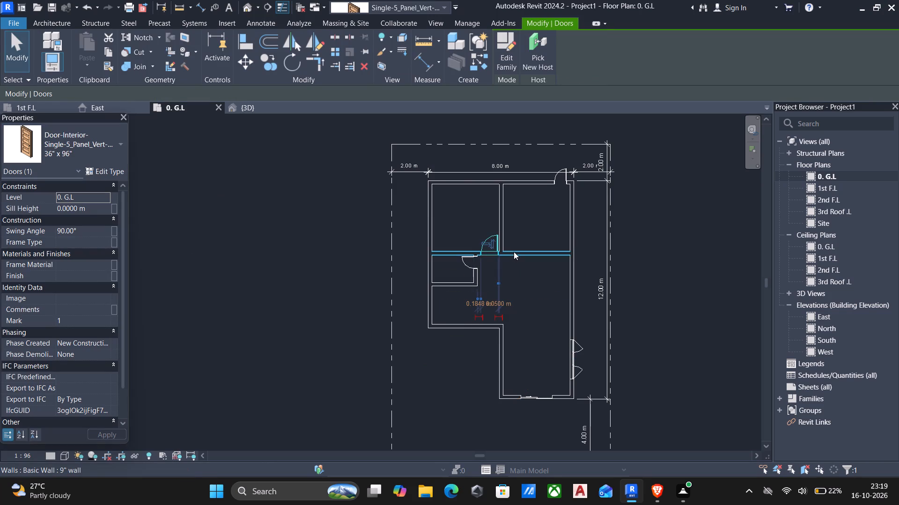
key(Escape)
Place matching Window-Casement-Triple 85" x 60" windows in the northwest room: centred in its north wall, and about 0.3 m from the north wall in its west wall.
middle_drag(530, 378, 530, 377)
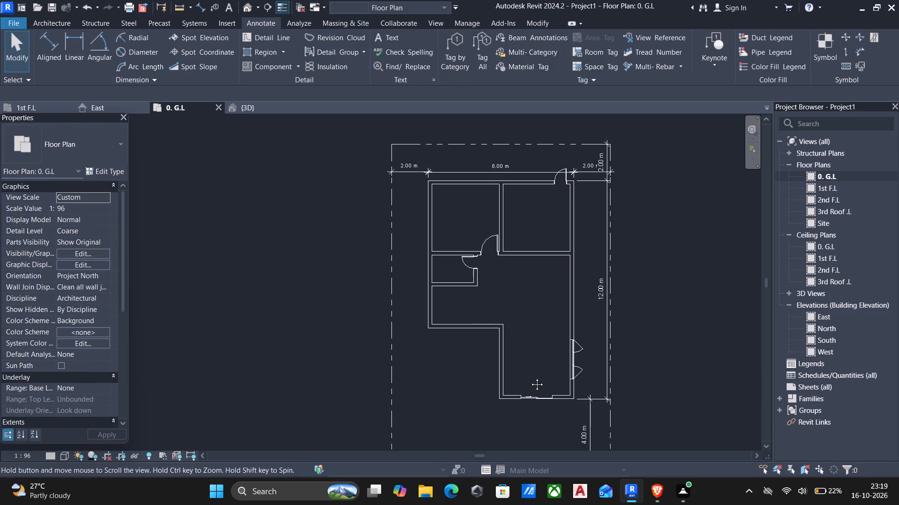
middle_drag(530, 377, 530, 344)
click(572, 303)
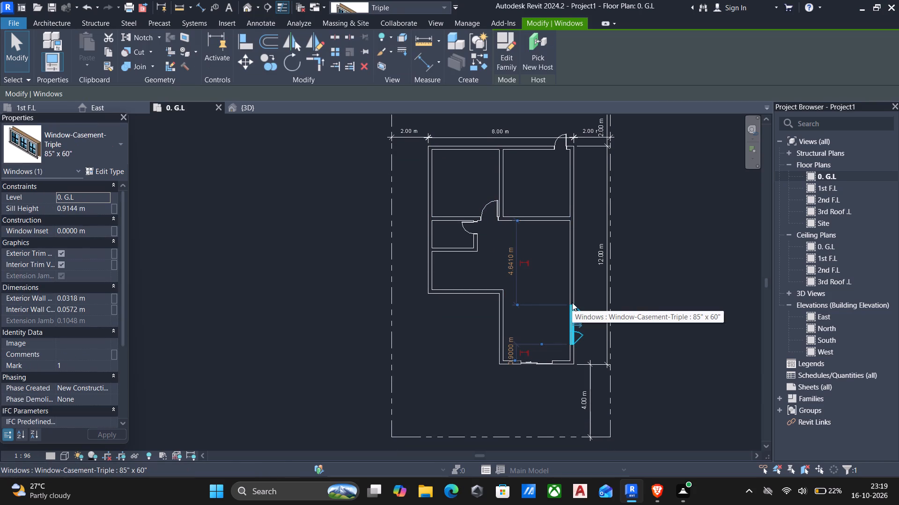
key(c)
click(572, 303)
key(s)
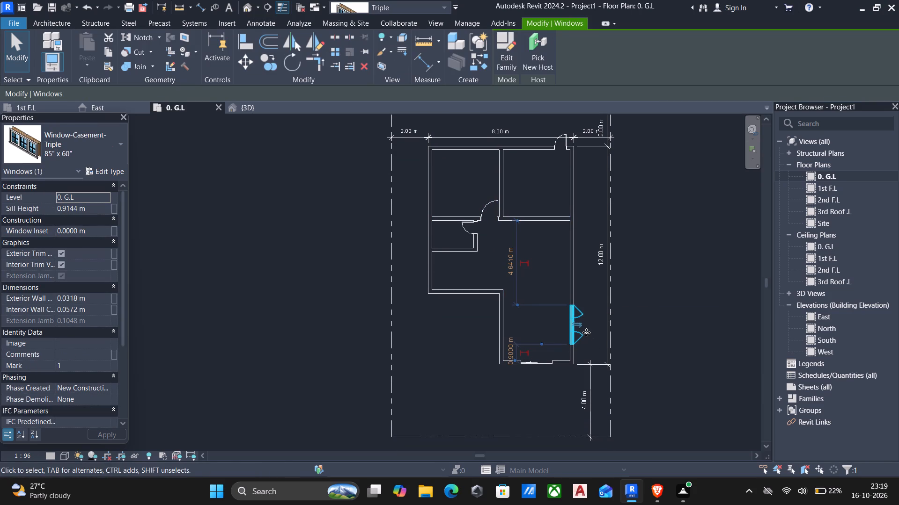
text(cs)
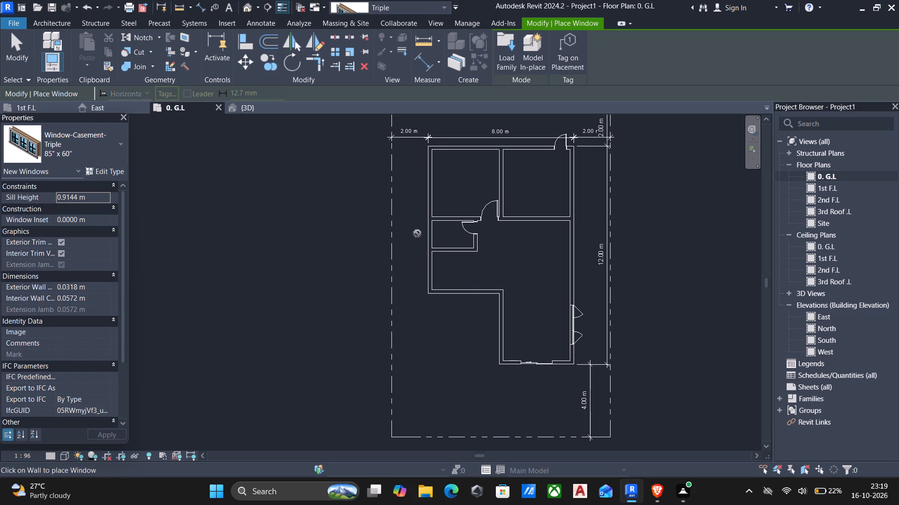
middle_drag(421, 232, 430, 349)
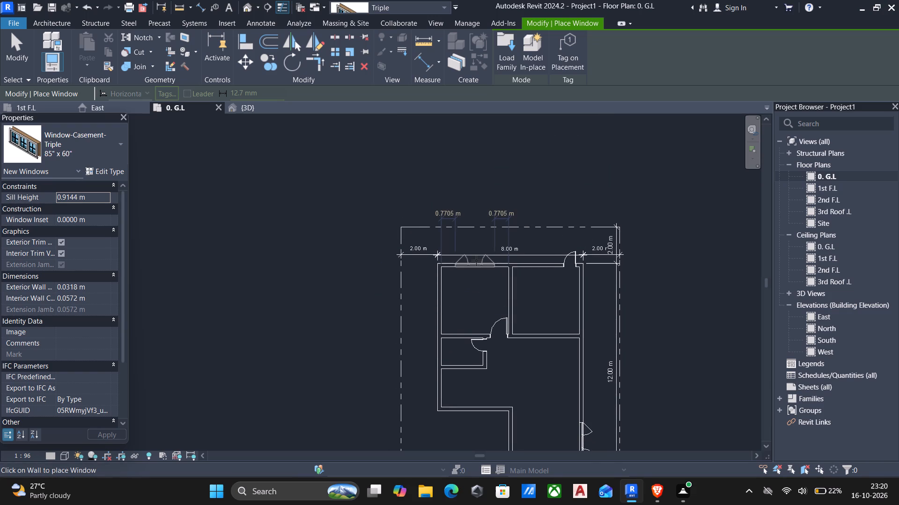
click(476, 260)
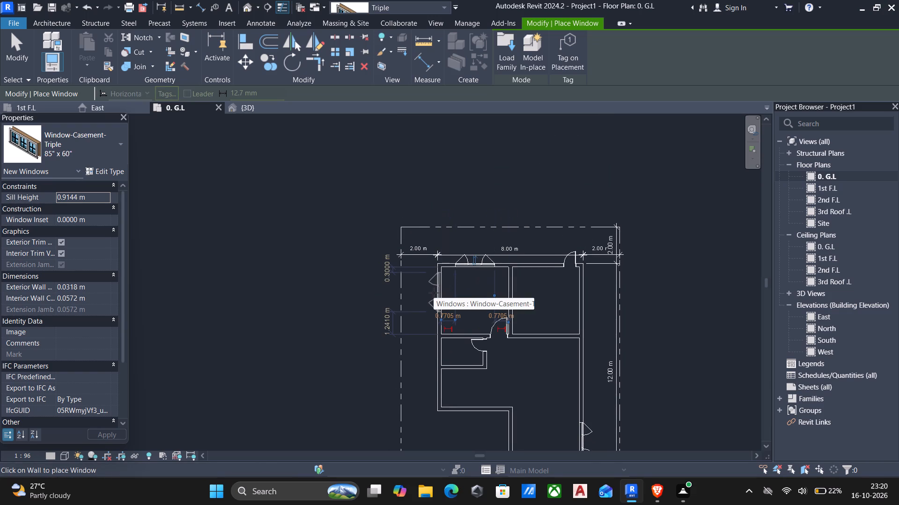
click(434, 293)
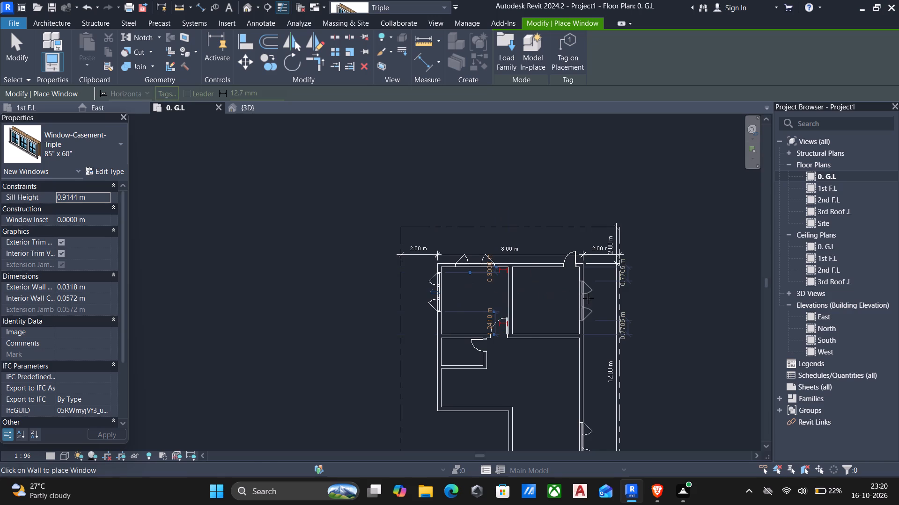
Place another triple-casement window centred in the northeast room's east wall, about 0.77 m from each adjoining wall, with its sashes opening outward.
click(588, 298)
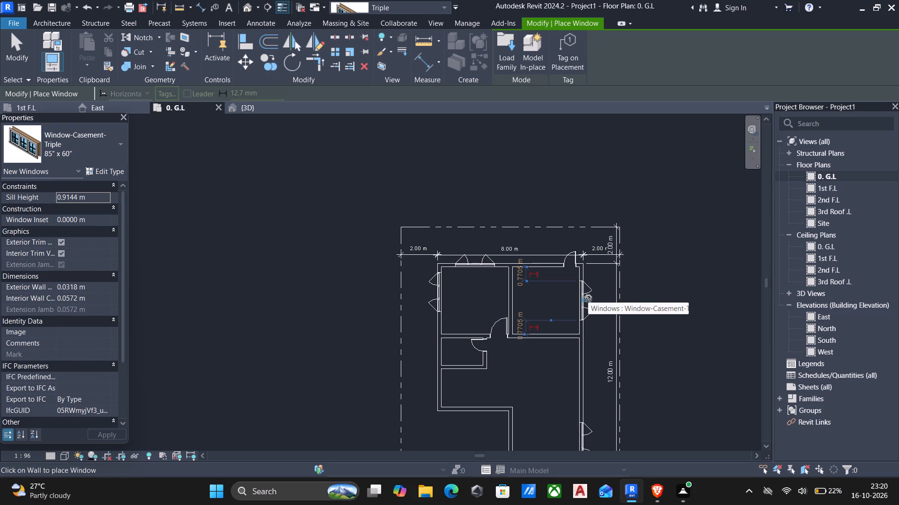
click(588, 298)
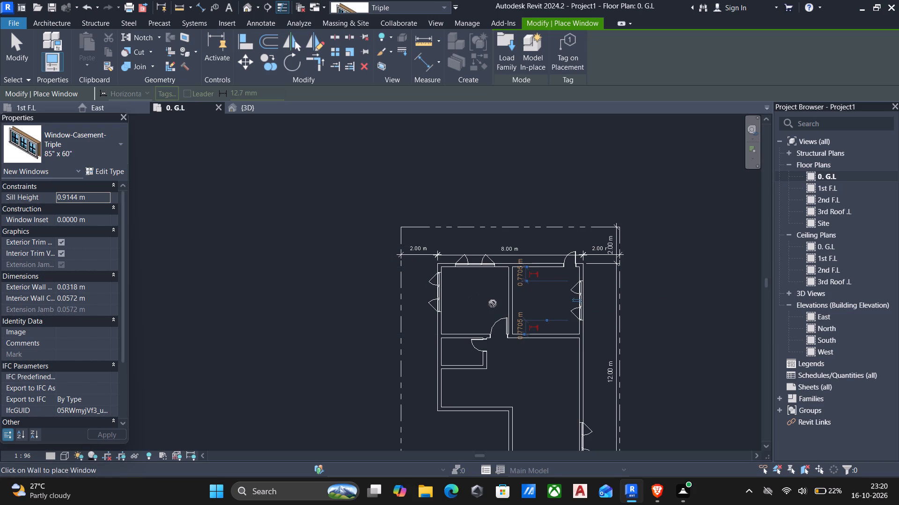
key(Escape)
key(Escape)
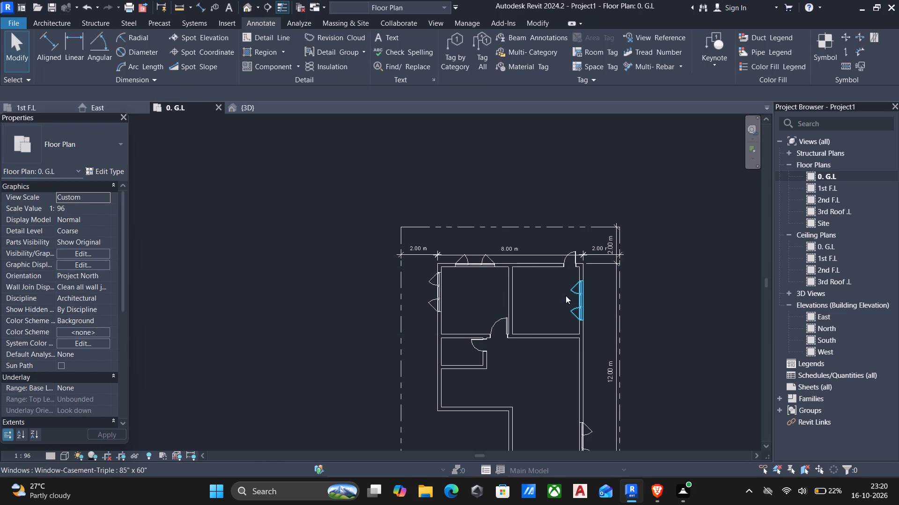
click(569, 293)
key(space)
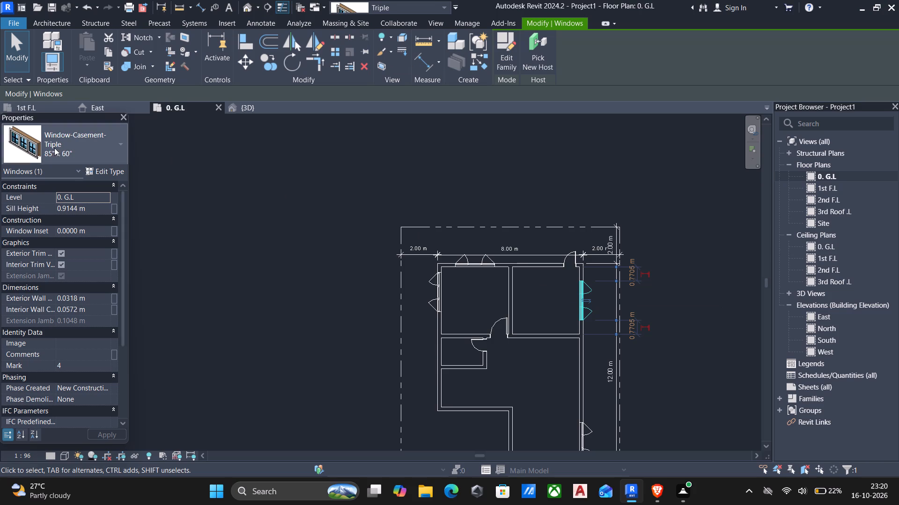
Change the northeast room's east window to the Window-Awning-Double-Horizontal 56" x 32" type.
click(61, 148)
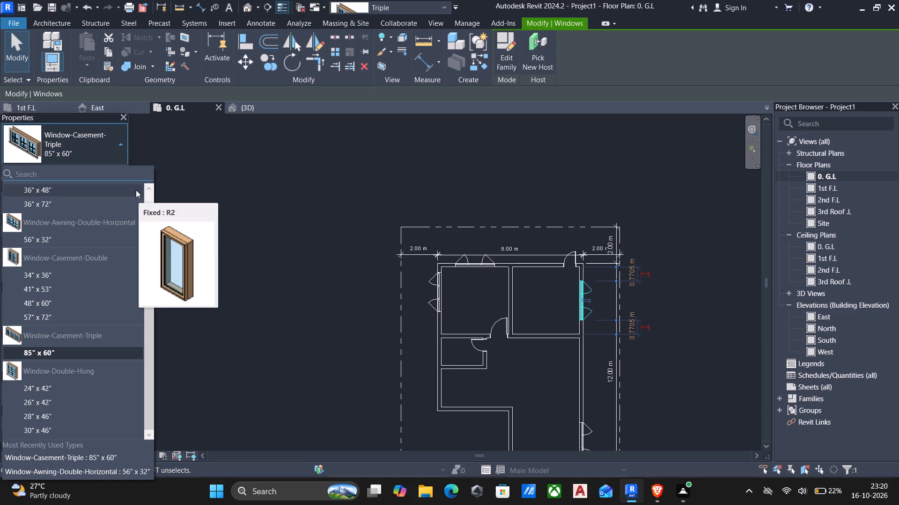
click(56, 232)
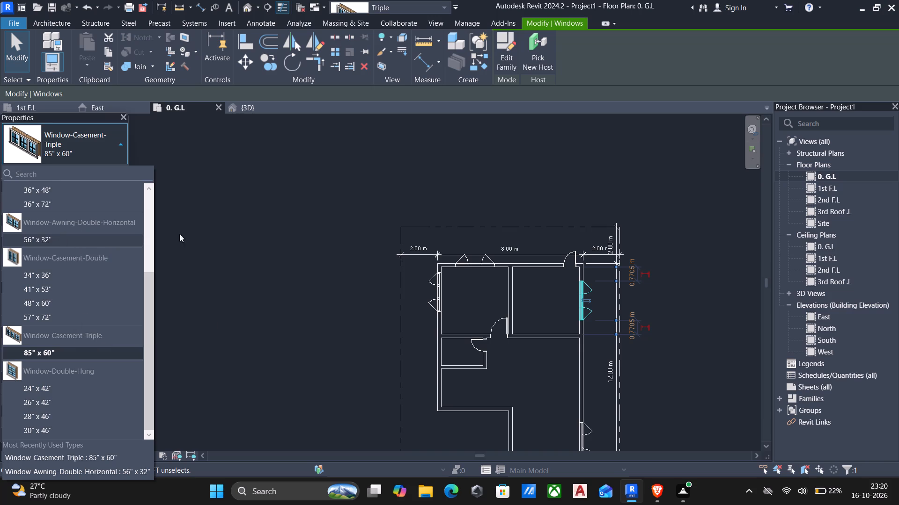
click(23, 236)
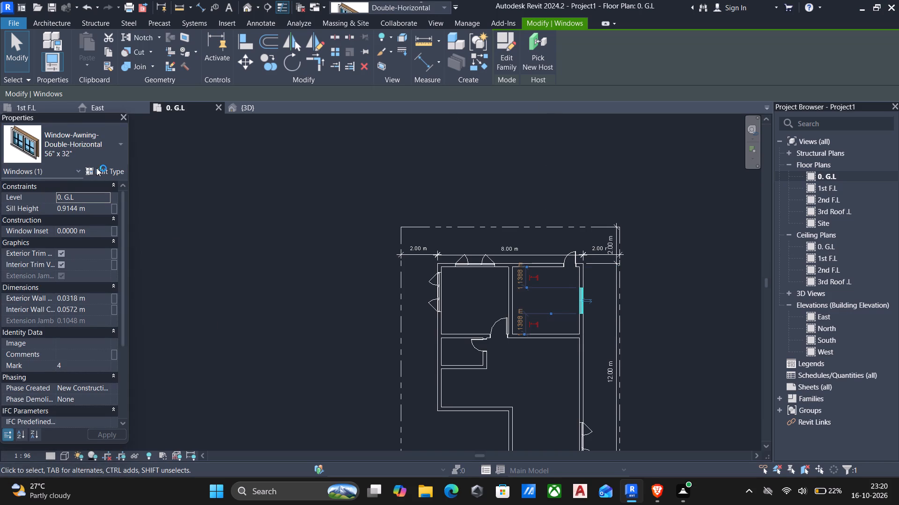
click(83, 139)
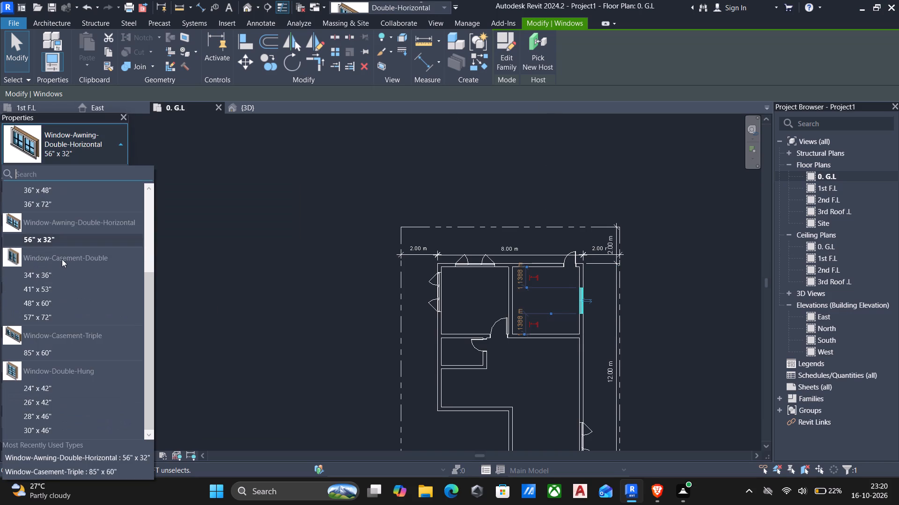
scroll(49, 297, up, 5)
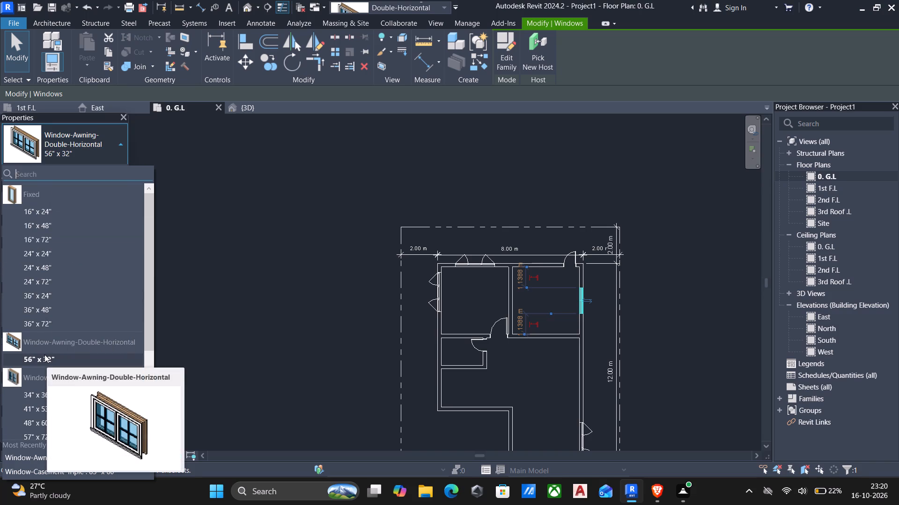
click(44, 354)
Edit the awning window's 56" x 32" type to a width of 1400 mm and a height of 800 mm.
click(104, 173)
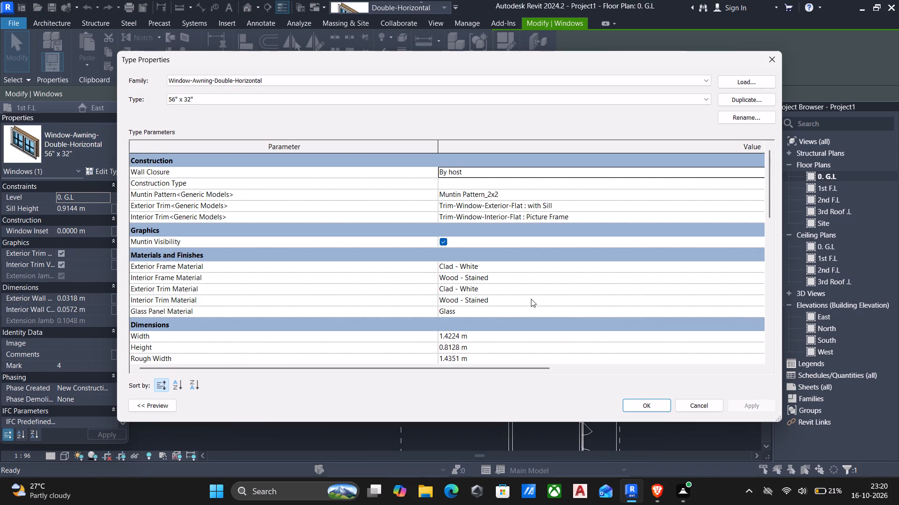
click(512, 334)
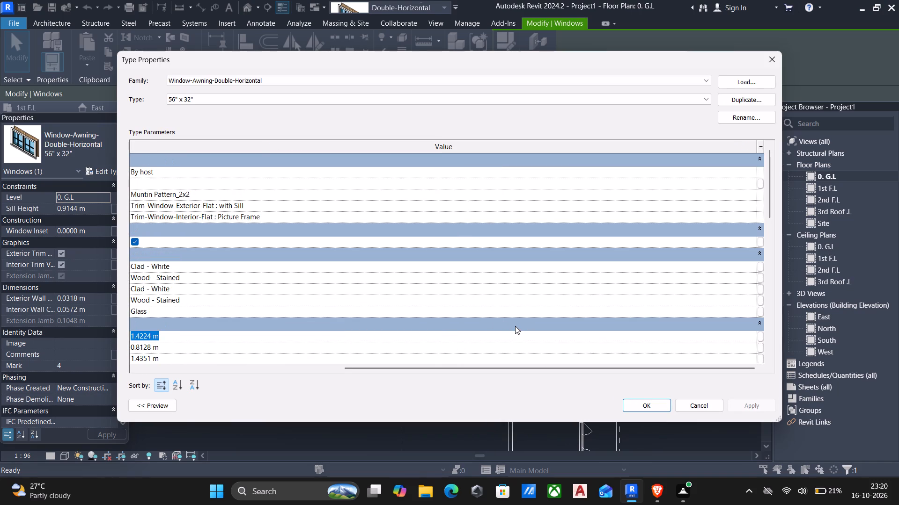
key(1)
text(400m)
key(m)
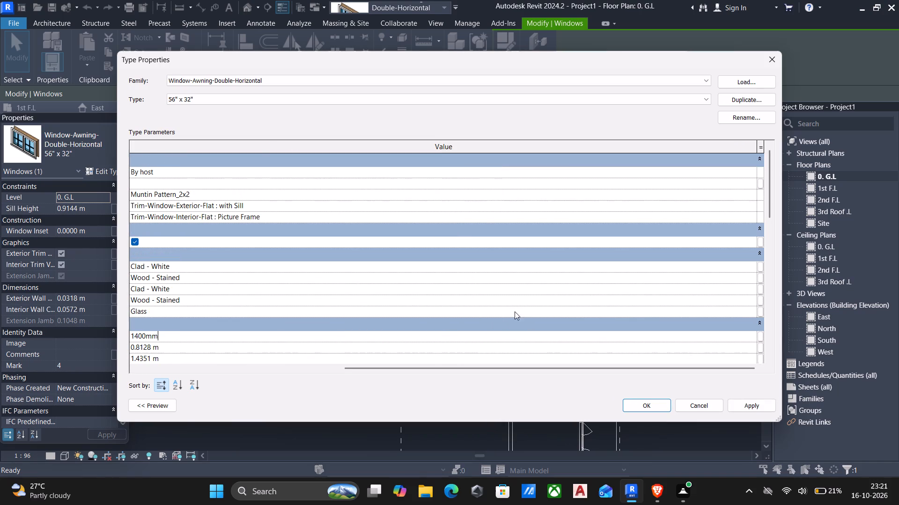
key(Return)
middle_drag(284, 319, 283, 290)
scroll(288, 296, down, 2)
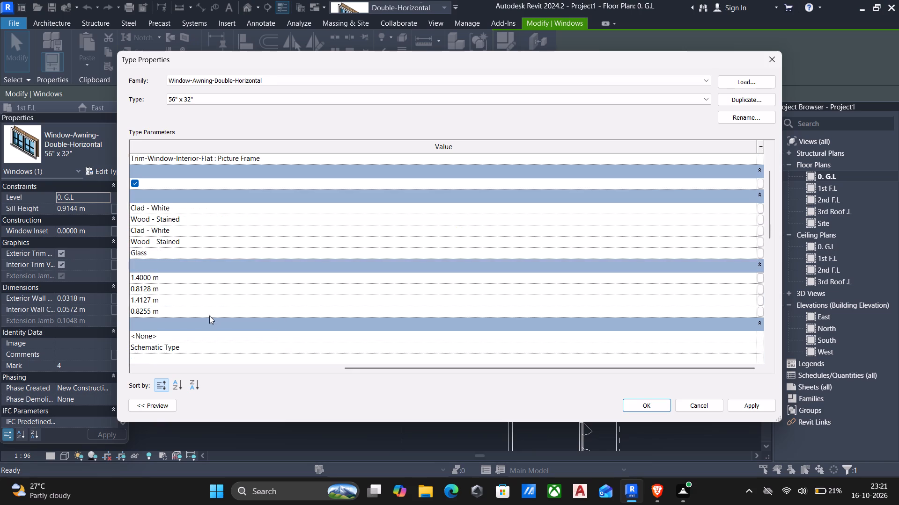
click(170, 291)
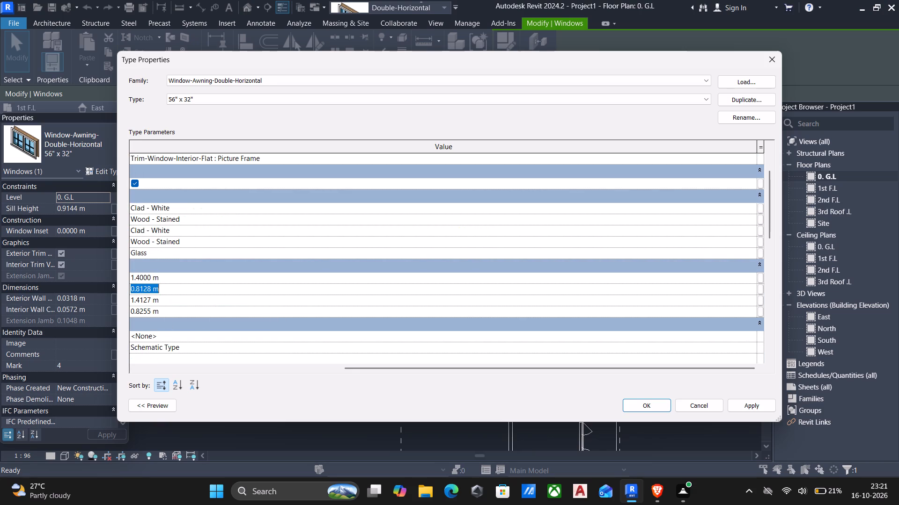
text(800 mm)
key(Return)
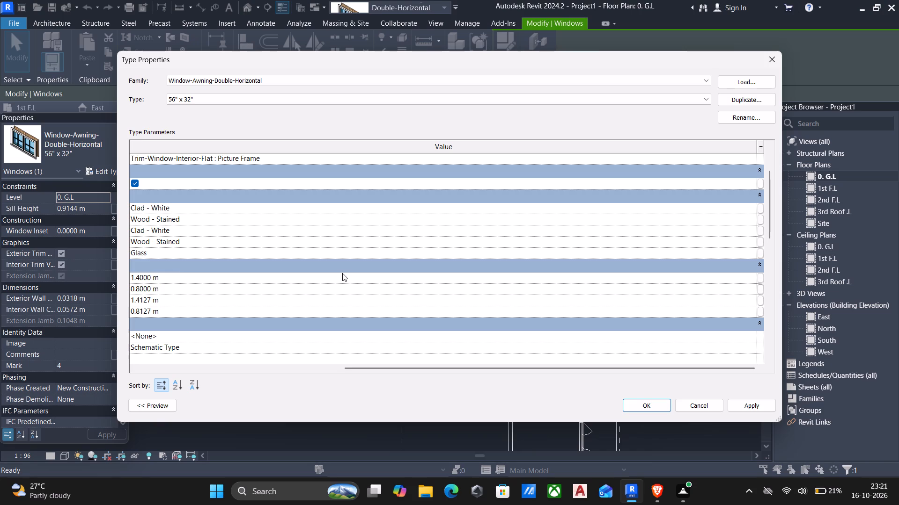
click(749, 406)
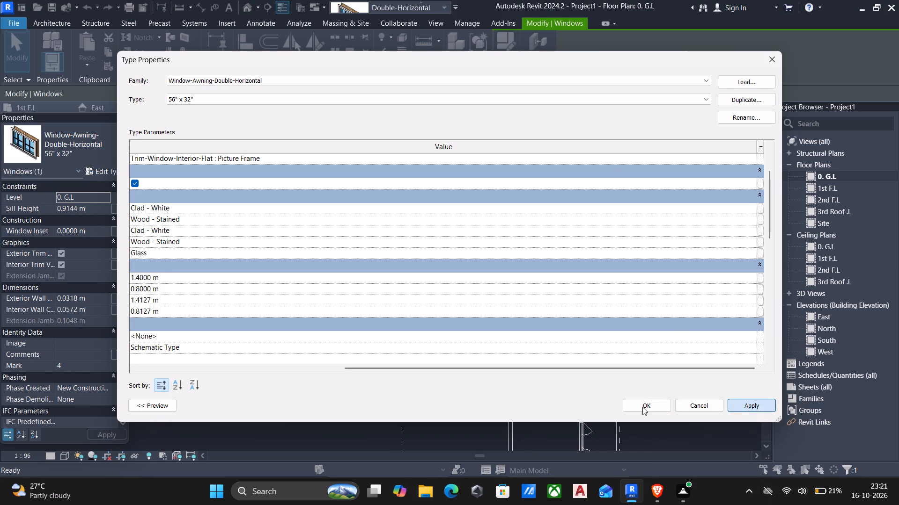
click(637, 409)
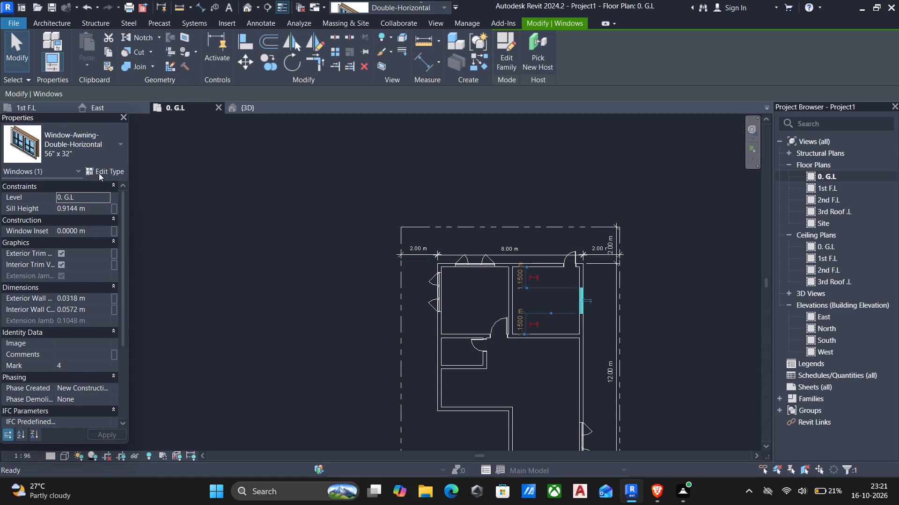
Duplicate the awning window's 56" x 32" type under the name 900 x 400.
click(99, 173)
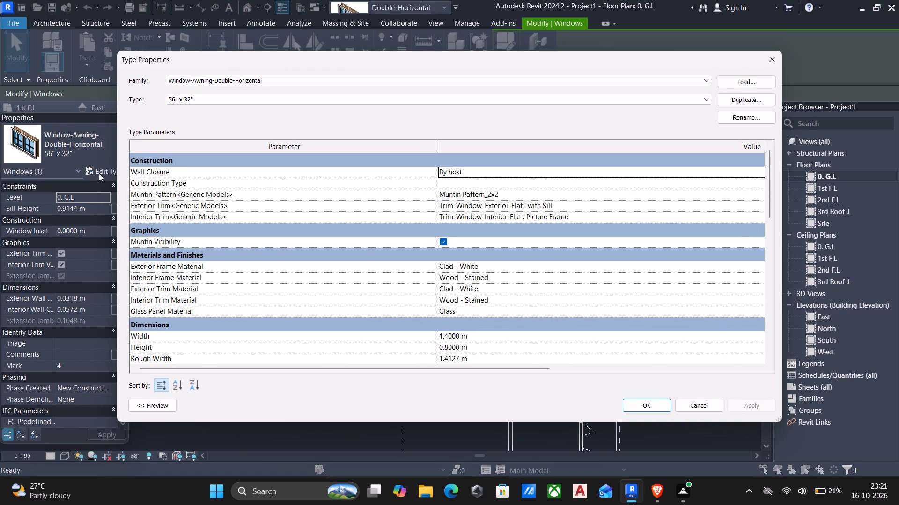
click(756, 95)
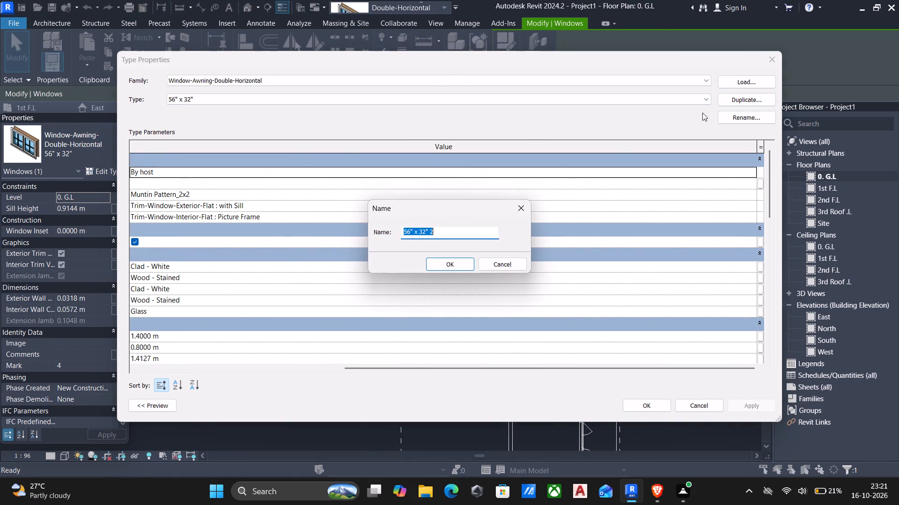
key(BackSpace)
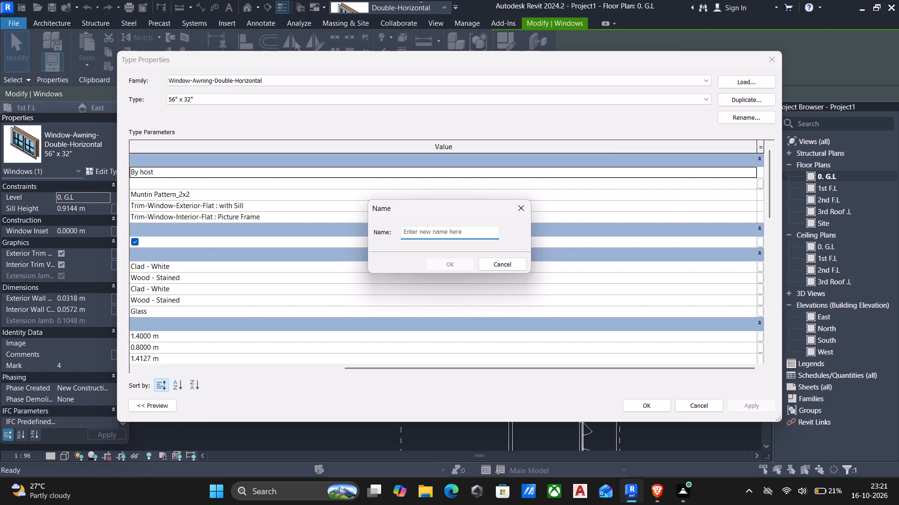
text(900)
key(space)
text(x)
key(space)
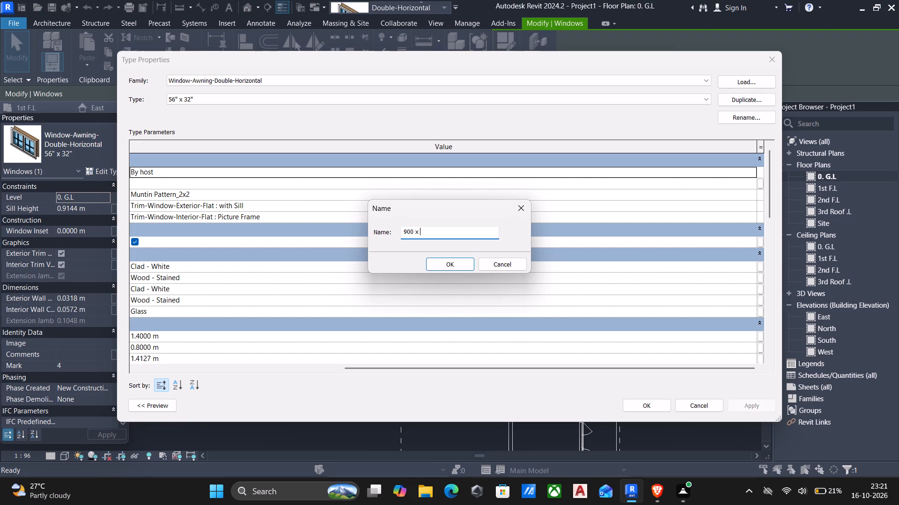
text(400)
click(449, 267)
Set the new 900 x 400 awning window type's width to 900 mm and height to 450 mm, and apply it.
click(199, 341)
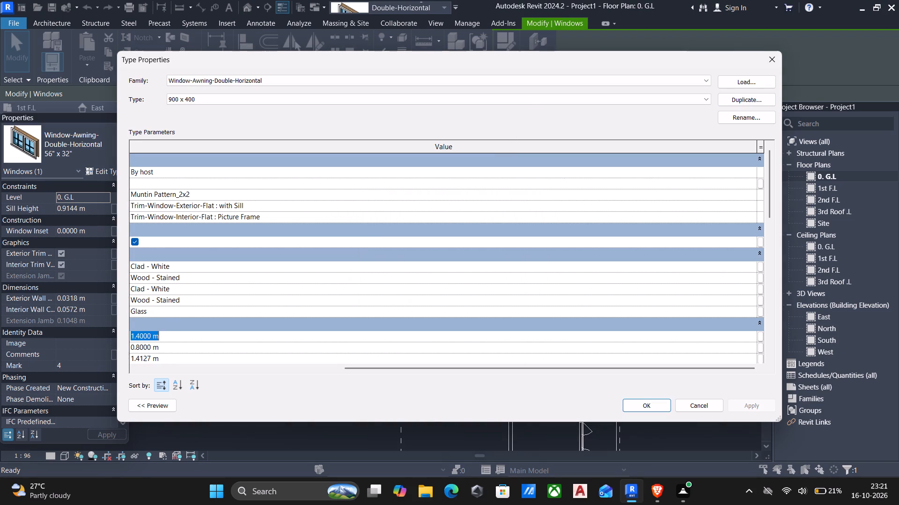
text(900)
text(mm)
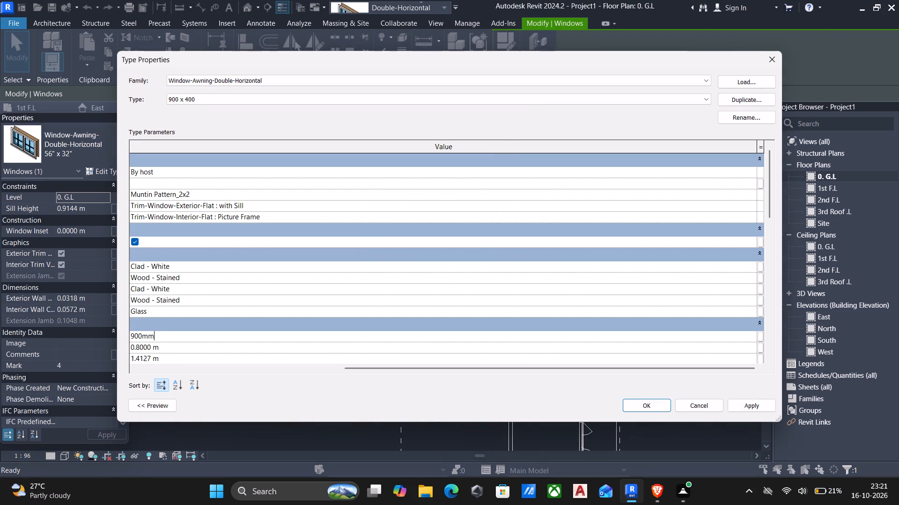
key(Return)
drag(176, 347, 176, 353)
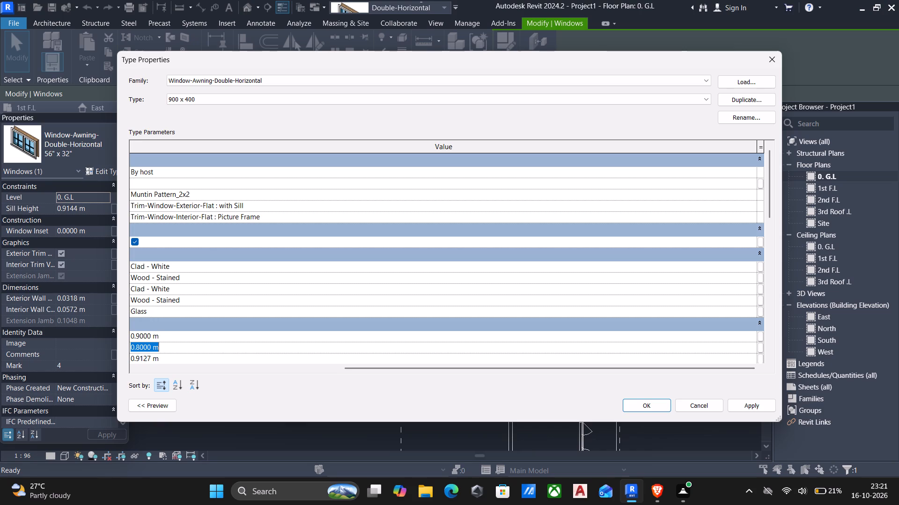
key(5)
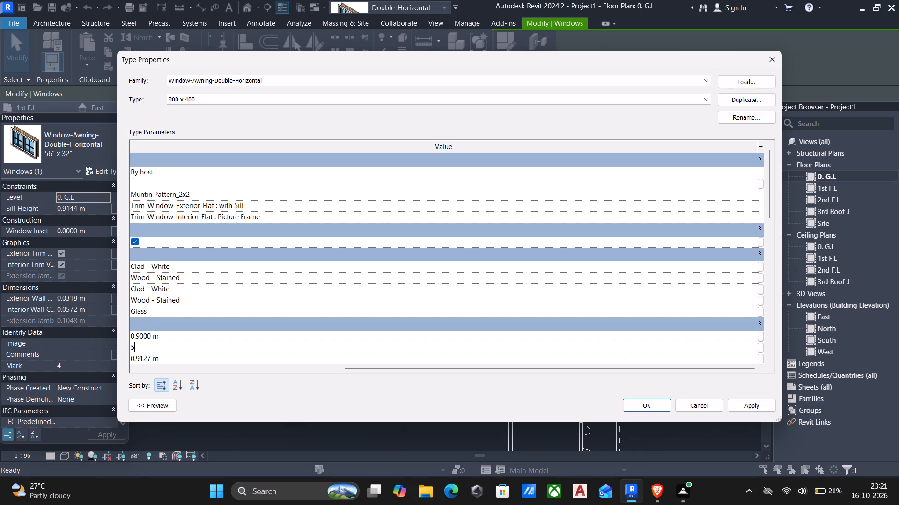
key(BackSpace)
text(450mm)
key(Return)
click(174, 345)
key(BackSpace)
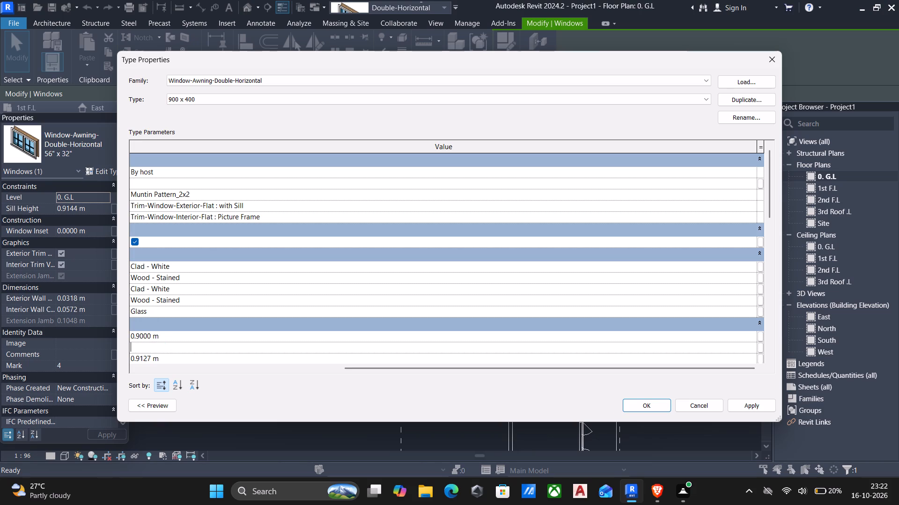
text(450n)
key(BackSpace)
text(mm)
click(744, 405)
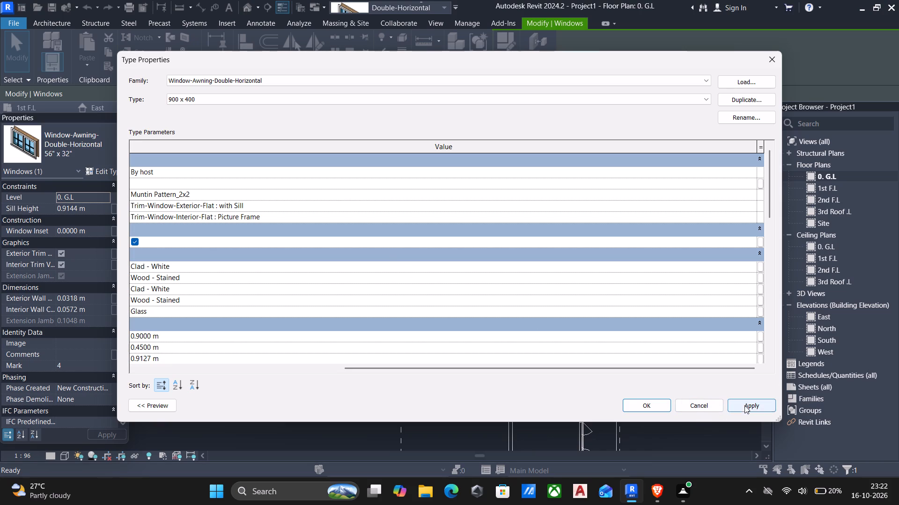
click(633, 403)
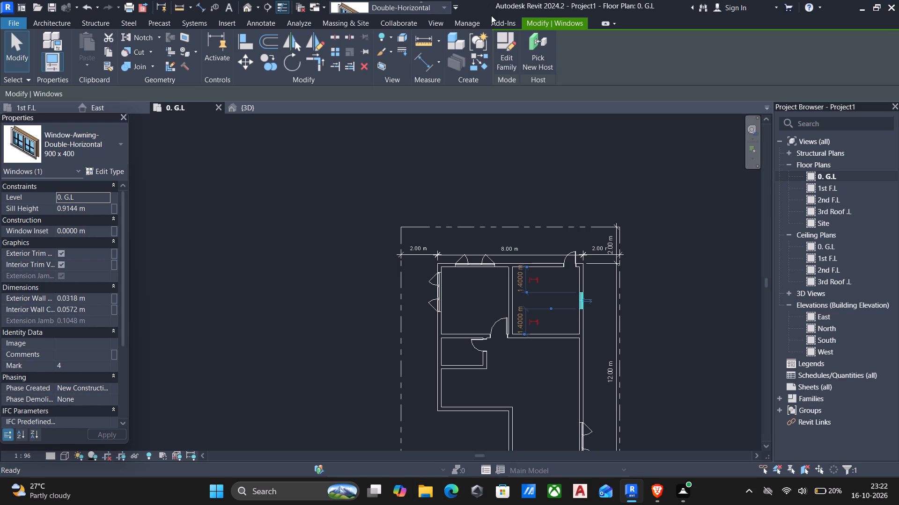
Open the Window-Awning-Double-Horizontal family in the family editor to view its design.
click(506, 49)
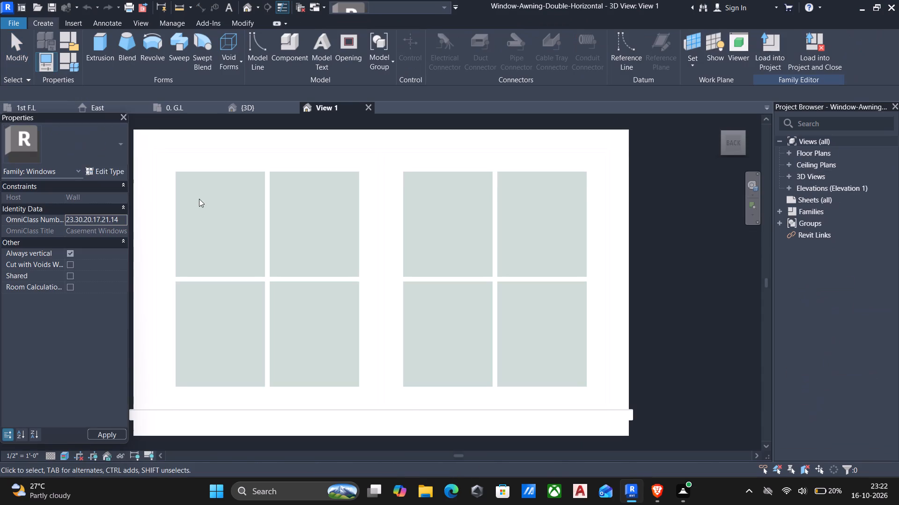
click(692, 252)
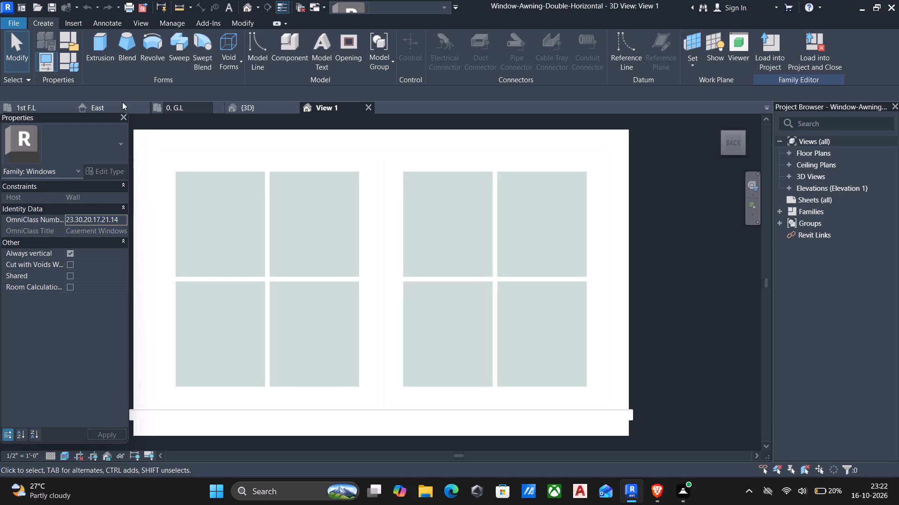
On the 1st F.L floor plan, start placing a window and preview the sliding window families available to load.
click(47, 105)
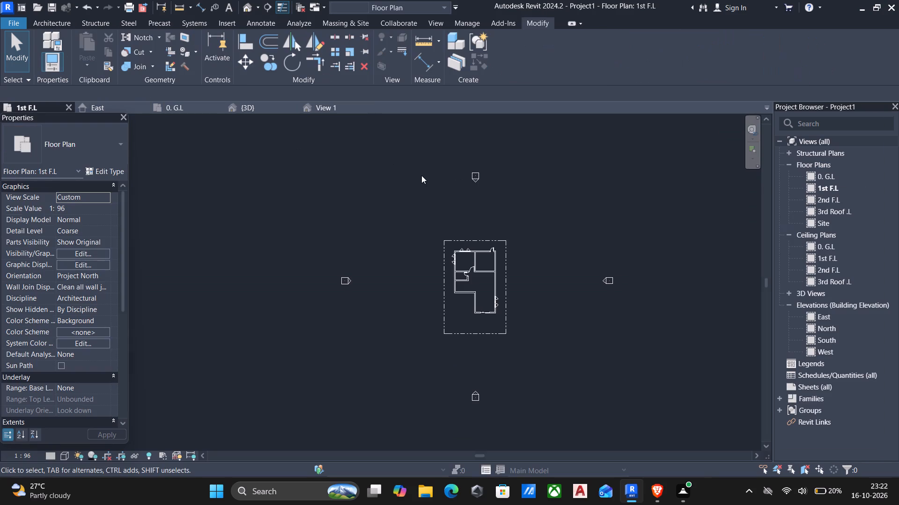
scroll(462, 291, up, 4)
text(wn)
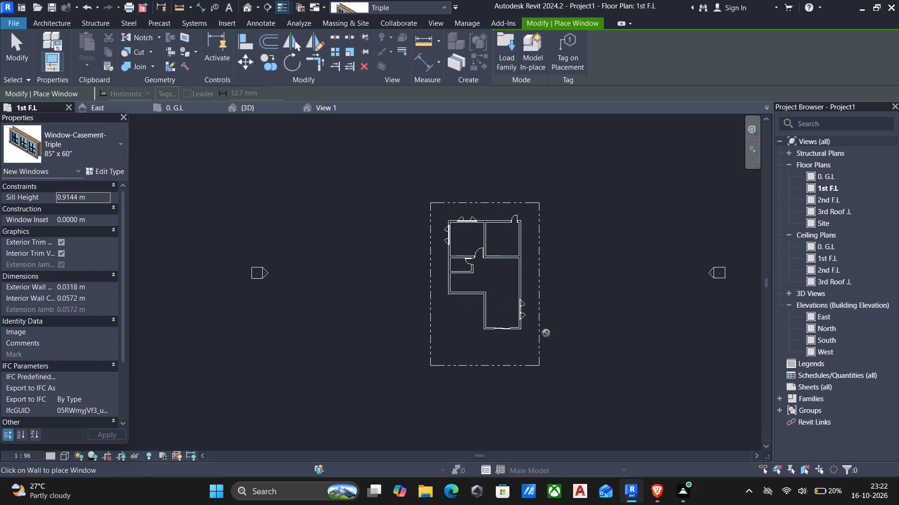
click(512, 42)
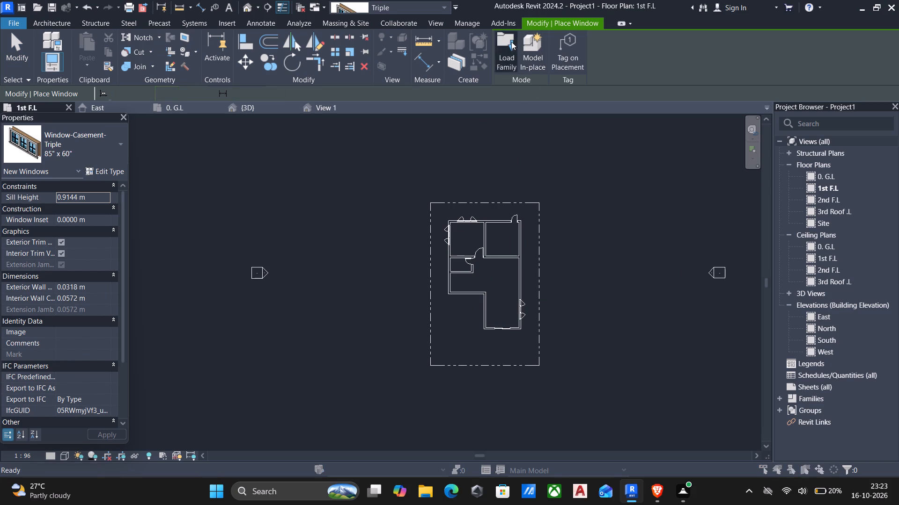
scroll(401, 219, down, 4)
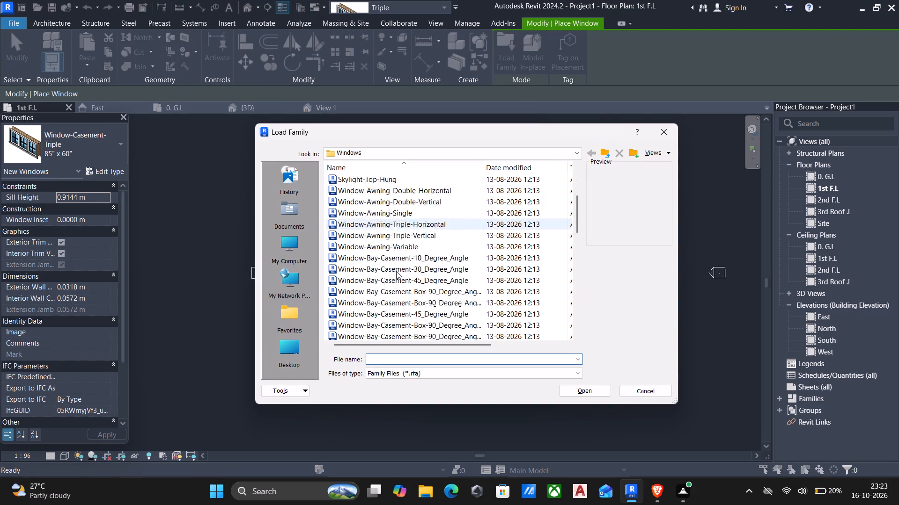
scroll(396, 271, down, 9)
scroll(427, 238, down, 8)
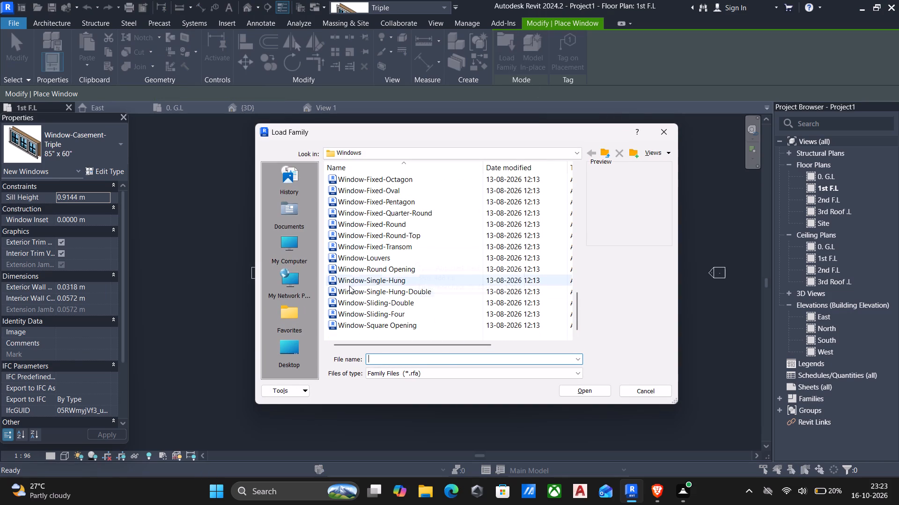
click(357, 291)
click(412, 304)
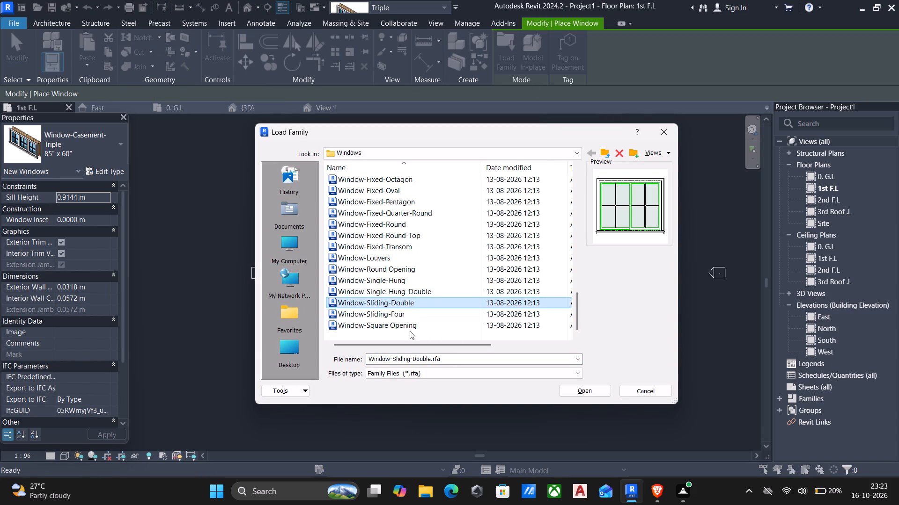
click(400, 318)
click(420, 332)
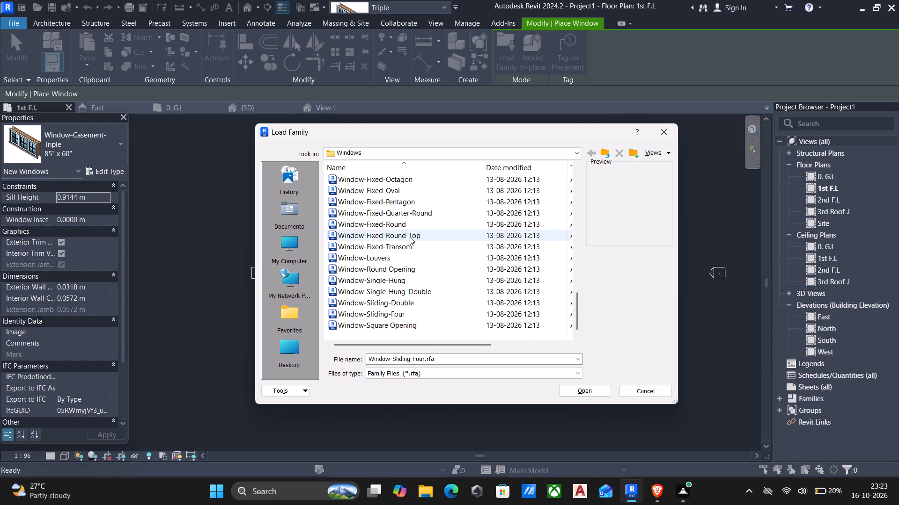
key(Return)
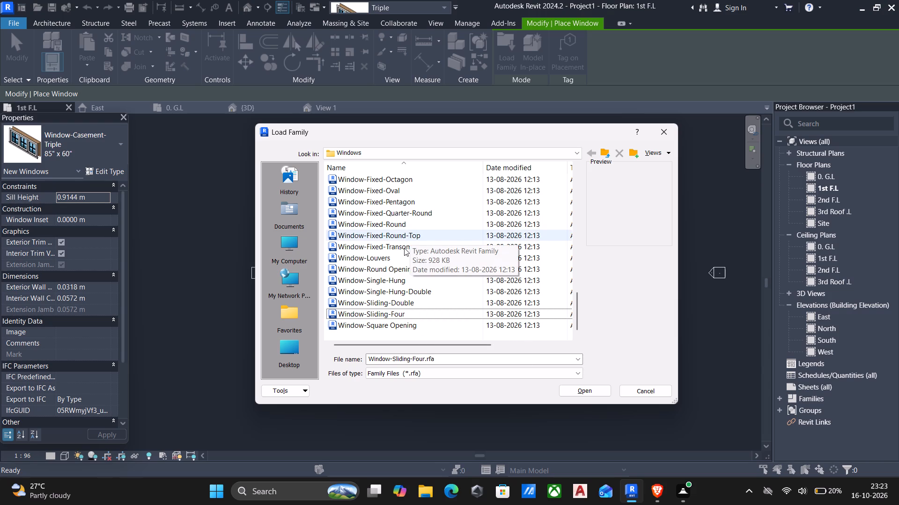
Find the Window-Louvers family in the Windows library and load it into the project.
scroll(391, 255, down, 7)
scroll(390, 260, up, 11)
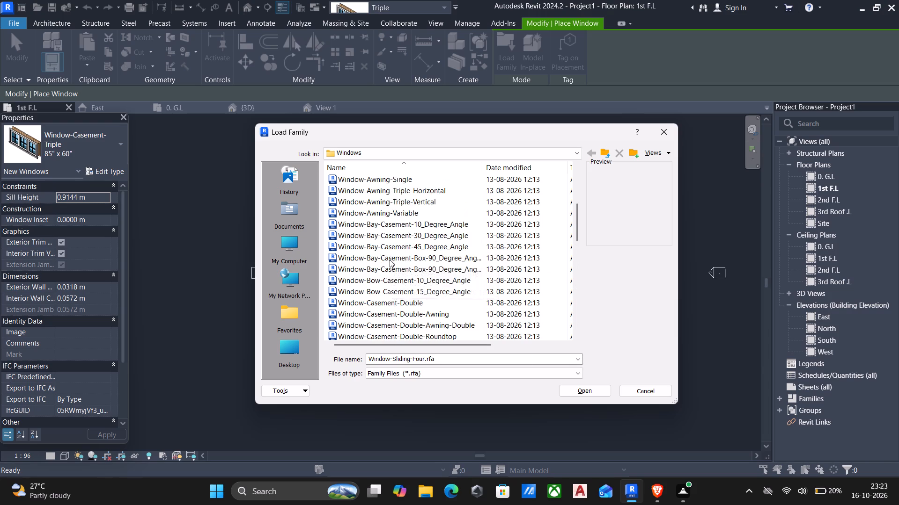
scroll(390, 260, up, 16)
scroll(379, 259, down, 15)
scroll(398, 314, down, 16)
click(377, 211)
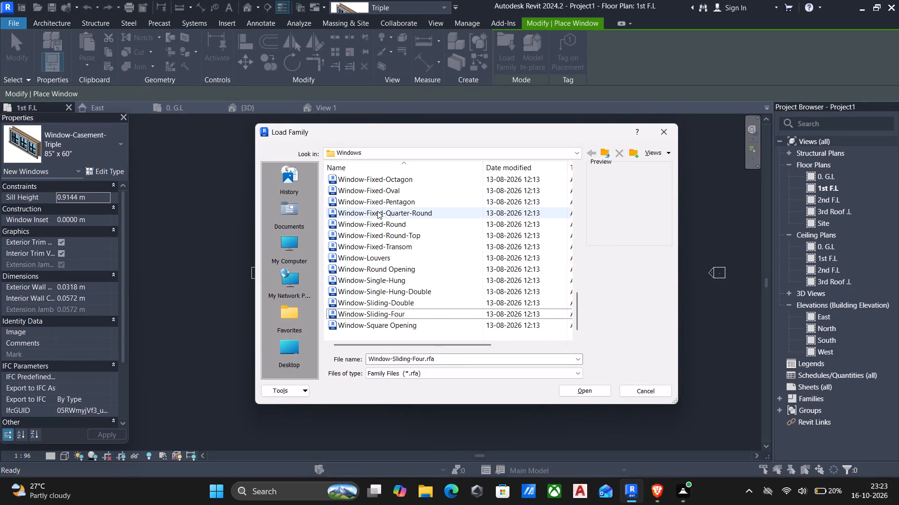
key(Down)
key(Down)
key(Down)
key(Down)
key(Down)
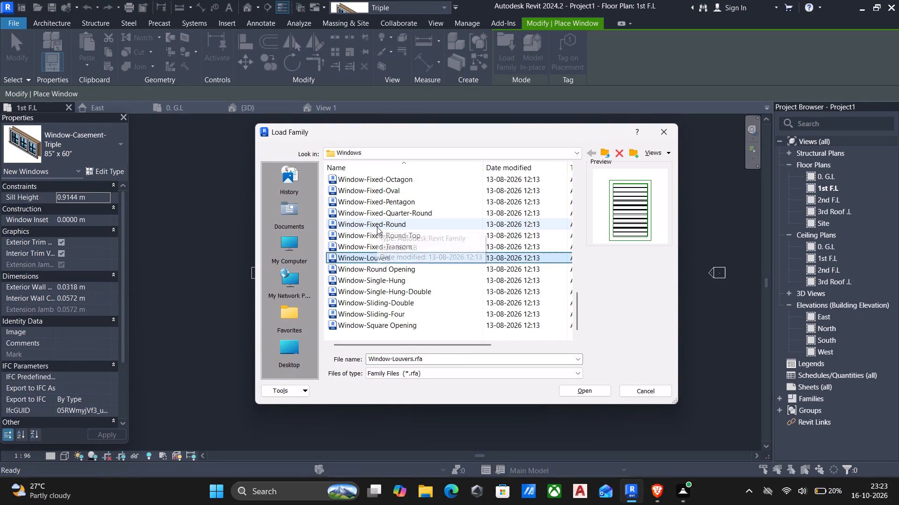
key(Up)
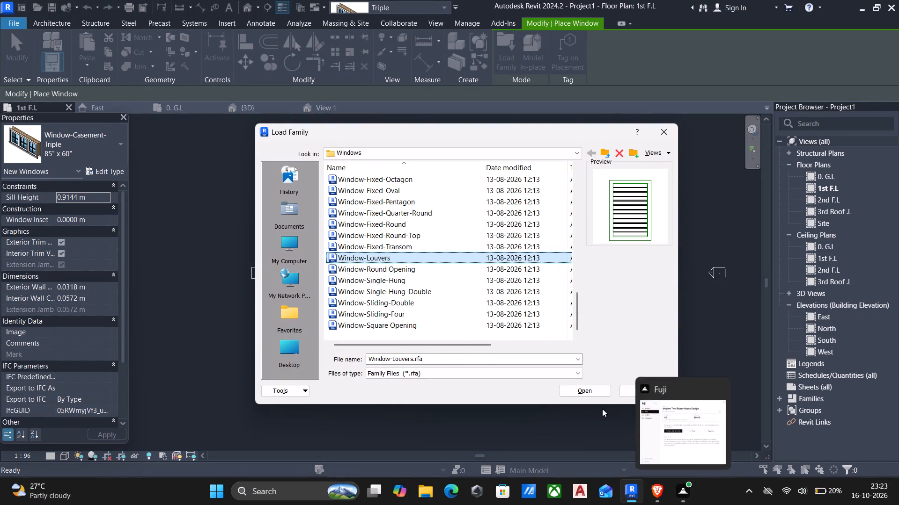
click(597, 402)
click(582, 386)
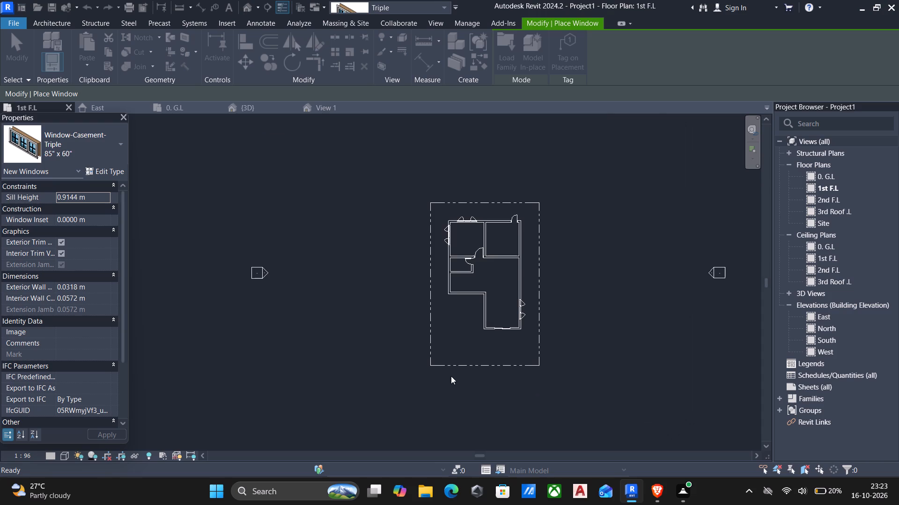
Place a 24" x 24" louvre window centred in the small west room's exterior wall, about 0.44 m from each adjoining wall.
scroll(447, 272, up, 10)
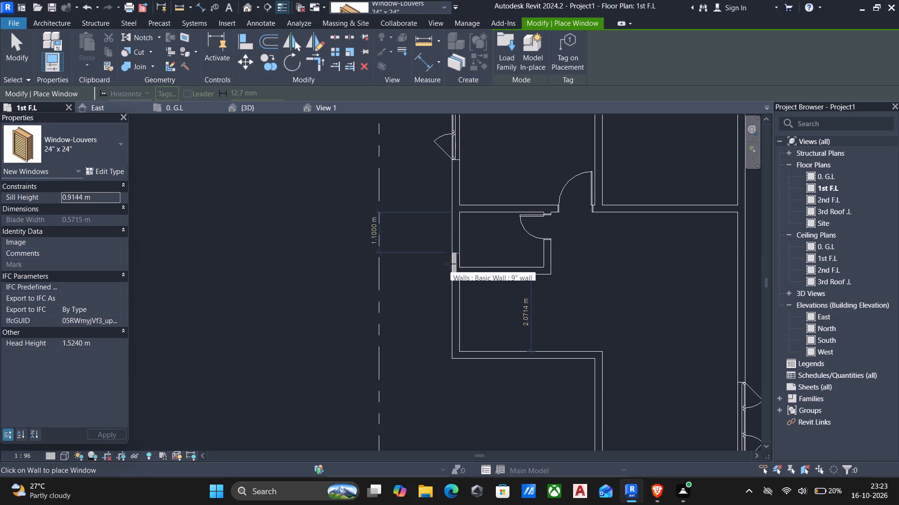
scroll(496, 259, up, 5)
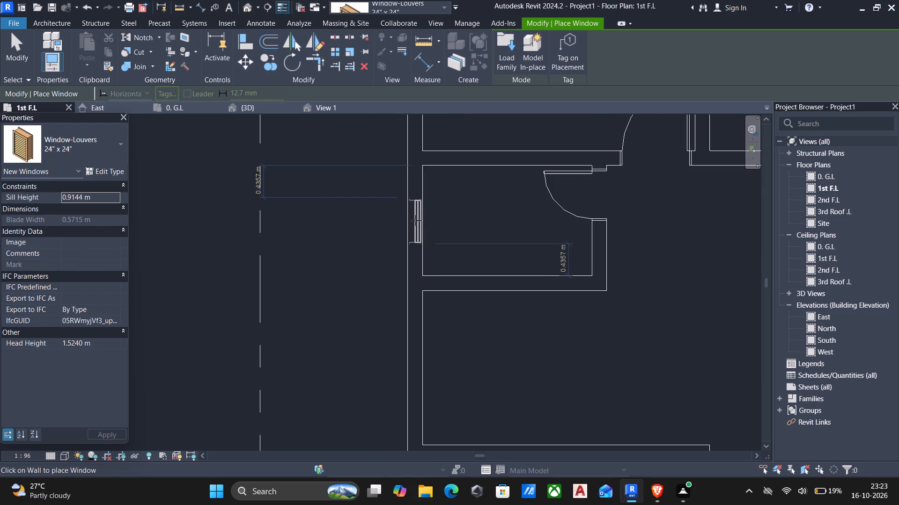
click(415, 220)
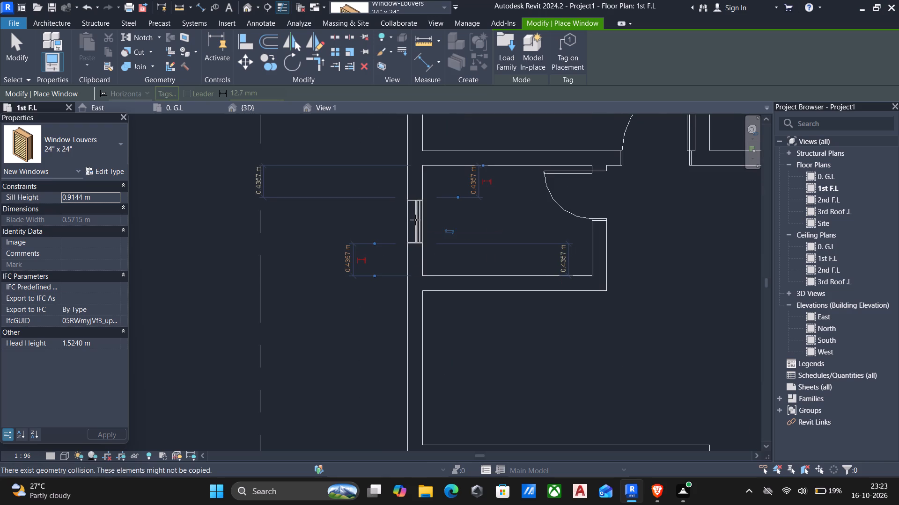
key(Escape)
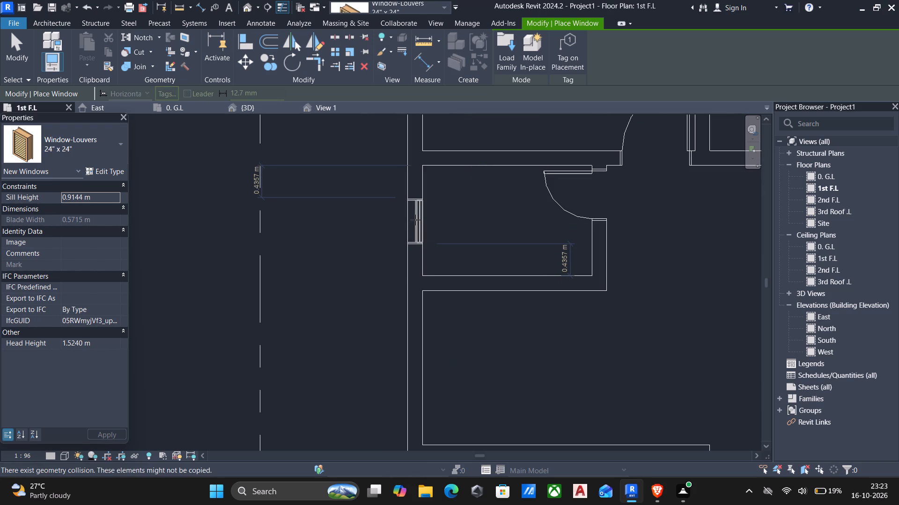
Examine the architectural model categories in the 1st F.L floor plan's Visibility/Graphic Overrides, and end window placement.
key(v)
key(g)
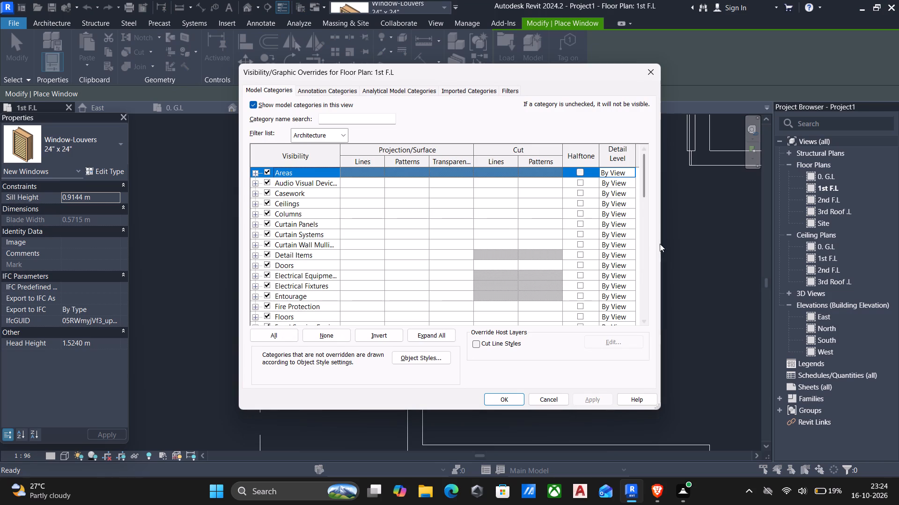
drag(639, 208, 646, 270)
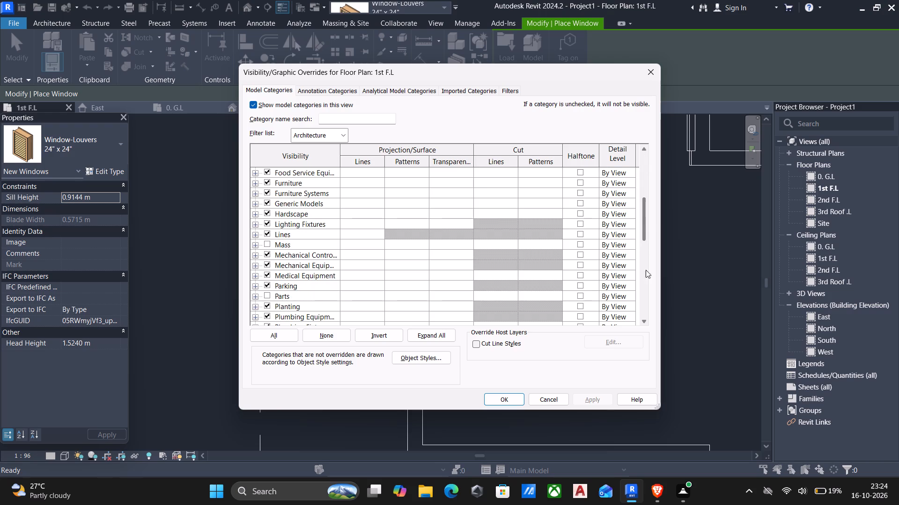
drag(646, 270, 646, 283)
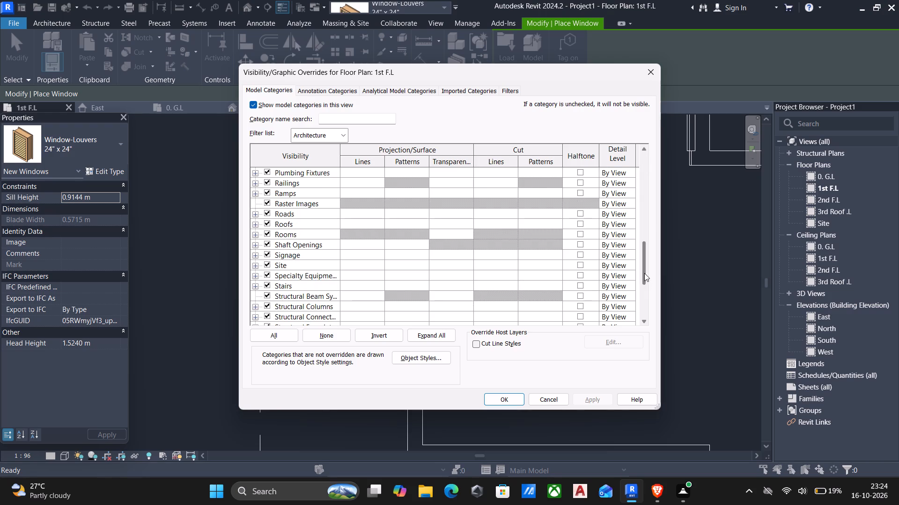
drag(644, 273, 639, 314)
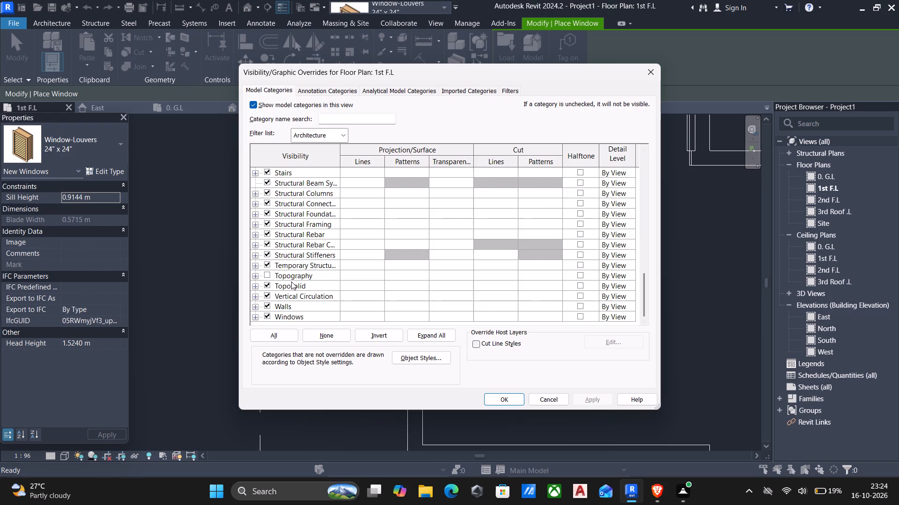
scroll(281, 273, up, 13)
scroll(281, 272, up, 10)
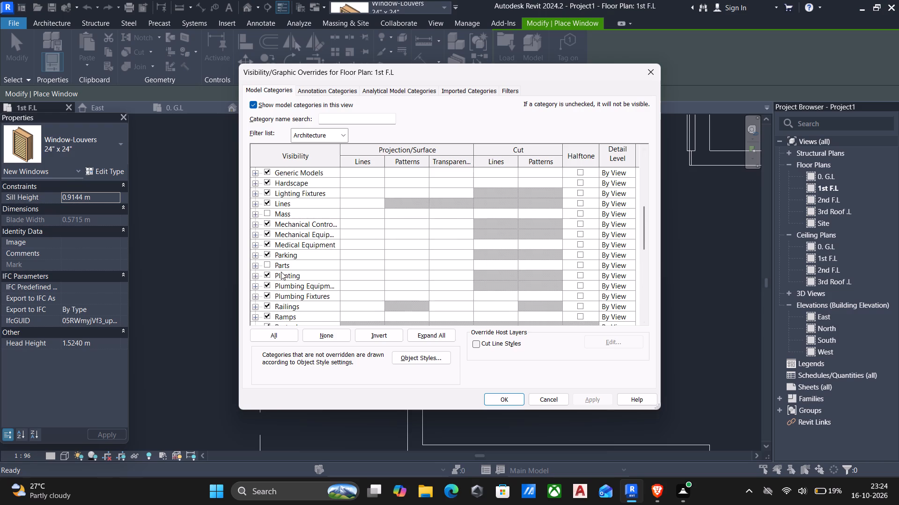
scroll(281, 272, up, 15)
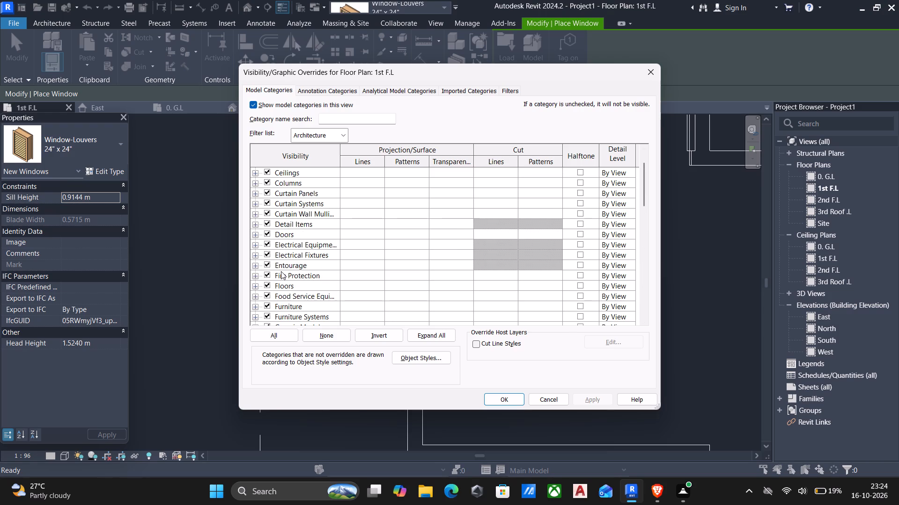
scroll(281, 271, down, 3)
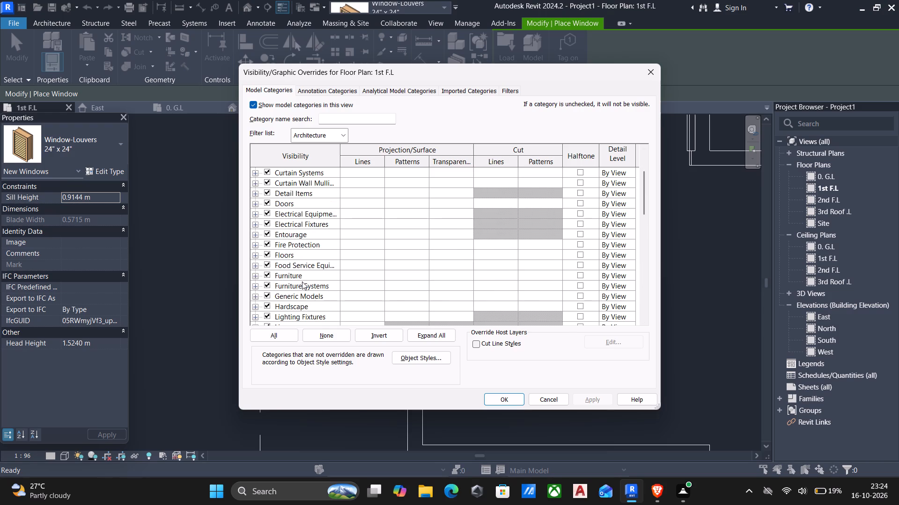
click(292, 299)
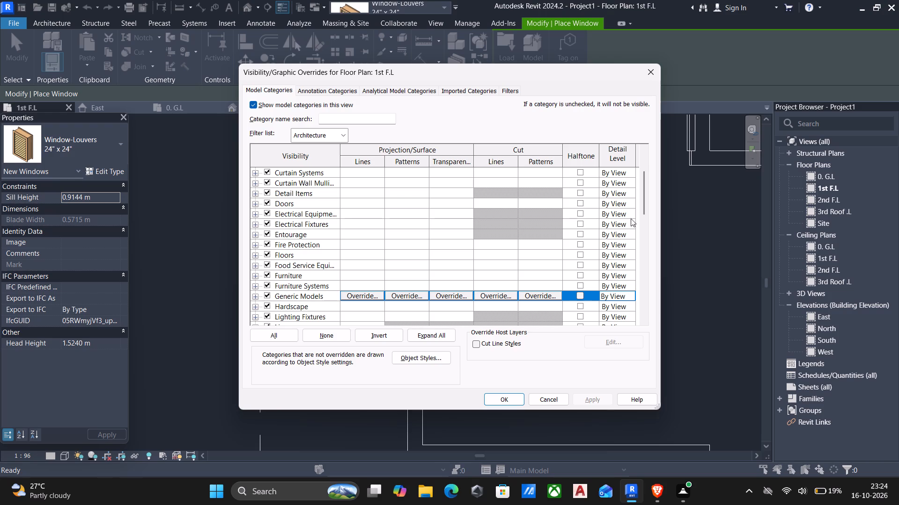
drag(641, 211, 654, 261)
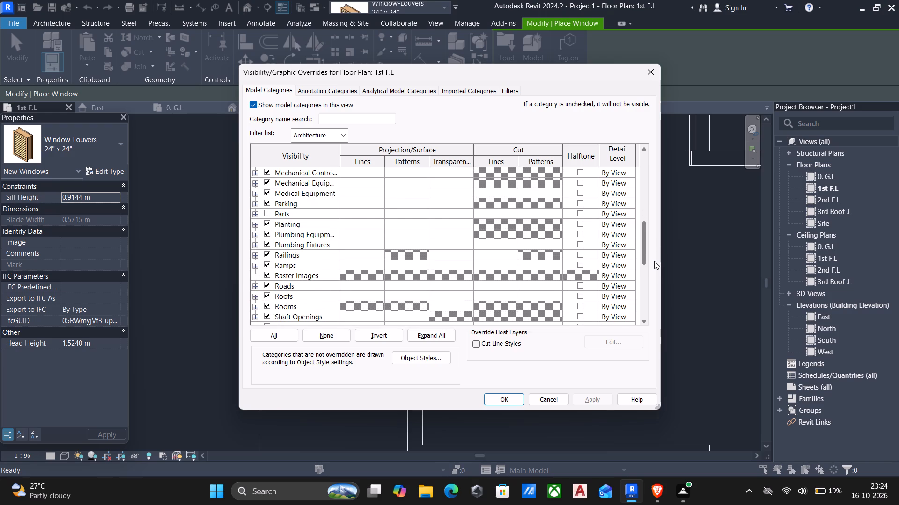
drag(654, 261, 654, 252)
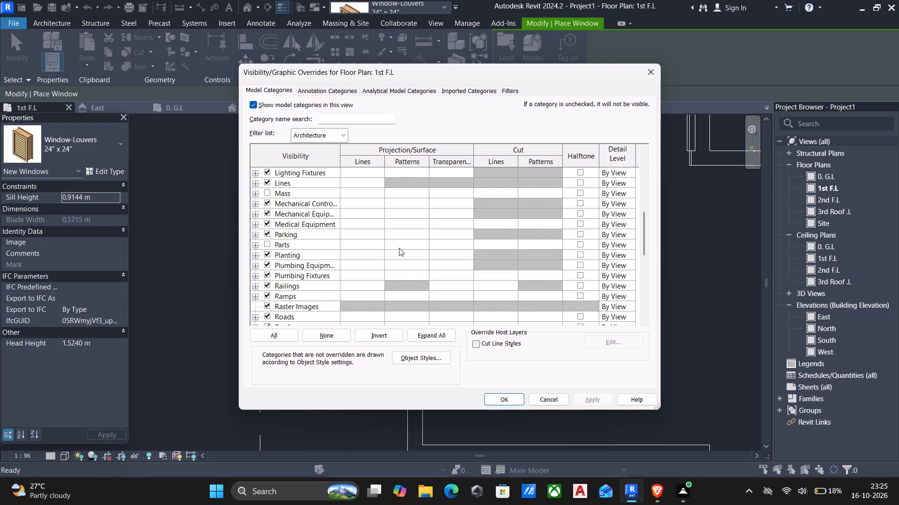
scroll(396, 244, up, 5)
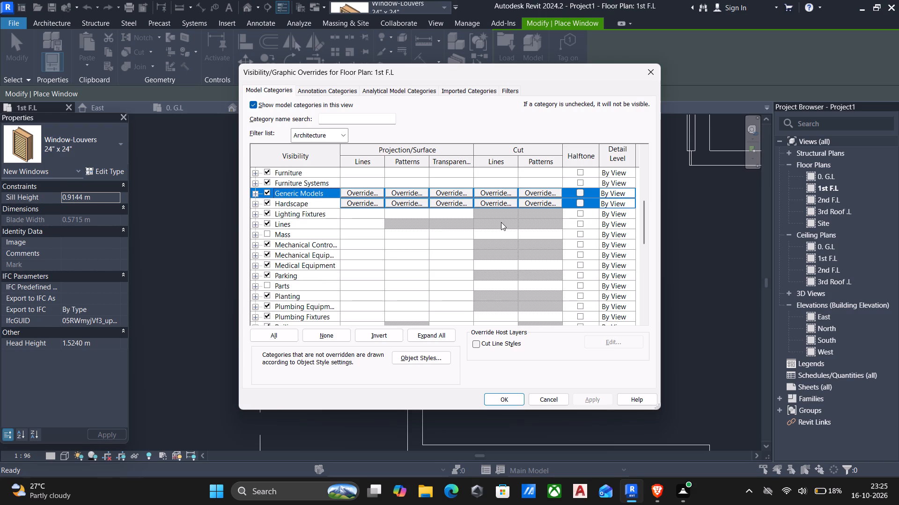
scroll(353, 272, down, 2)
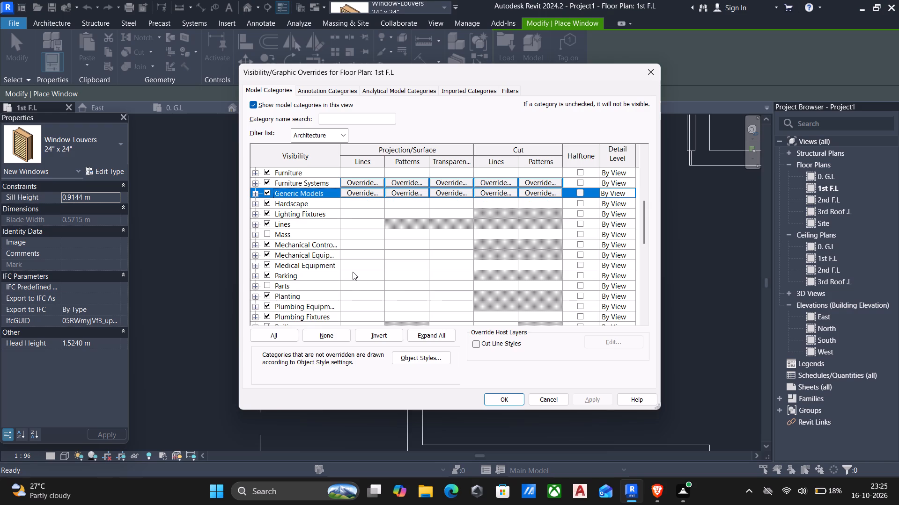
scroll(353, 272, down, 3)
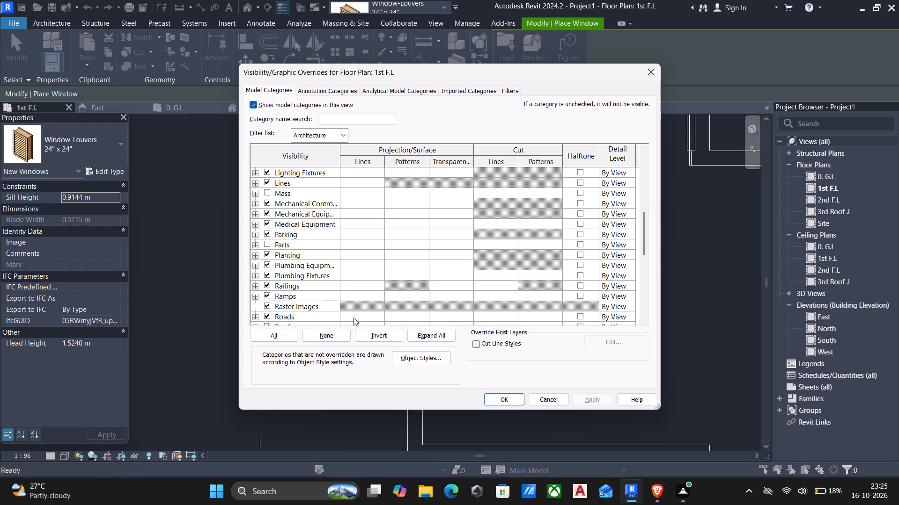
click(504, 399)
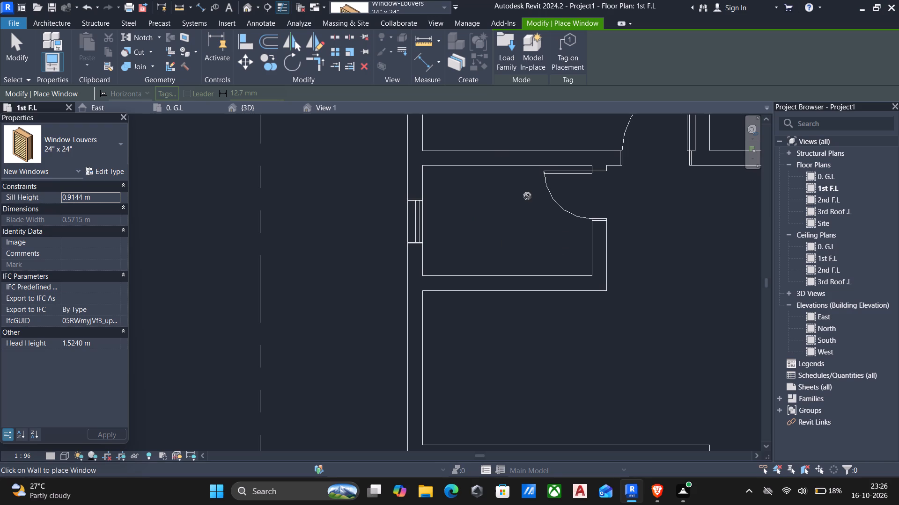
key(Escape)
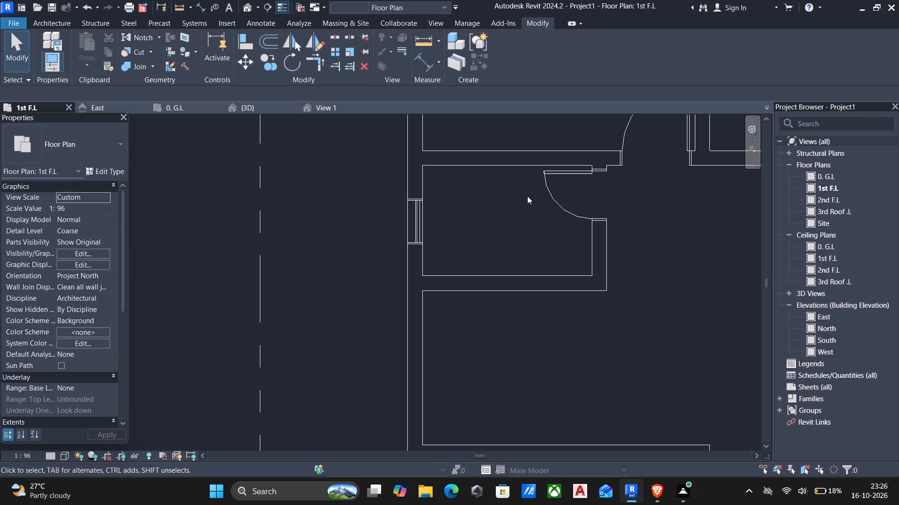
Start saving the project in the Documents folder, clearing the proposed file name.
key(ctrl+s)
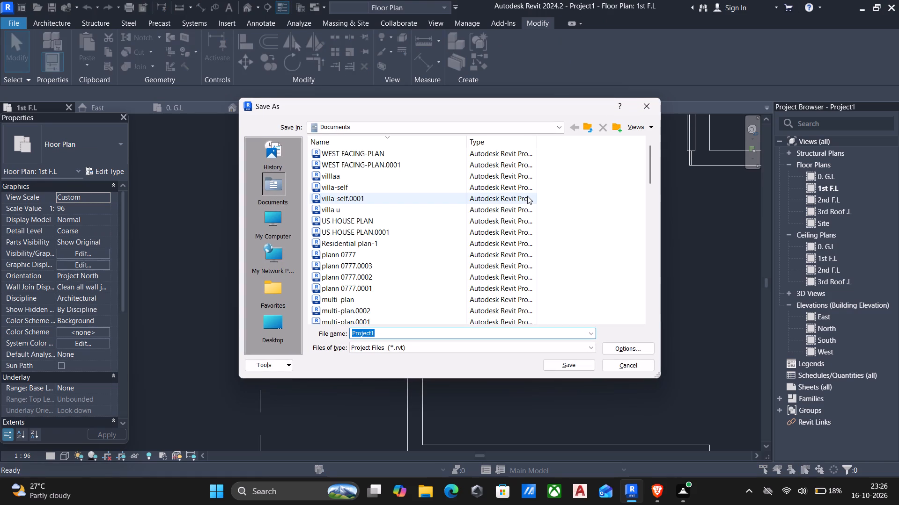
key(BackSpace)
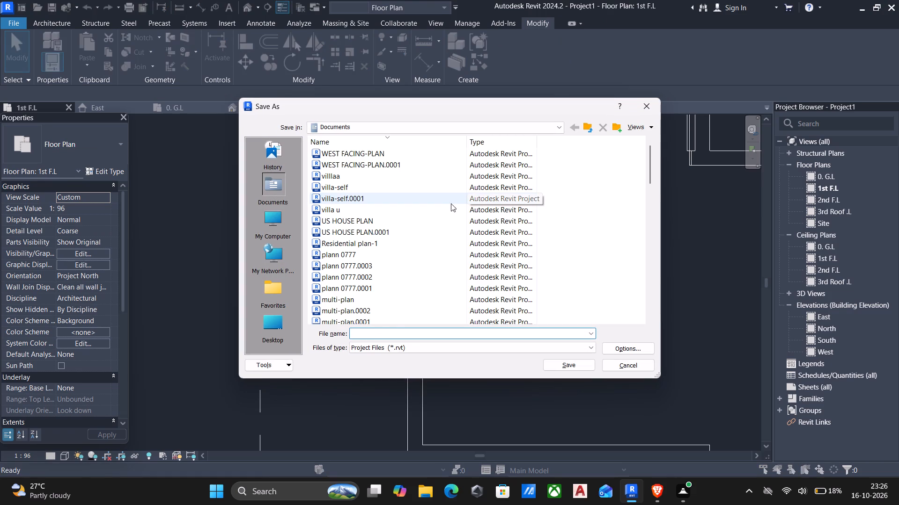
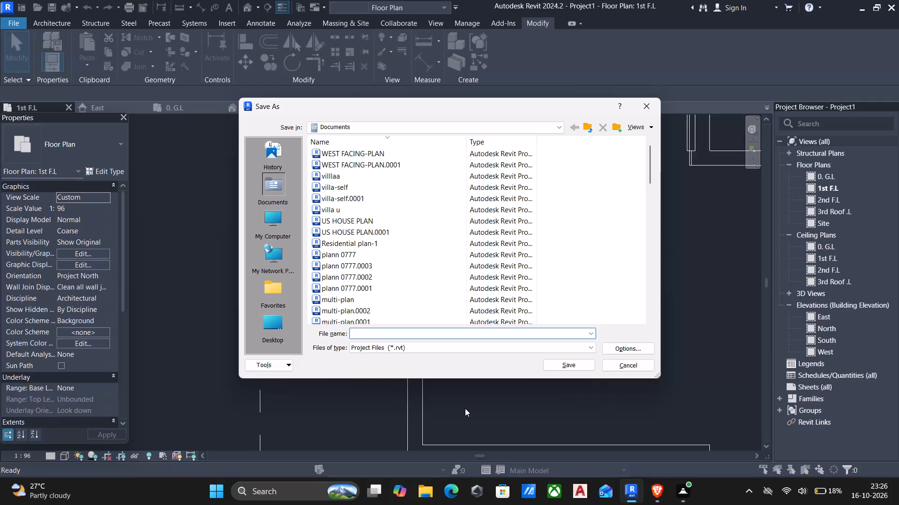
Name the project file "Modern Two-Storey House Design 16.4" and save it in the Documents folder.
key(super+v)
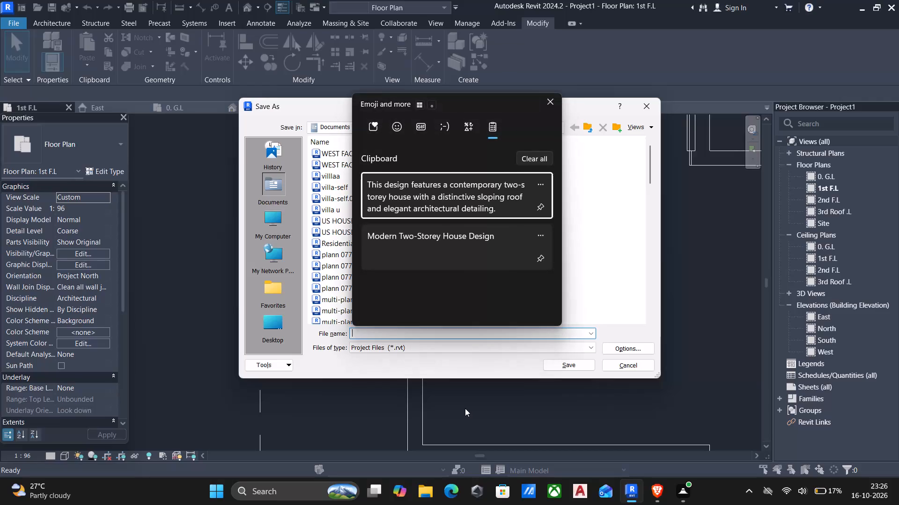
click(437, 232)
key(ctrl+v)
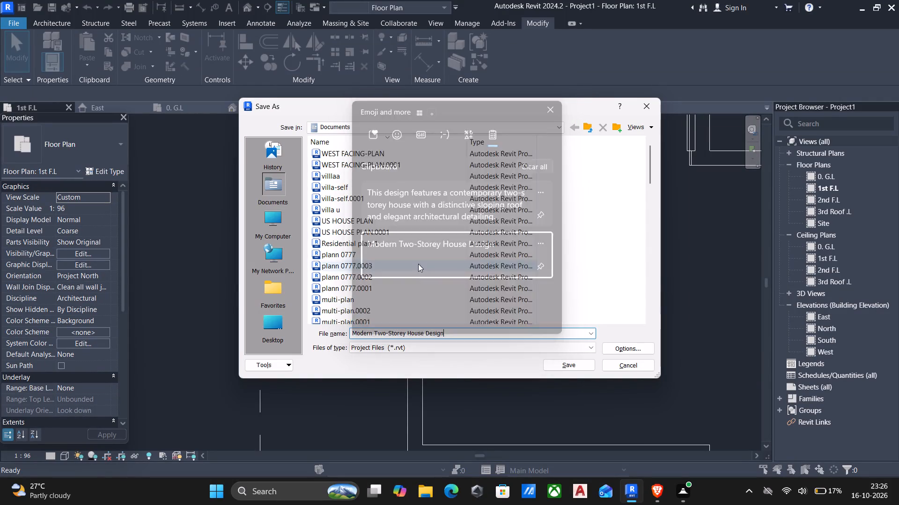
click(464, 333)
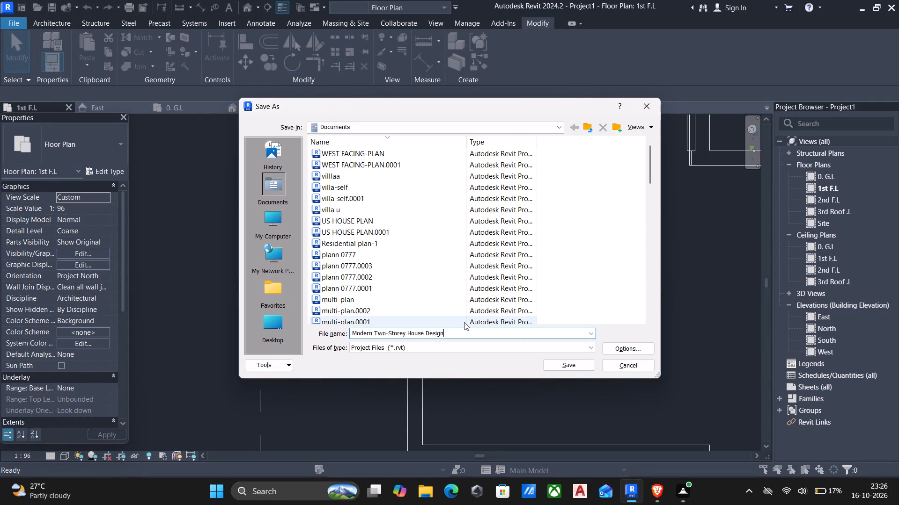
key(space)
text(16)
key(period)
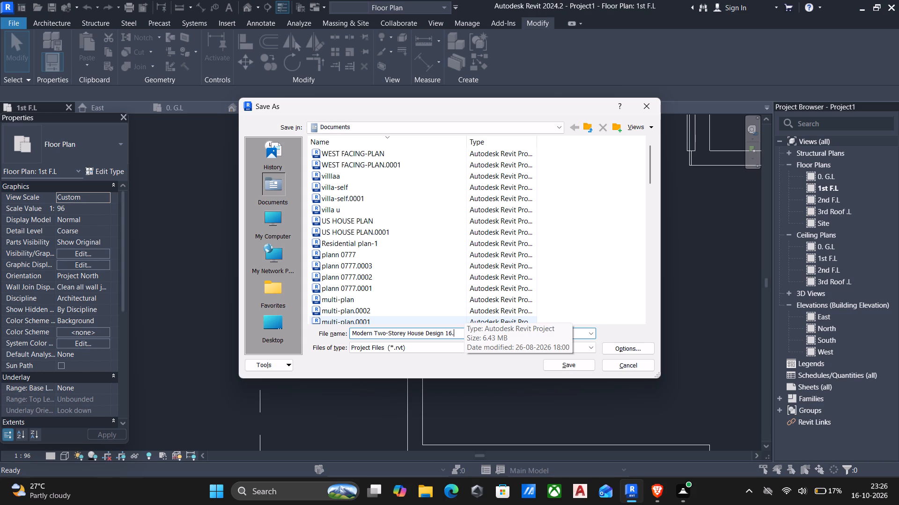
key(4)
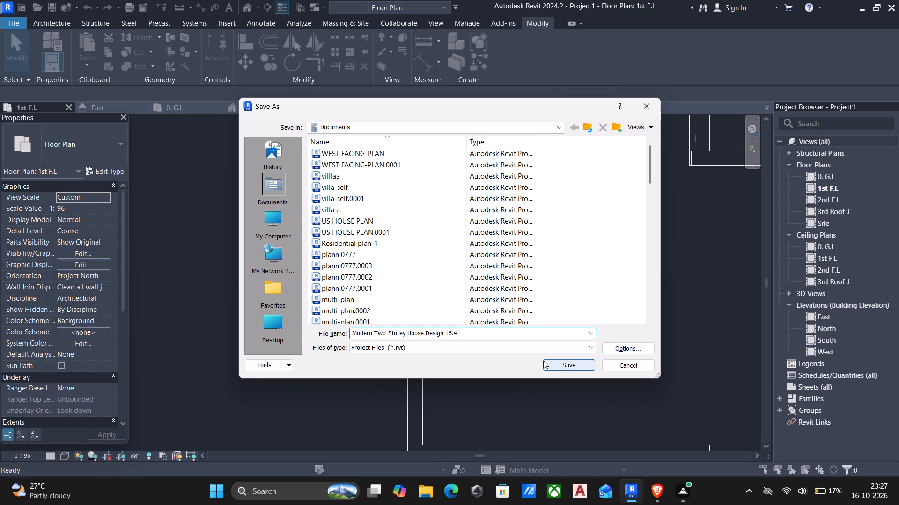
click(575, 363)
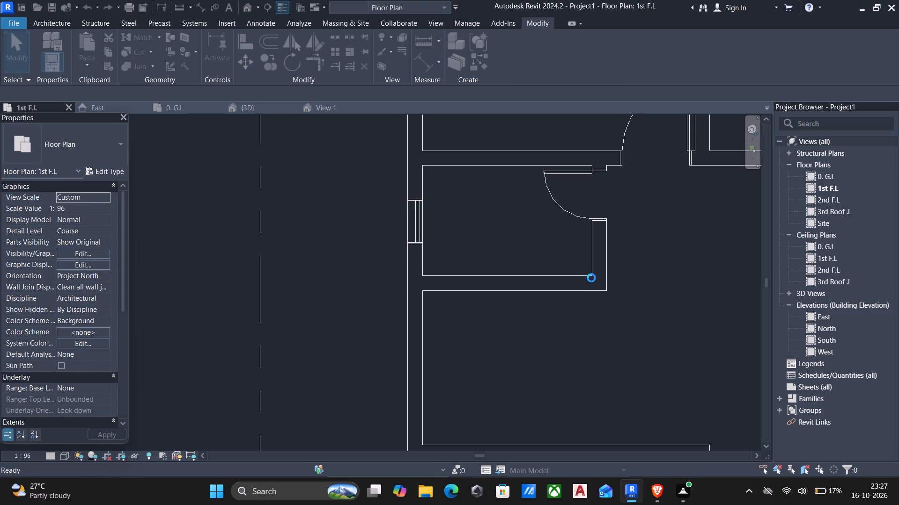
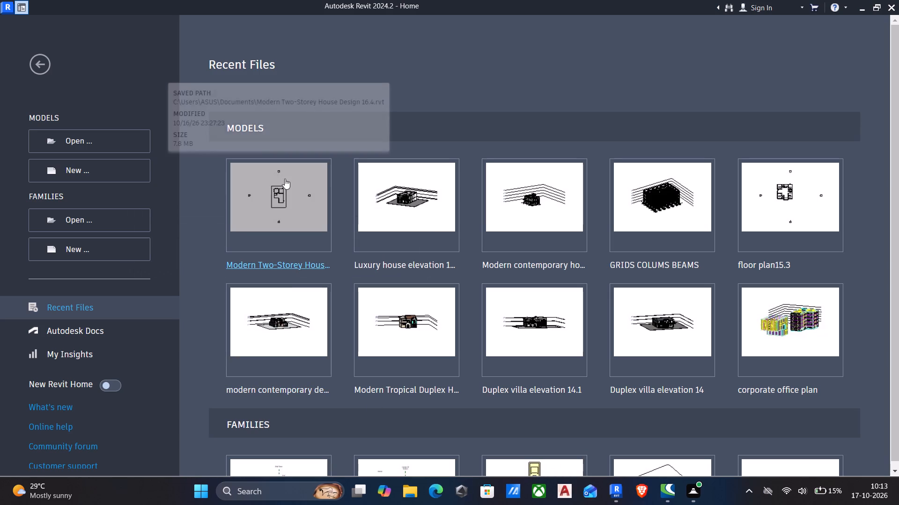
Open the recent project "Modern Two-Storey House Design 16.4".
click(280, 202)
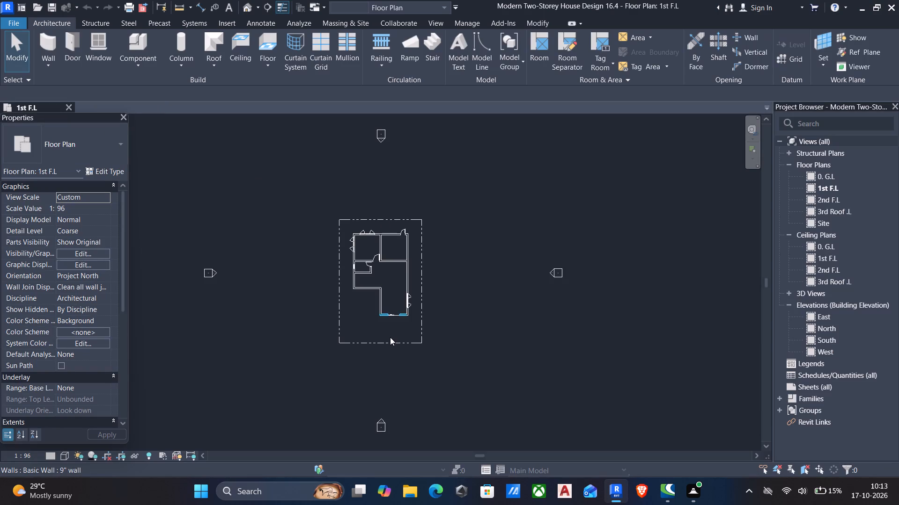
Place a matching 85" x 60" triple casement window centred on the north-east room's east wall, about 0.77 m from each end.
scroll(390, 337, up, 5)
middle_drag(366, 238, 404, 329)
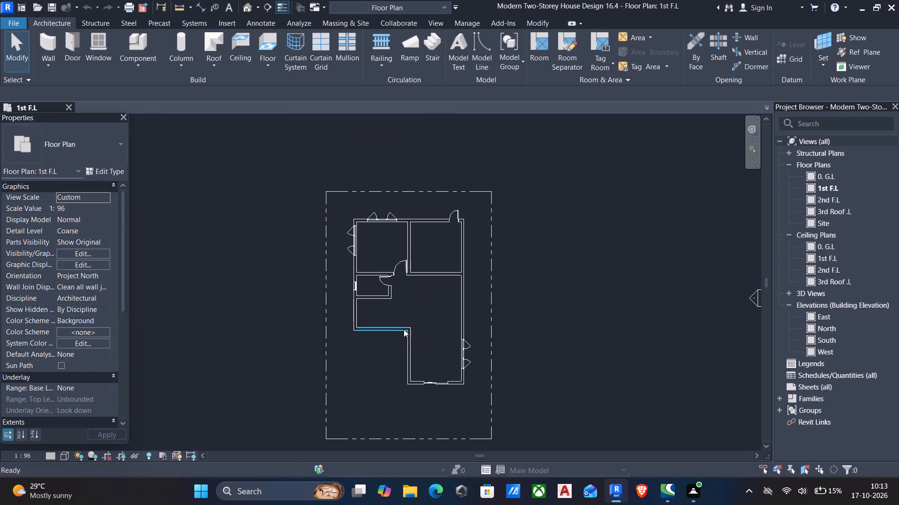
scroll(346, 236, up, 4)
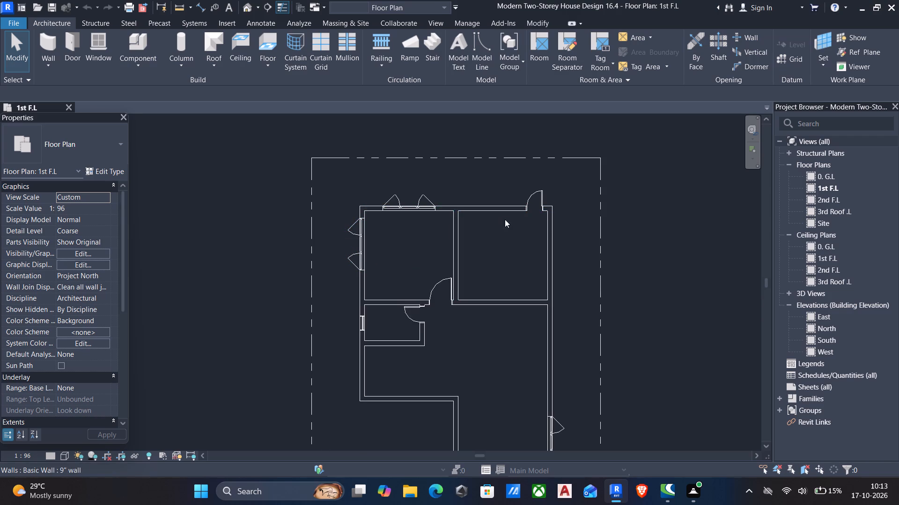
scroll(507, 231, down, 2)
middle_drag(542, 400, 540, 377)
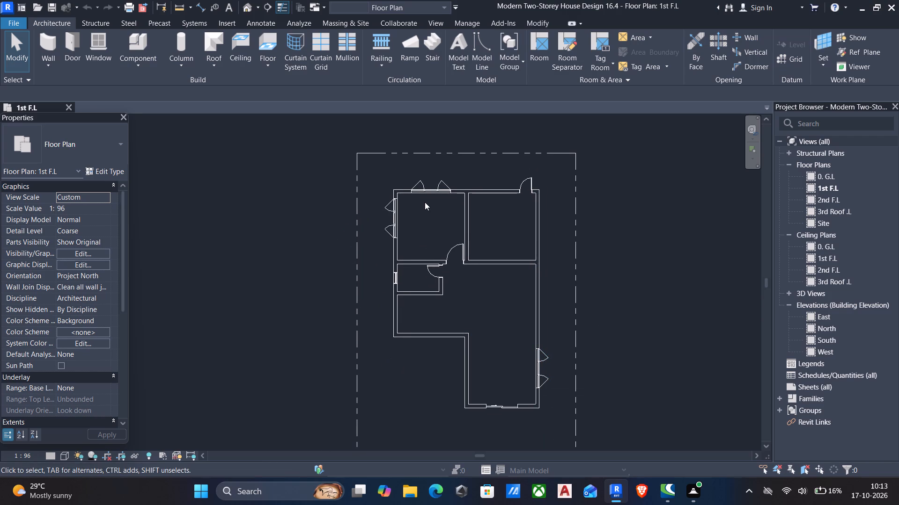
click(435, 188)
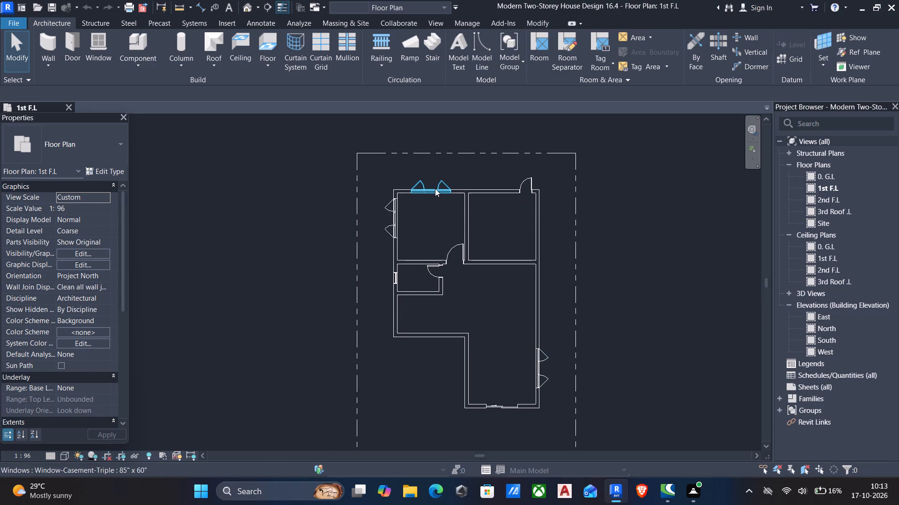
text(cs)
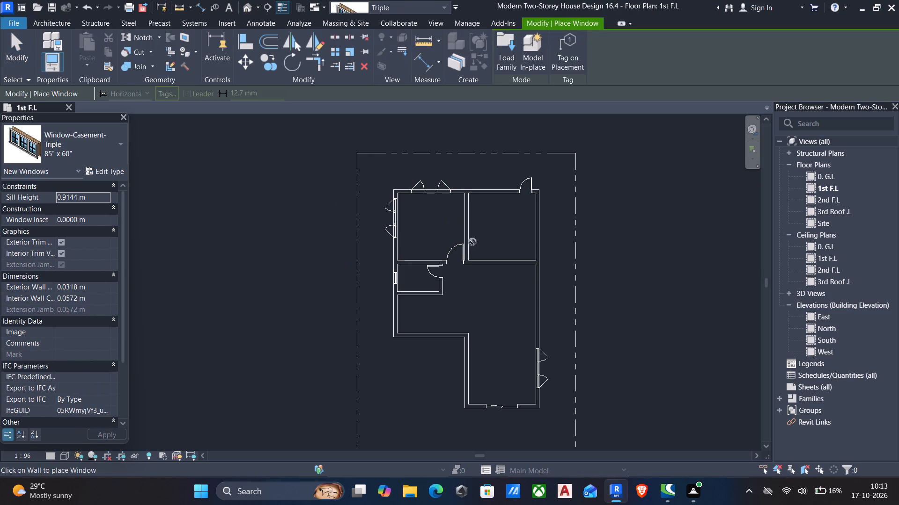
click(541, 230)
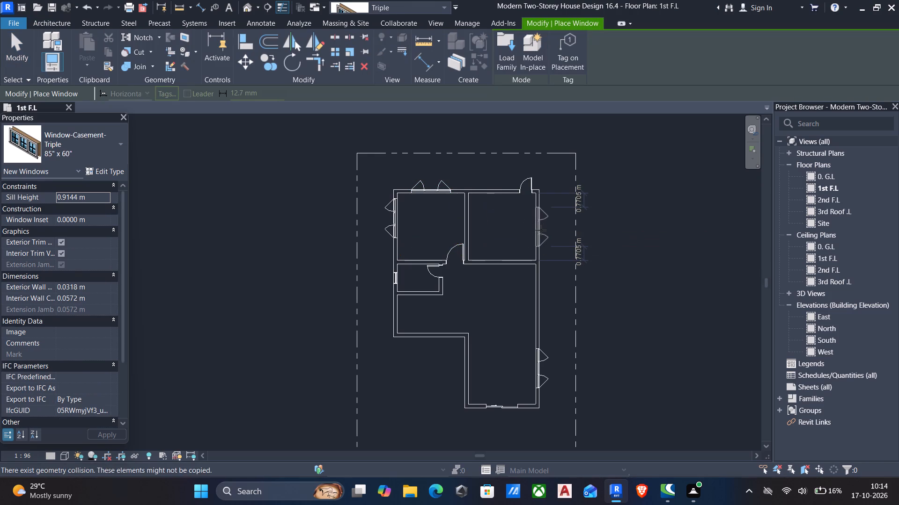
key(Escape)
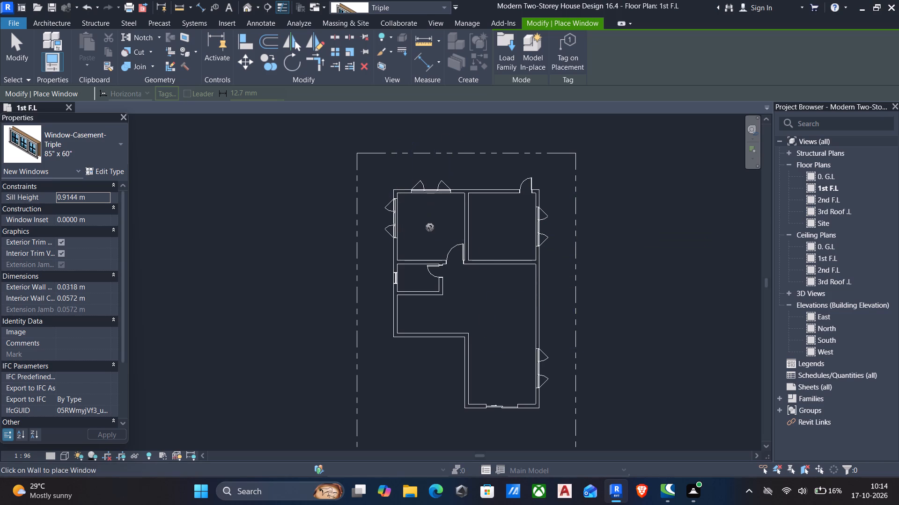
key(Escape)
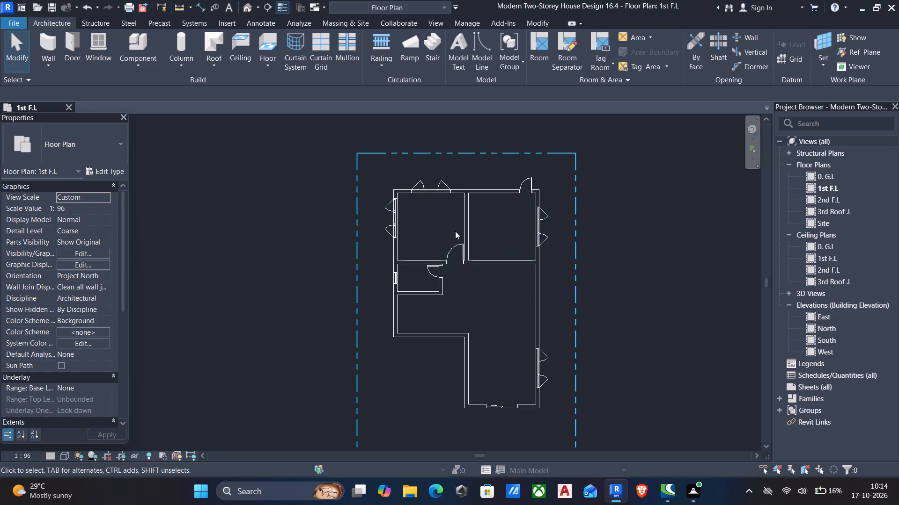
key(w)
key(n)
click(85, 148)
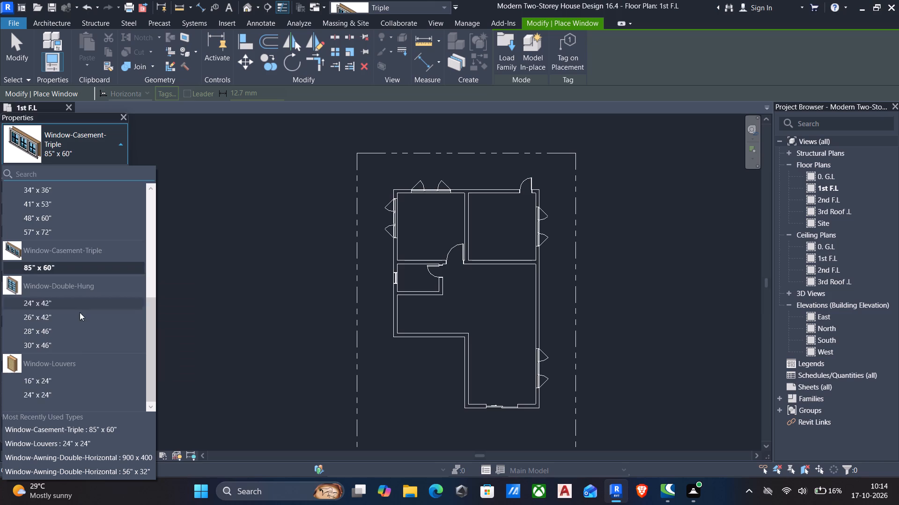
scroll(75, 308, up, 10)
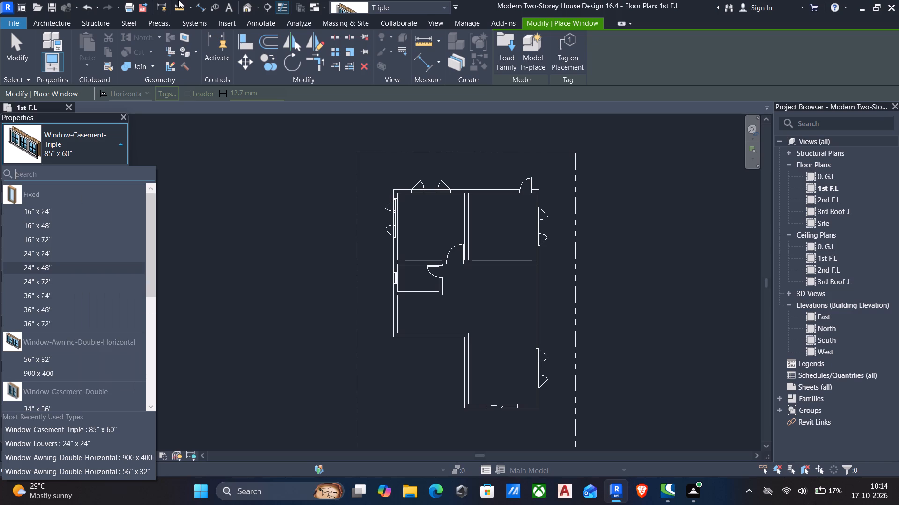
In the default 3D view's visibility overrides, turn off the Plan Swing subcategory of Windows and apply it.
click(247, 7)
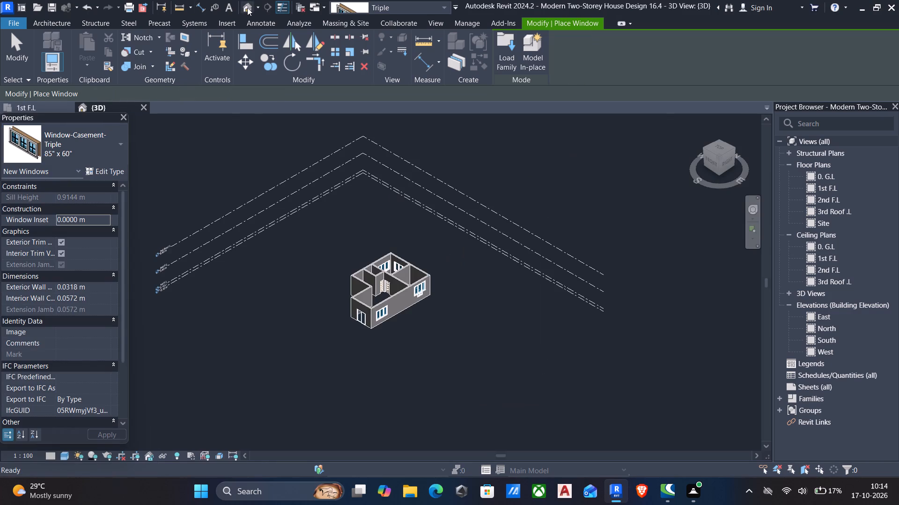
key(Escape)
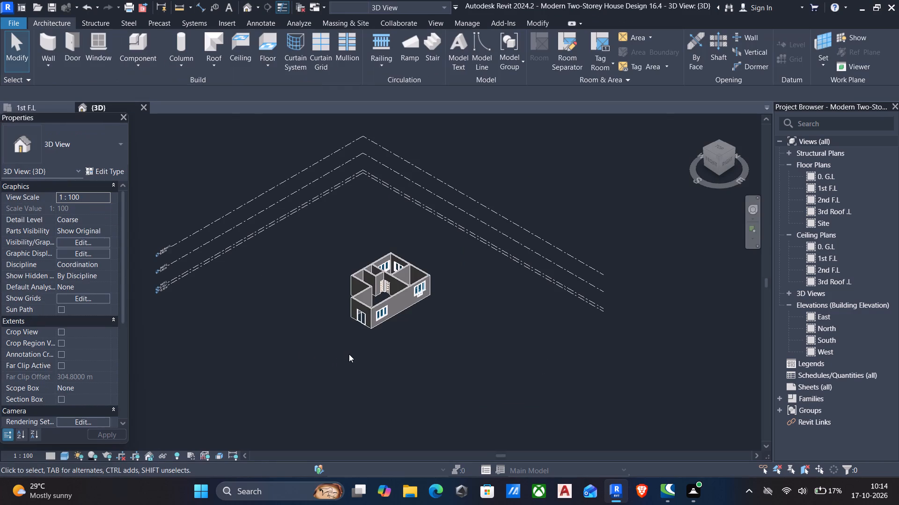
text(vv)
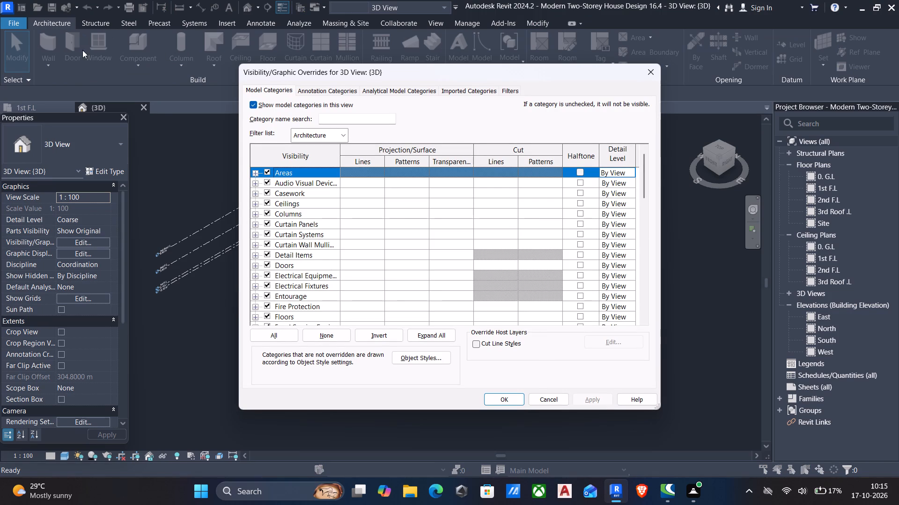
click(339, 132)
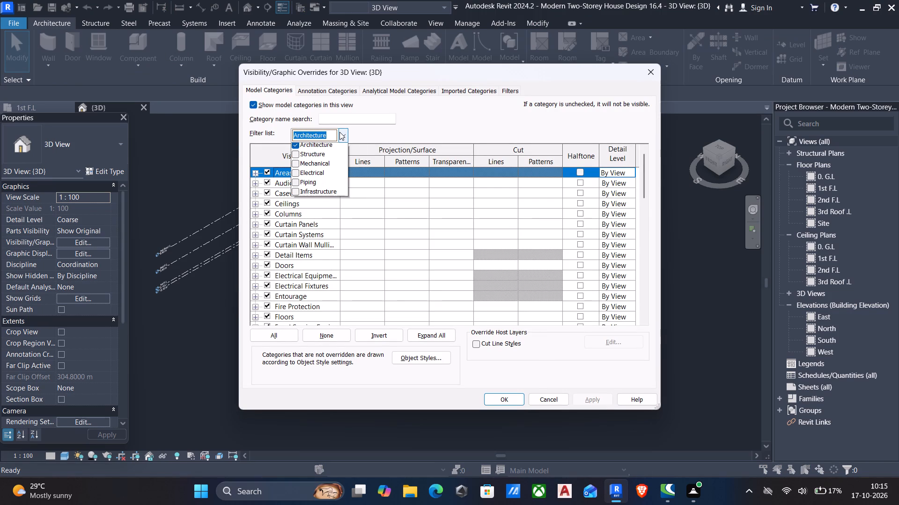
click(339, 132)
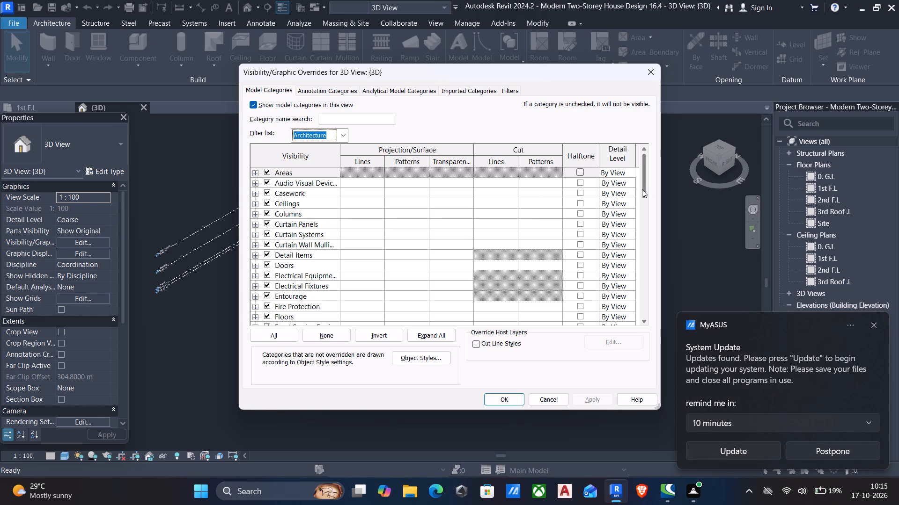
drag(643, 192, 606, 332)
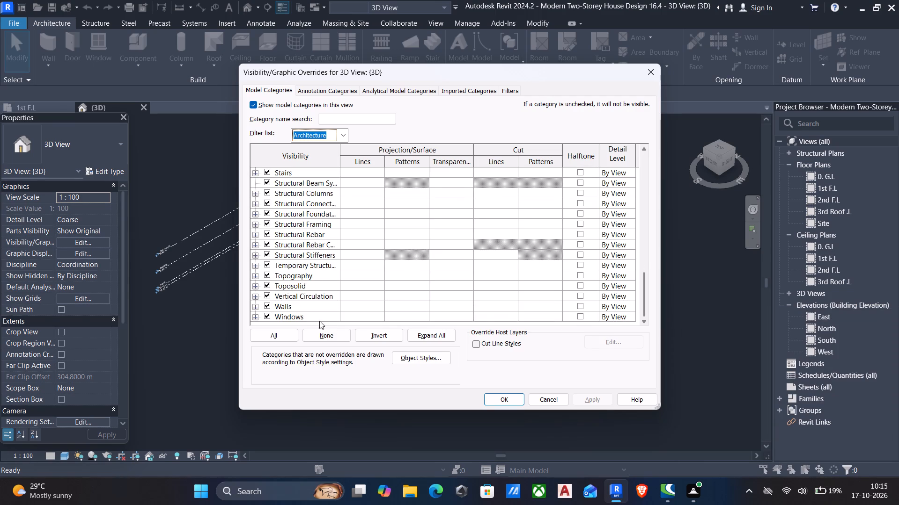
click(314, 317)
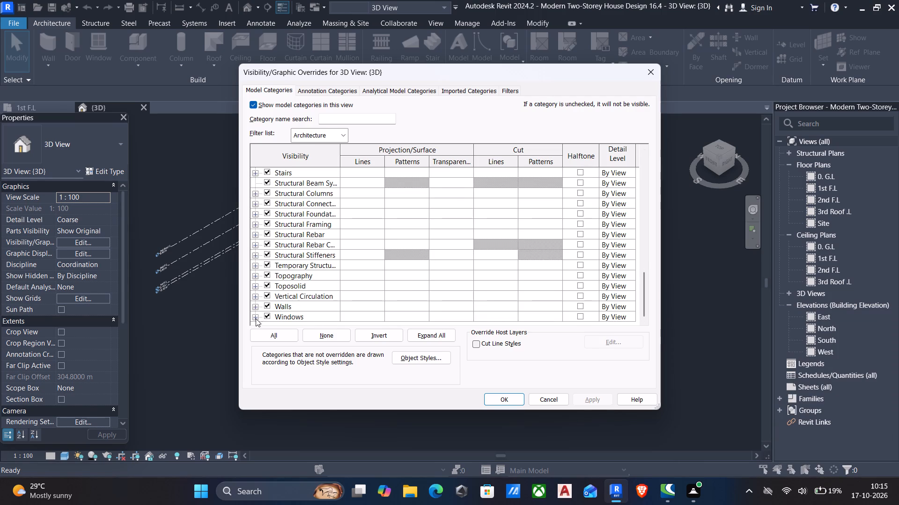
click(256, 318)
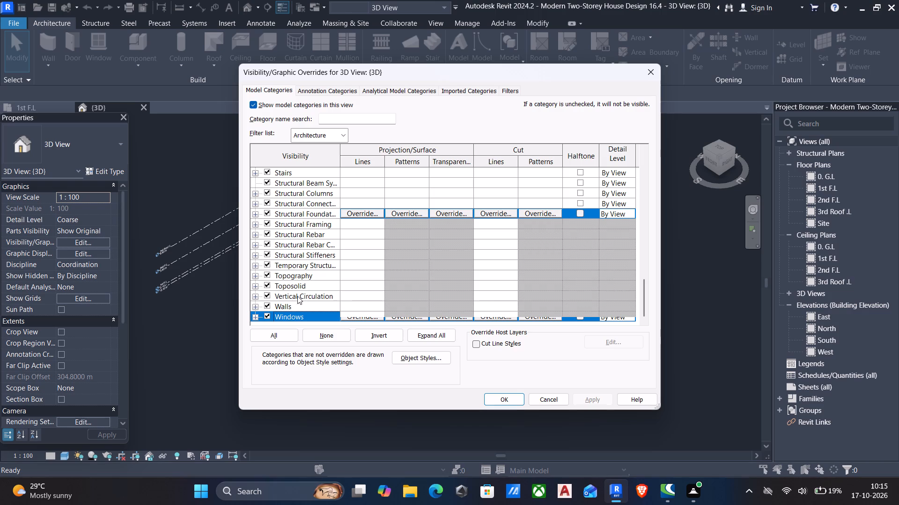
scroll(283, 258, down, 4)
click(280, 285)
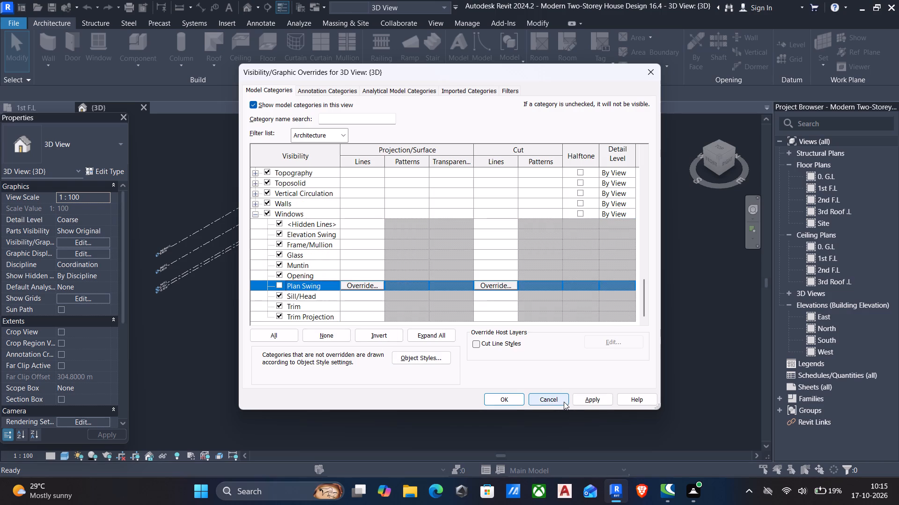
click(598, 397)
click(508, 398)
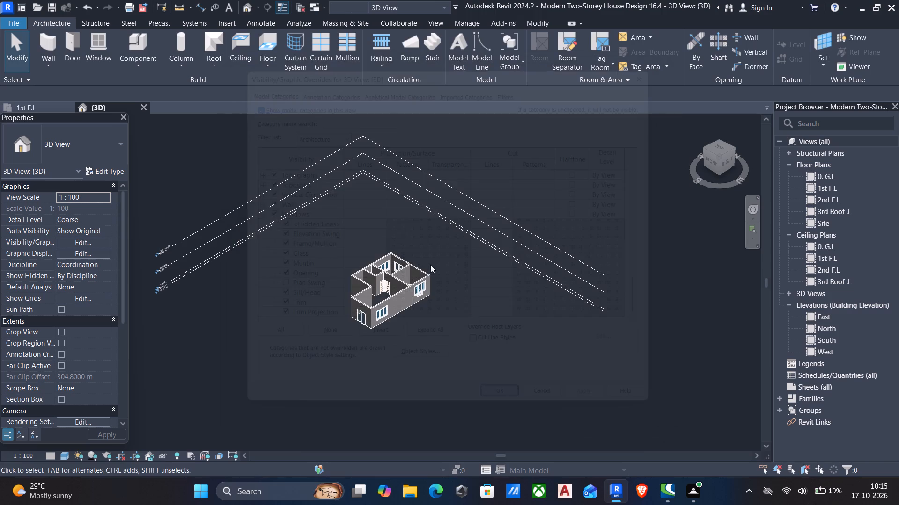
Open the 0. G.L floor plan and bring the house layout into view.
double_click(839, 175)
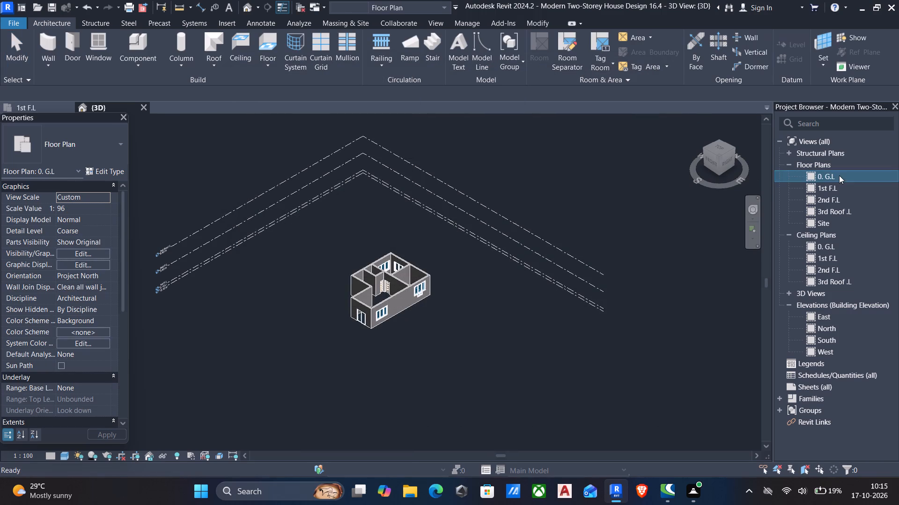
scroll(402, 298, up, 5)
scroll(383, 200, up, 3)
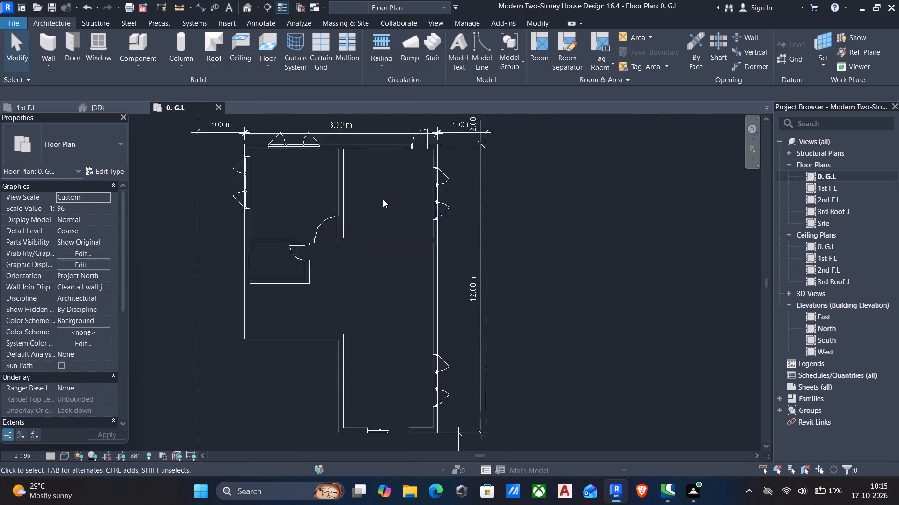
scroll(383, 199, up, 3)
middle_drag(383, 199, 436, 258)
scroll(437, 258, down, 5)
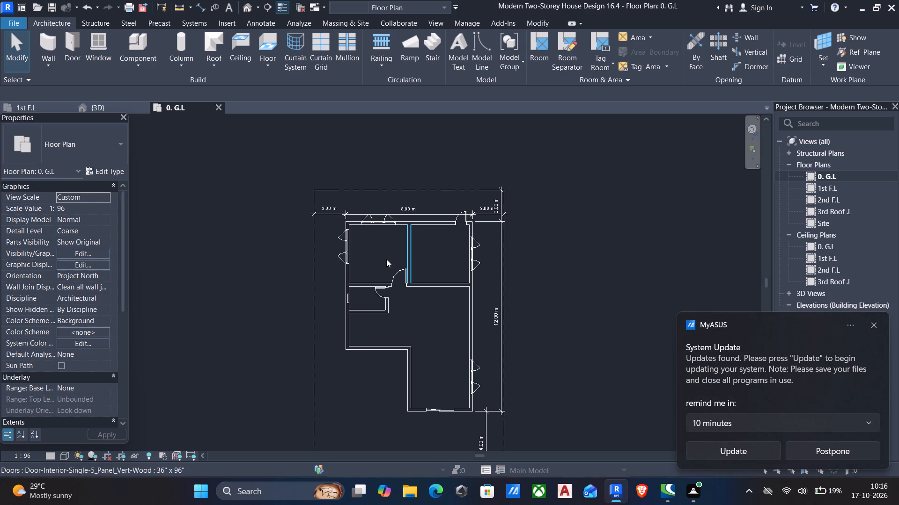
In the 0. G.L floor plan's visibility overrides, turn off the Plan Swing subcategory of Windows.
text(vv)
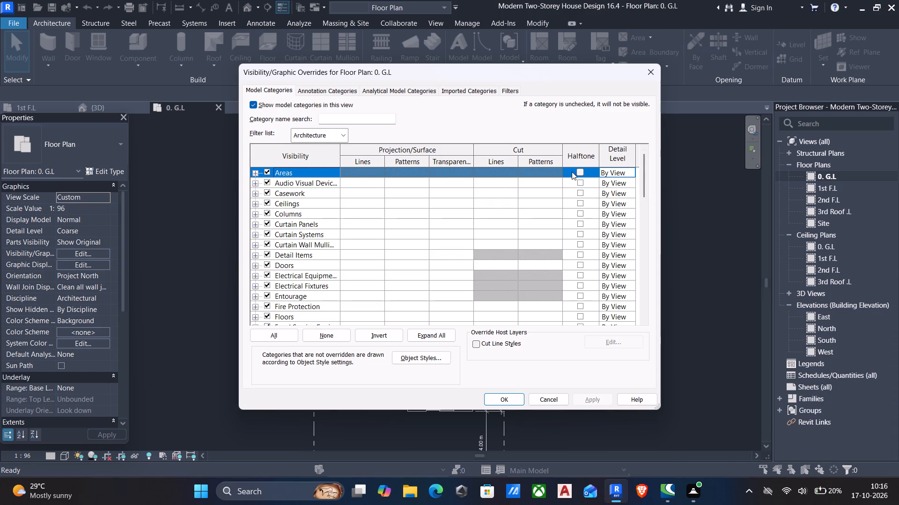
drag(644, 189, 631, 323)
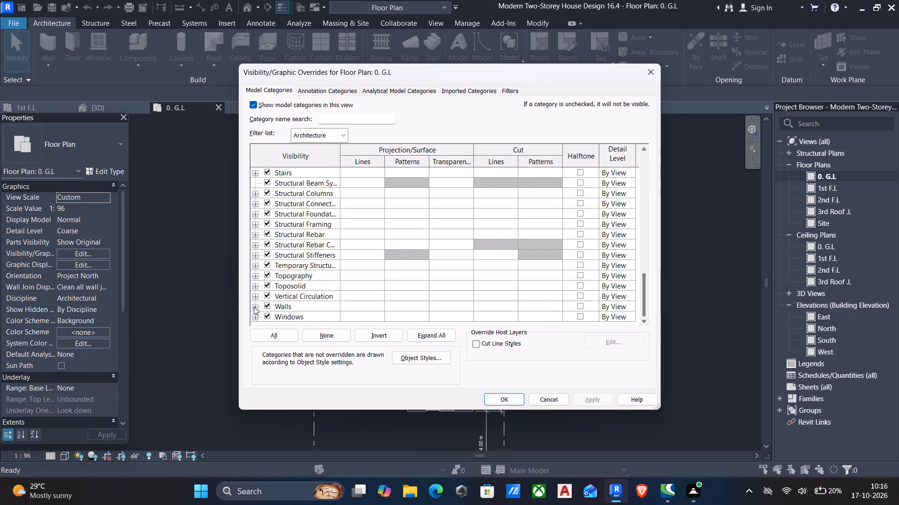
scroll(290, 228, up, 2)
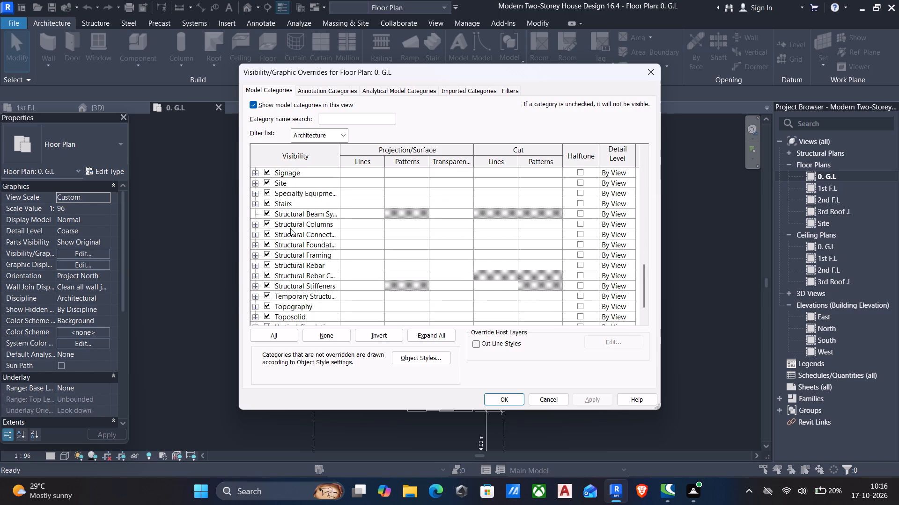
scroll(290, 228, up, 9)
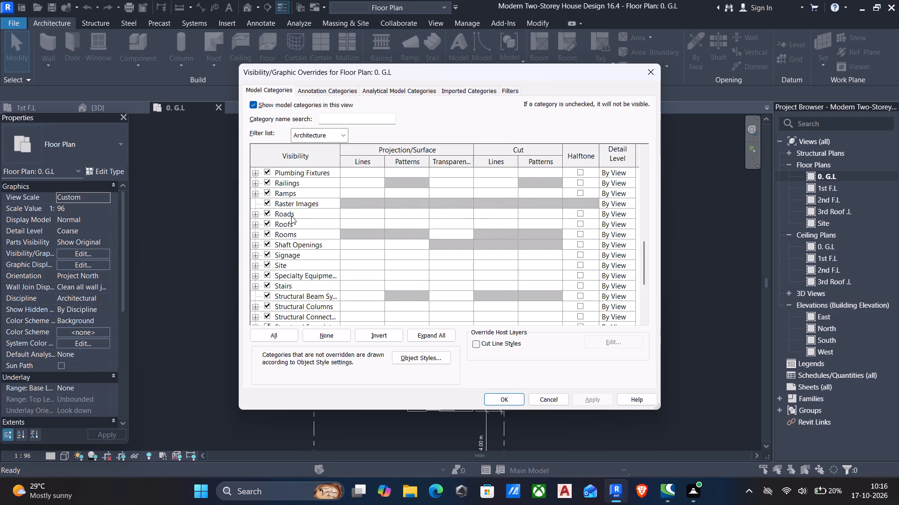
scroll(291, 216, up, 13)
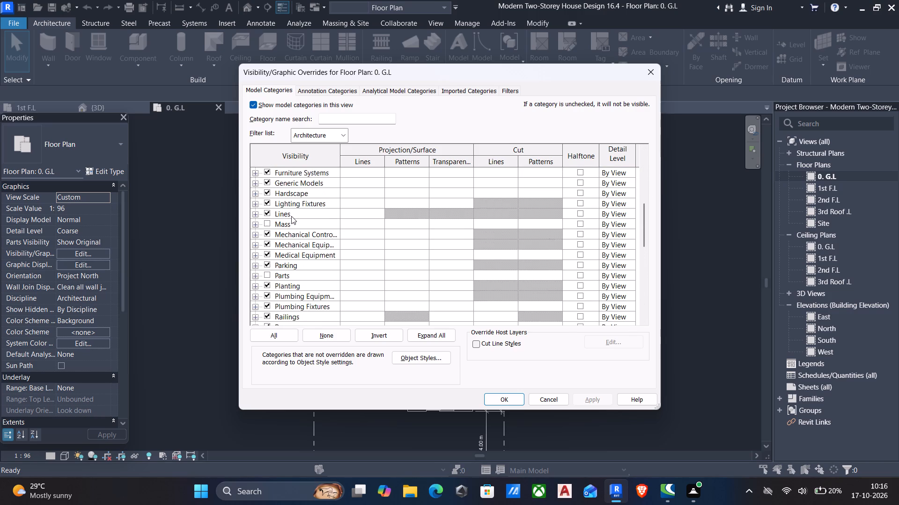
scroll(291, 216, up, 2)
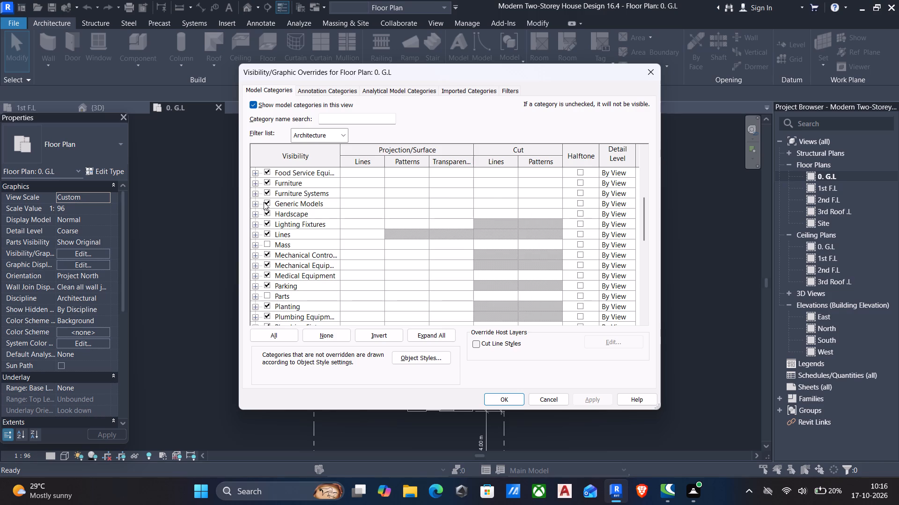
click(253, 204)
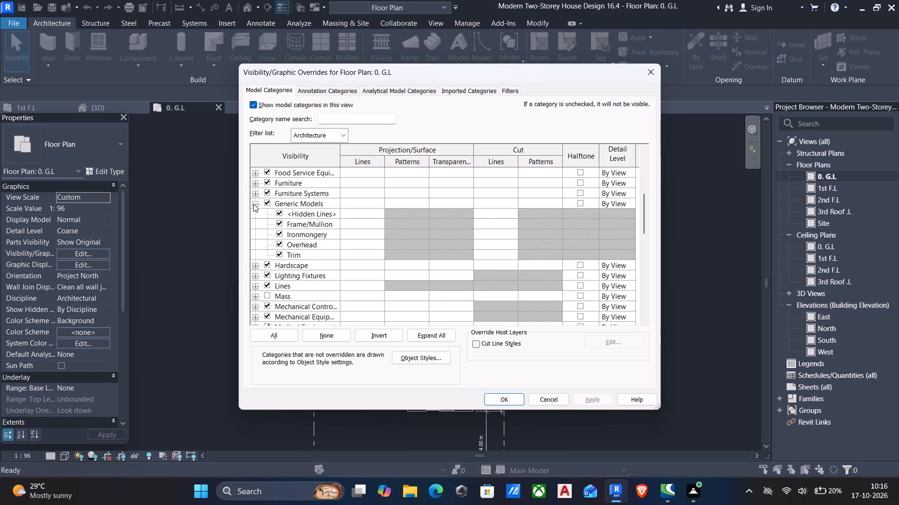
click(253, 204)
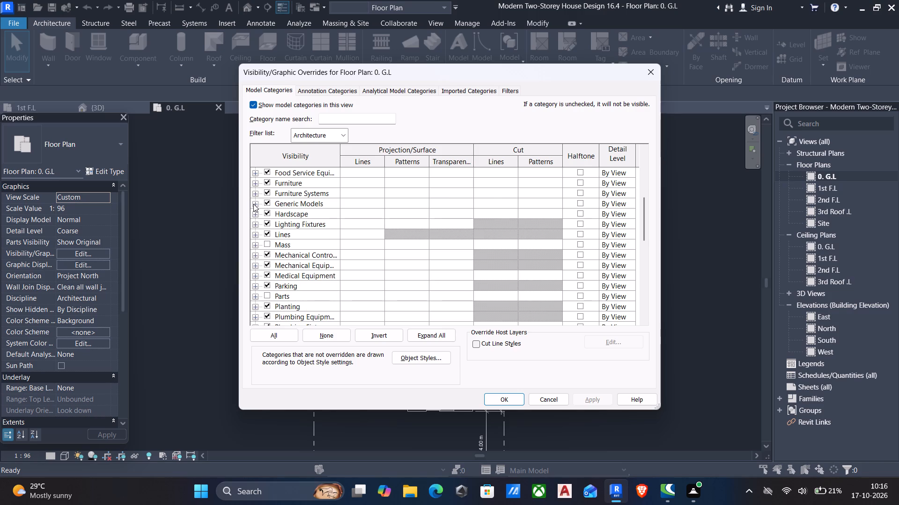
click(283, 207)
scroll(282, 306, down, 6)
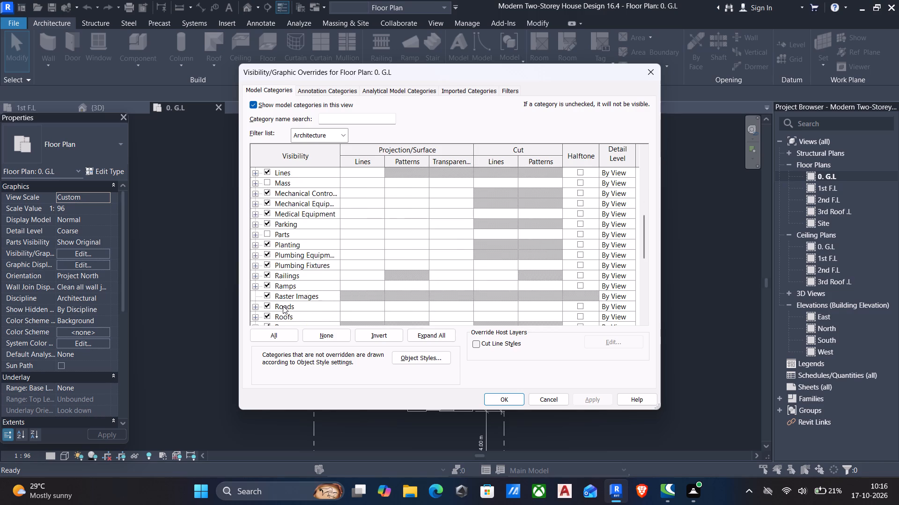
scroll(283, 306, down, 15)
scroll(283, 306, down, 15)
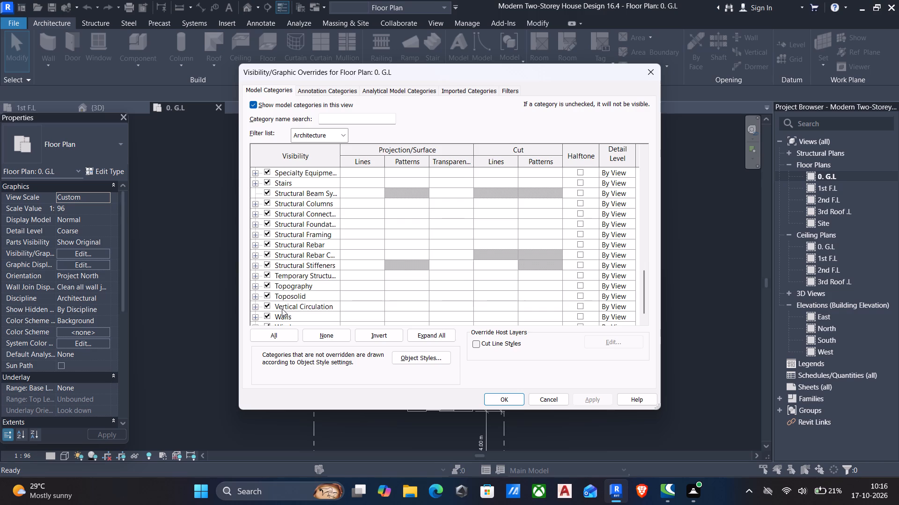
click(257, 317)
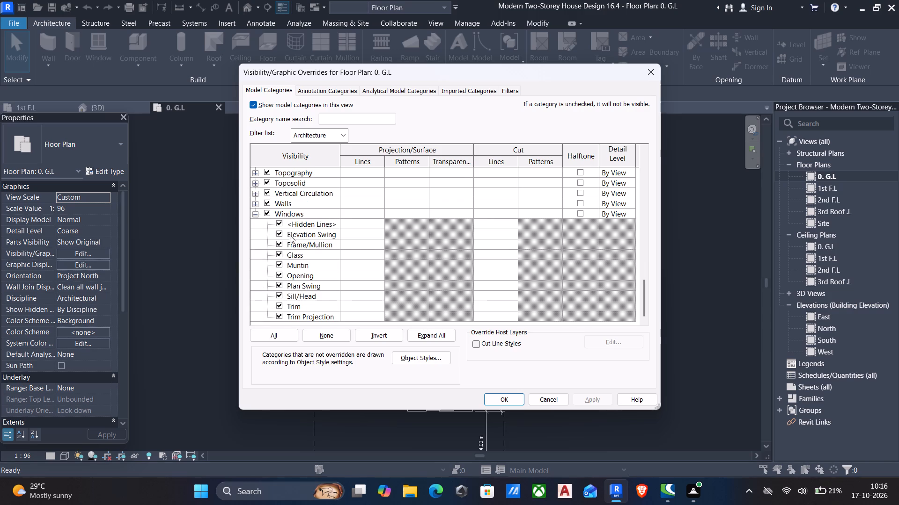
click(280, 284)
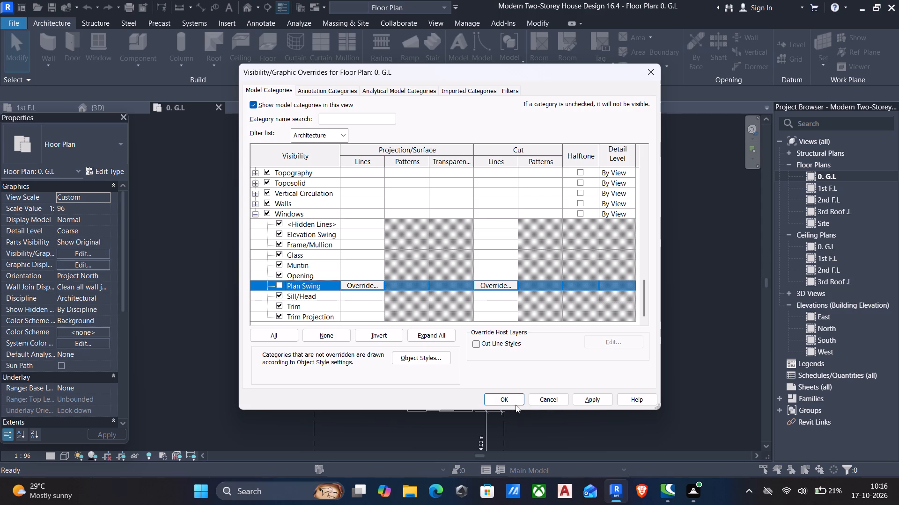
click(502, 401)
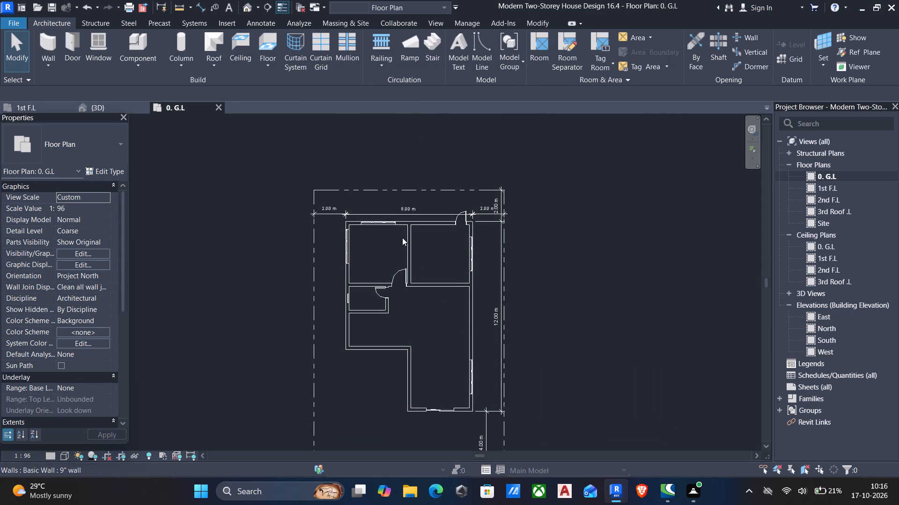
Examine the casement windows up close in the ground floor plan and in the default 3D view.
scroll(453, 255, up, 11)
scroll(487, 252, down, 8)
middle_drag(417, 268, 416, 269)
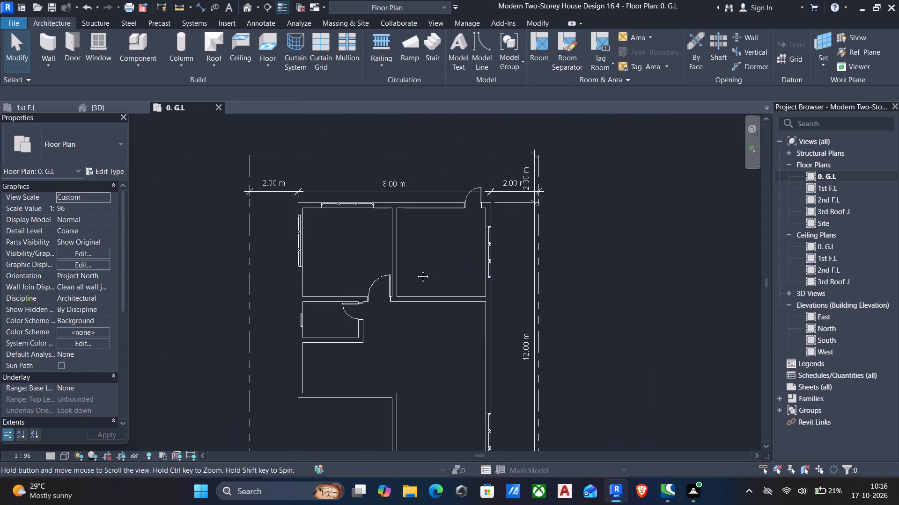
middle_drag(416, 269, 502, 273)
scroll(403, 223, up, 5)
key(Escape)
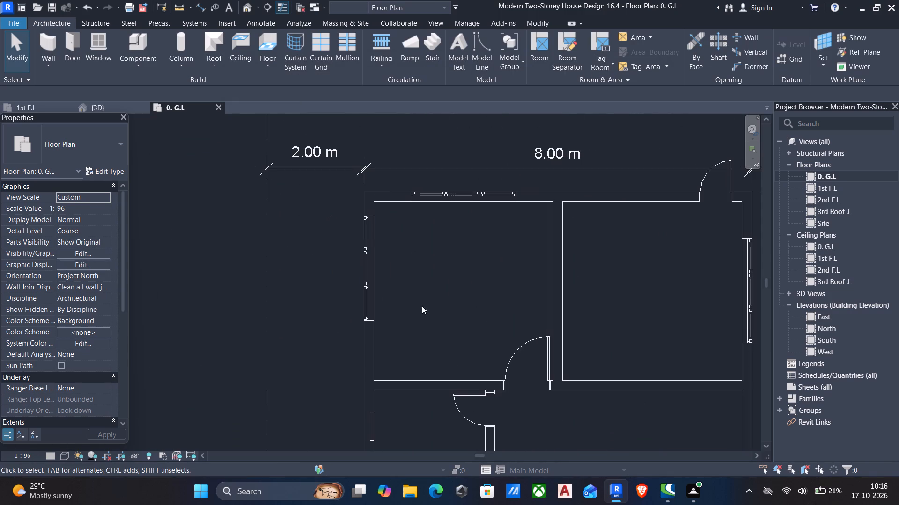
scroll(311, 281, up, 6)
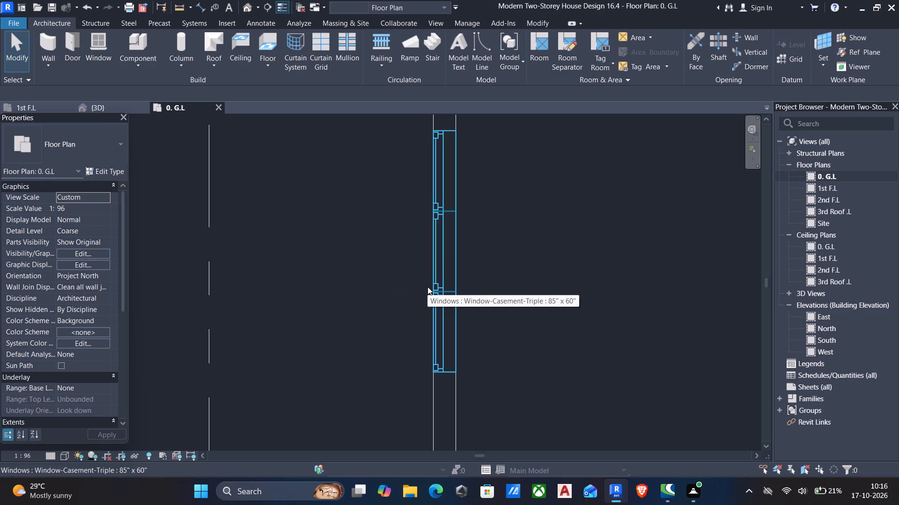
click(249, 7)
scroll(356, 303, up, 6)
scroll(411, 347, up, 5)
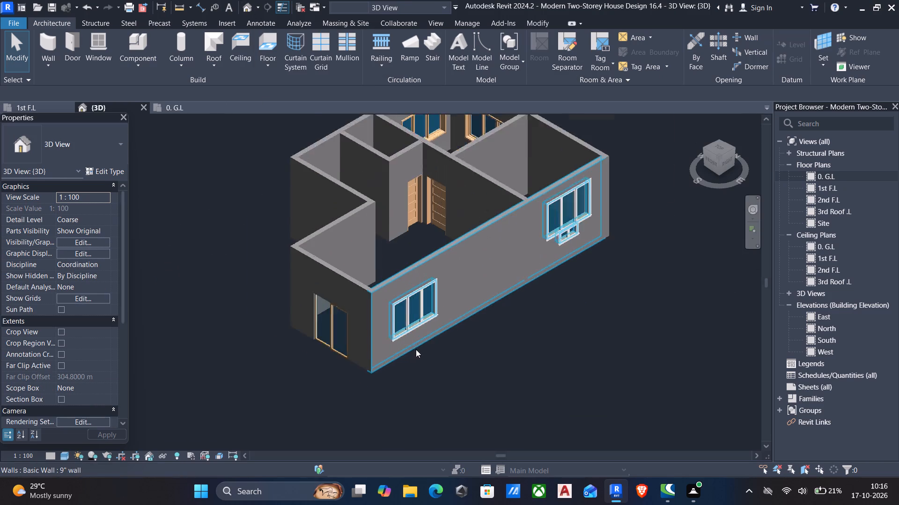
scroll(416, 349, up, 1)
middle_drag(406, 260, 398, 271)
scroll(390, 325, up, 6)
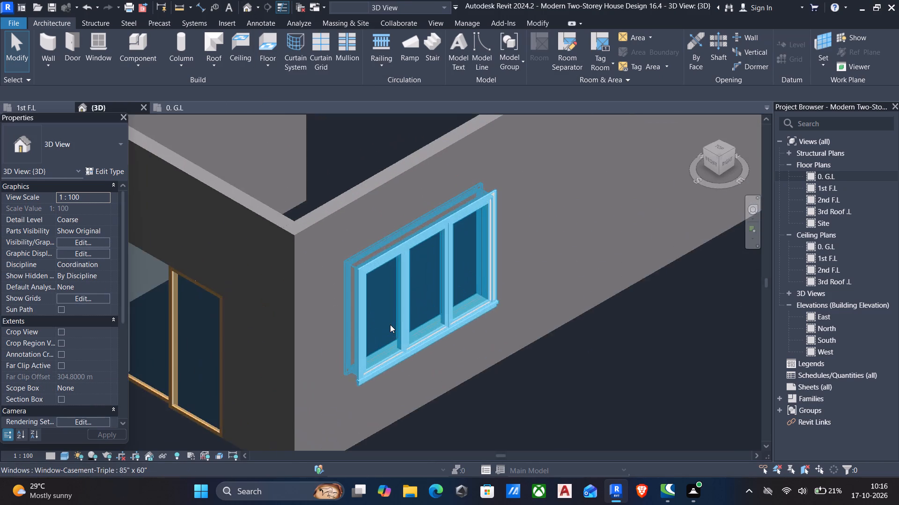
scroll(390, 325, down, 15)
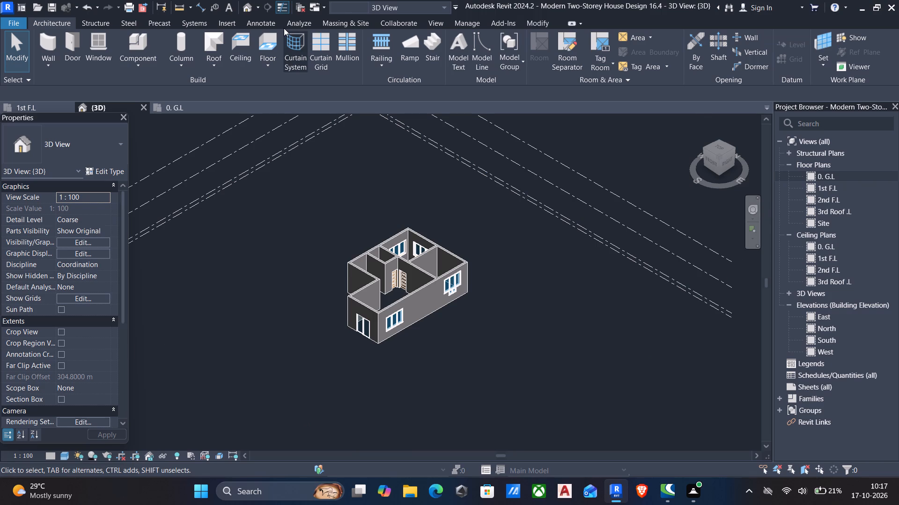
In the 0. G.L floor plan, start an architectural floor and duplicate the Generic - 12" type as 6" floor.
double_click(844, 176)
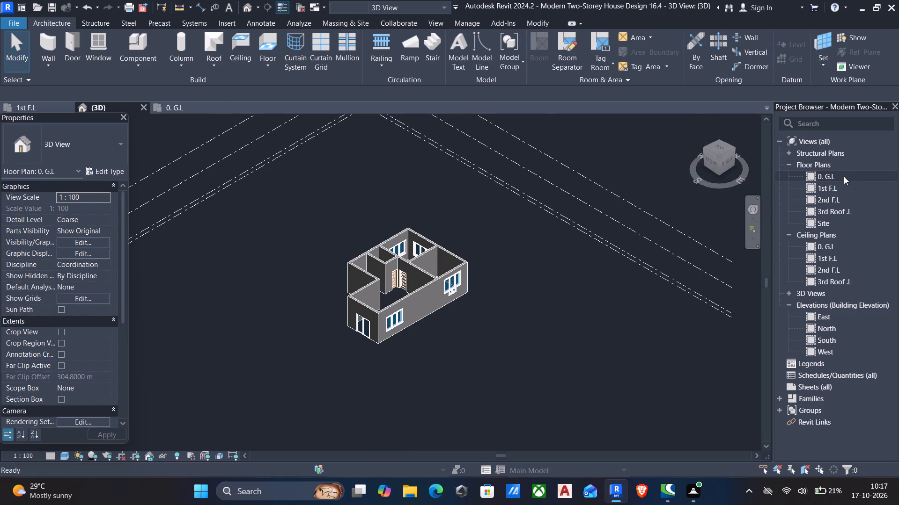
click(54, 21)
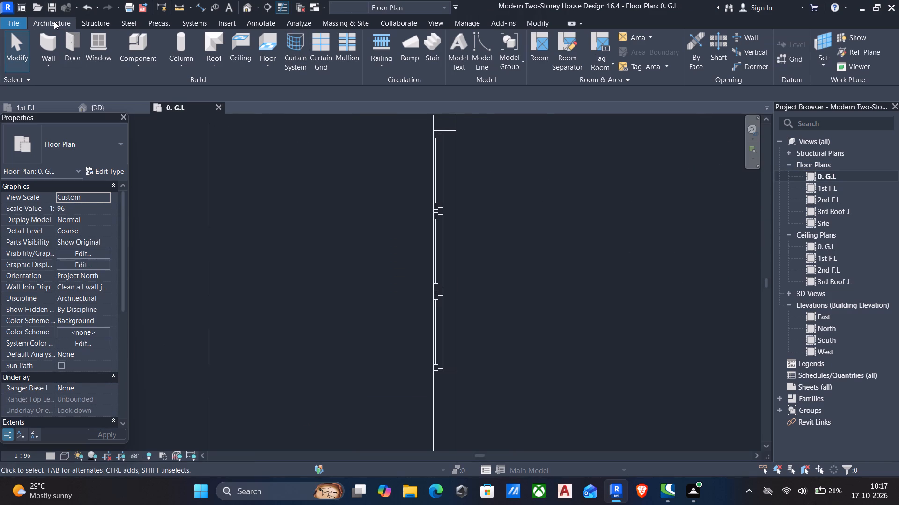
click(263, 65)
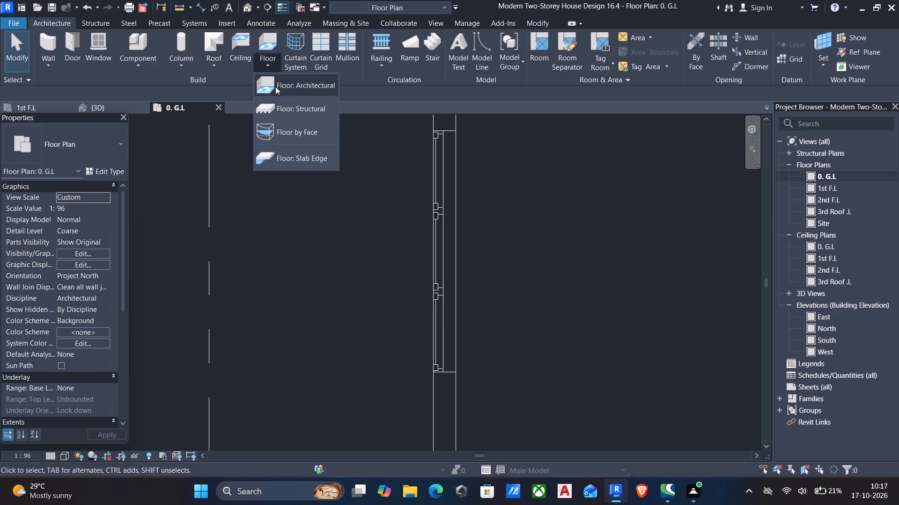
click(281, 88)
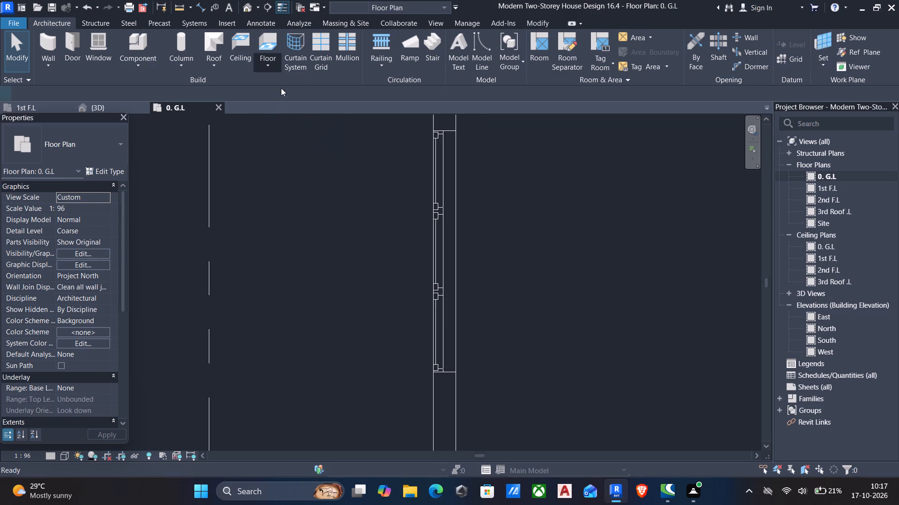
click(100, 169)
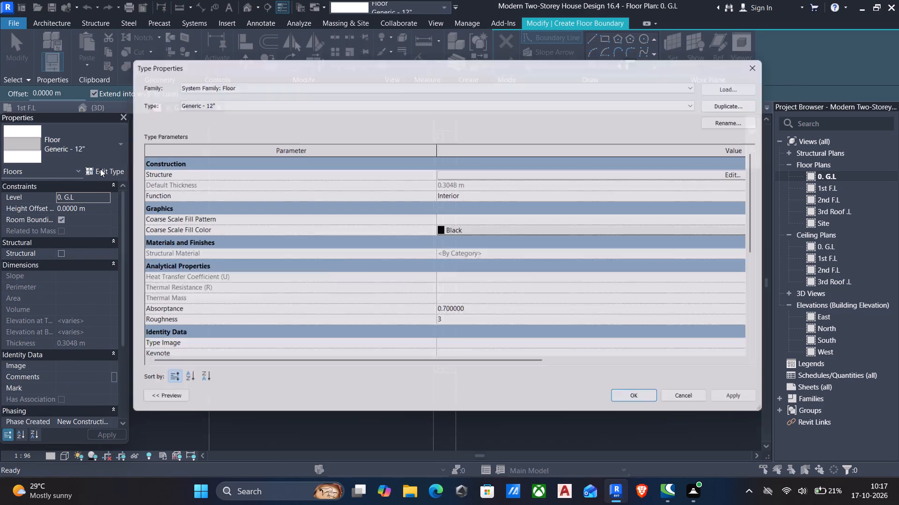
click(745, 100)
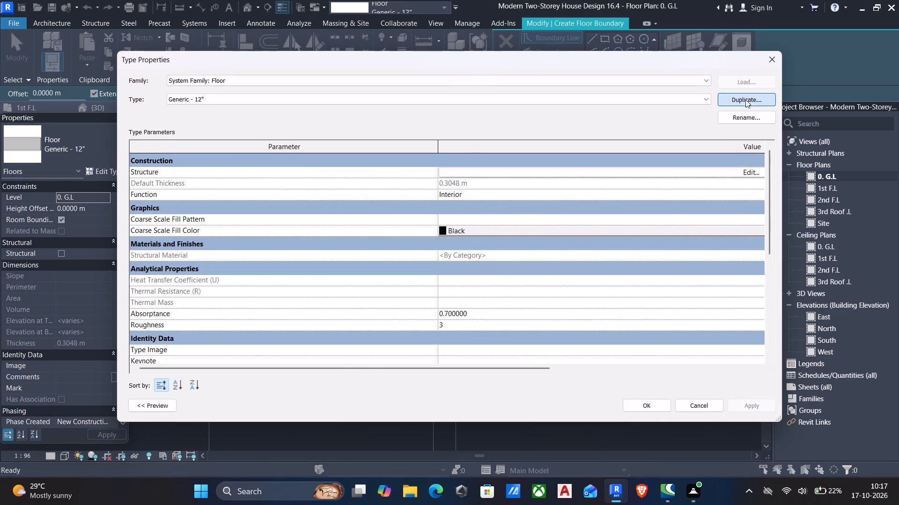
key(BackSpace)
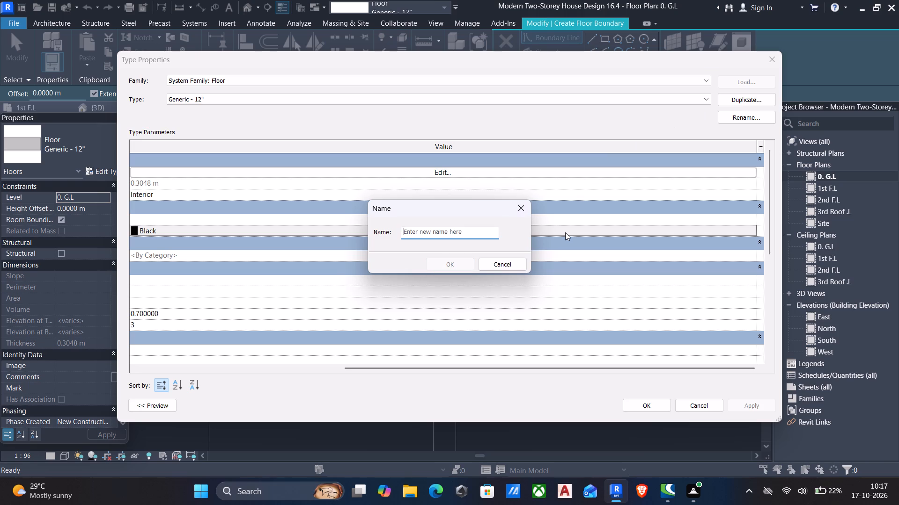
key(6)
text(" floo)
key(r)
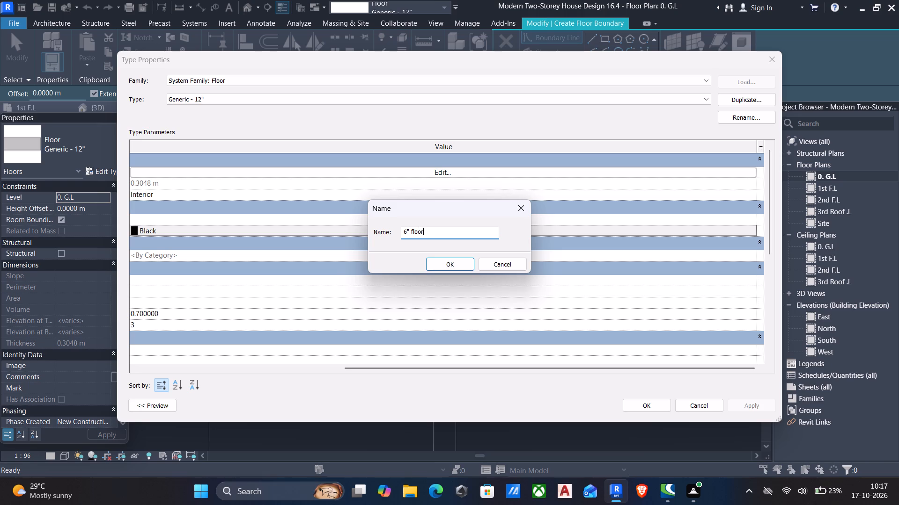
click(435, 262)
Set the 6" floor type's structure layer thickness to 150 mm and apply the type.
click(439, 168)
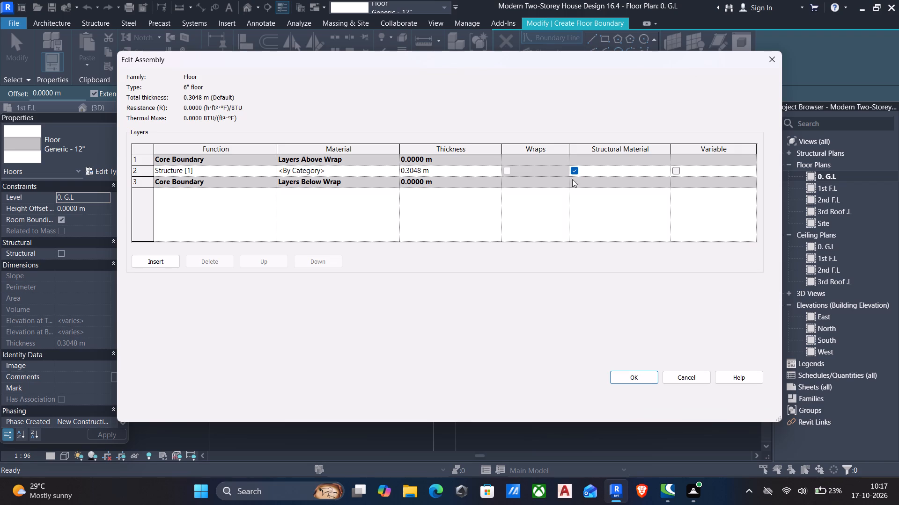
click(461, 172)
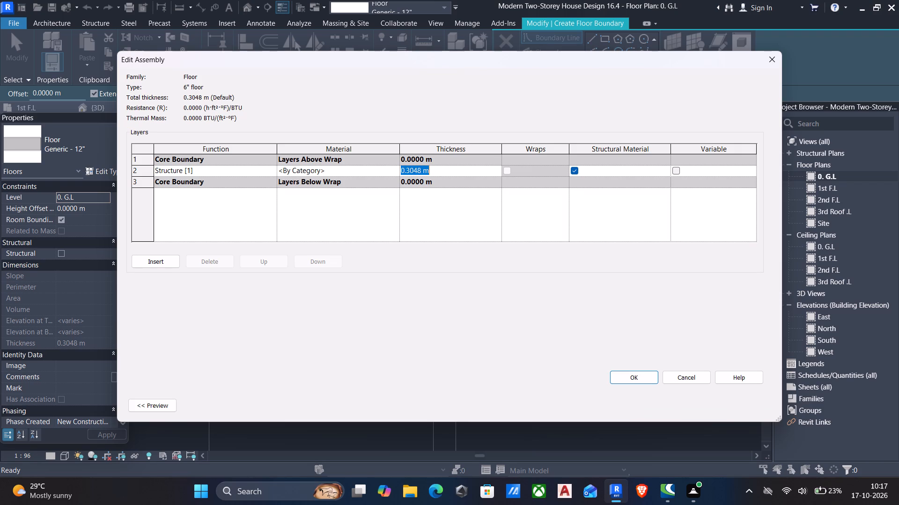
text(15)
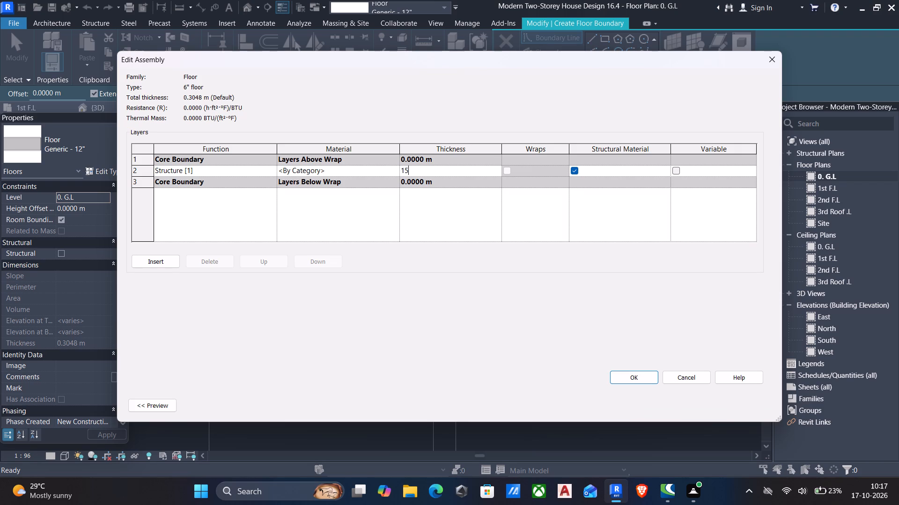
text(0mm)
key(Return)
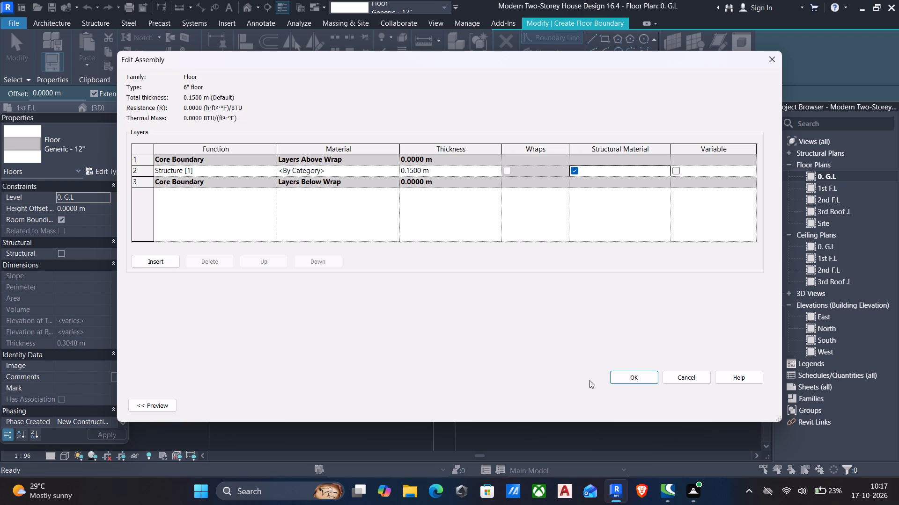
click(622, 371)
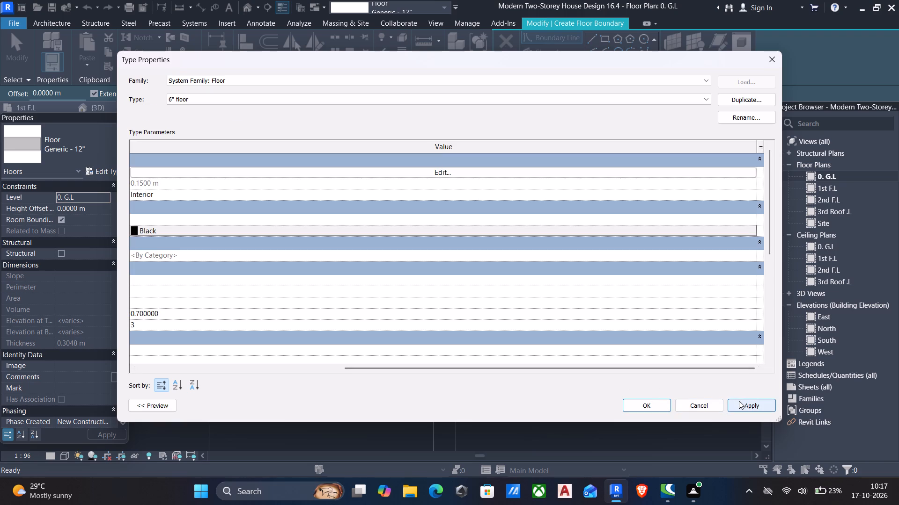
click(739, 401)
click(640, 404)
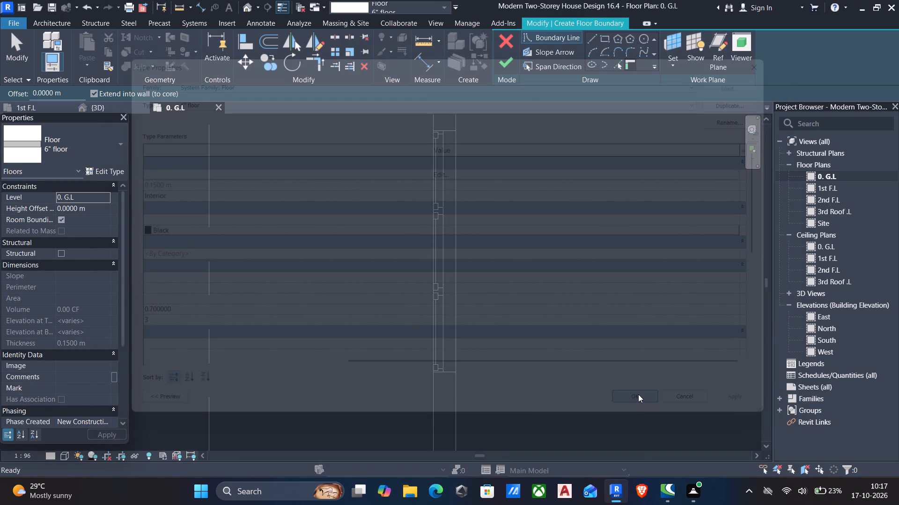
Trace the 6" floor's boundary along the outer faces of the north, west and east exterior walls using Pick Lines.
scroll(518, 141, down, 13)
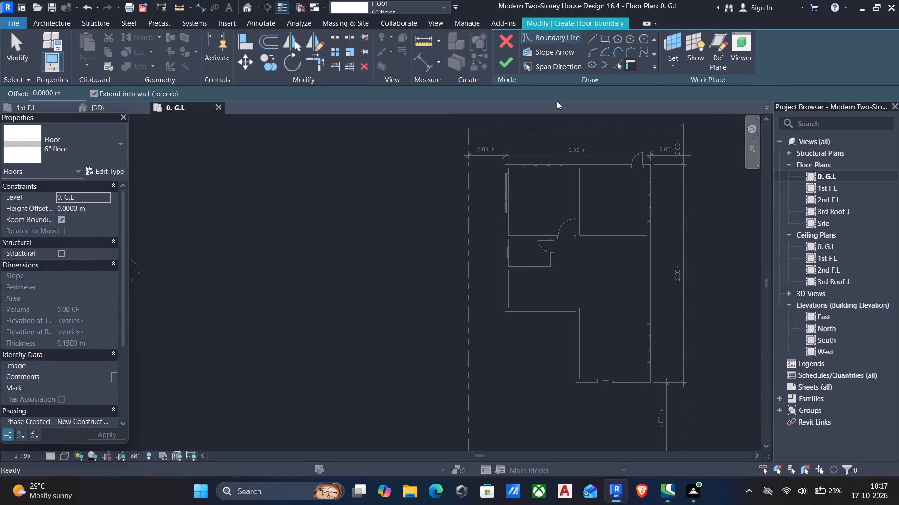
click(618, 64)
scroll(570, 163, up, 6)
click(571, 163)
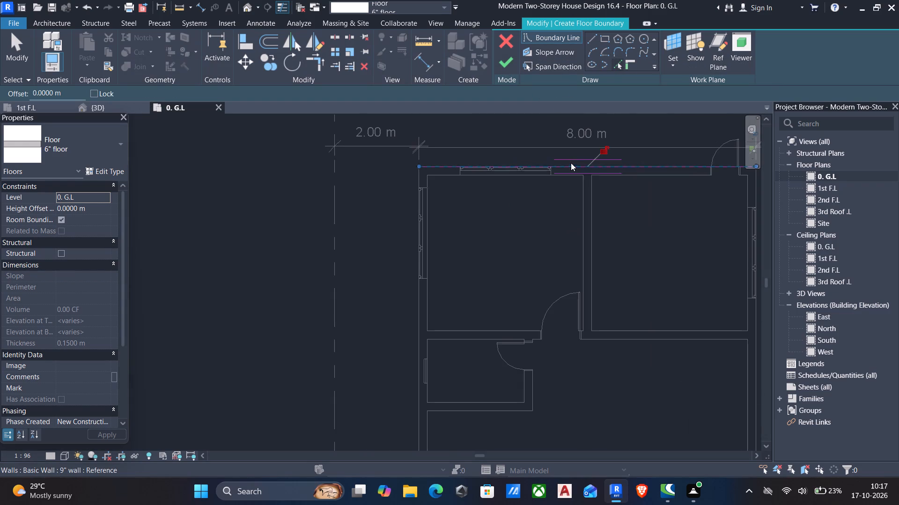
scroll(400, 300, up, 5)
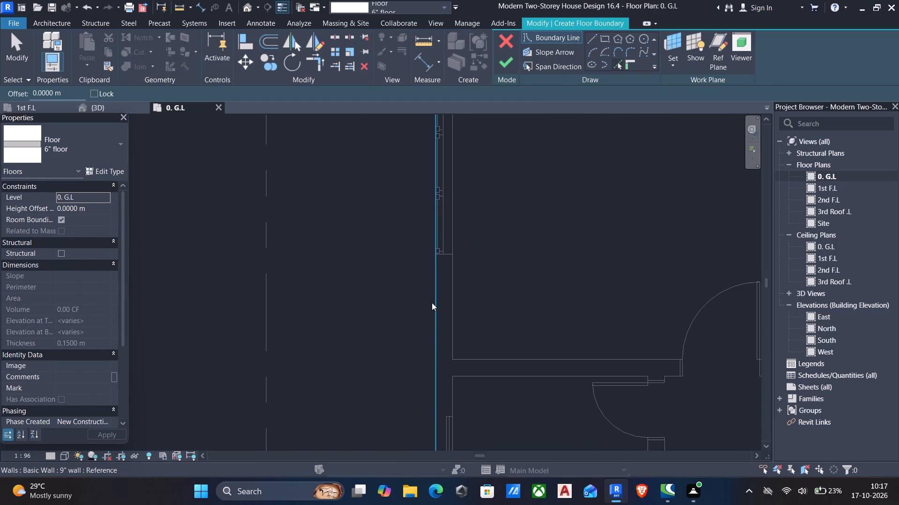
click(432, 303)
scroll(432, 303, down, 13)
scroll(580, 339, up, 6)
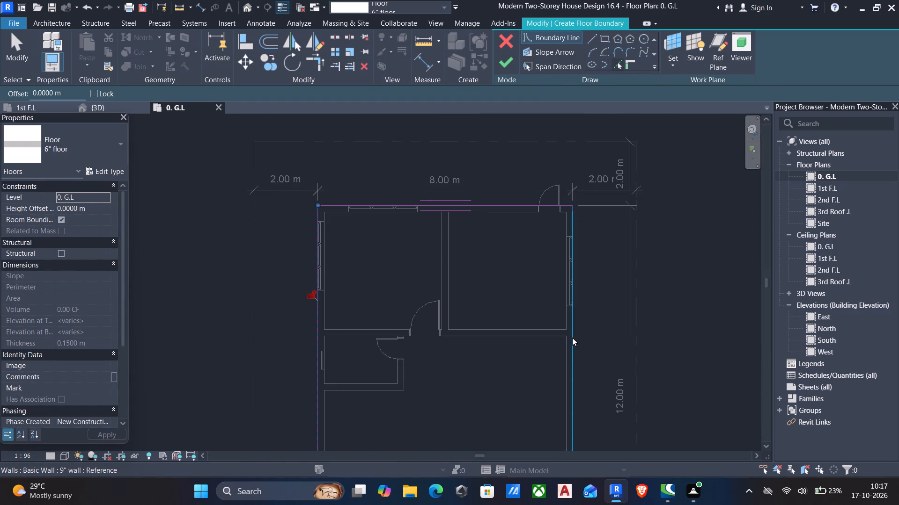
click(572, 338)
Close the floor boundary along the south wall and the two stepped southwest outer wall faces, and finish the floor, checking it in 3D.
scroll(545, 356, down, 6)
middle_drag(544, 359, 550, 281)
scroll(555, 367, up, 6)
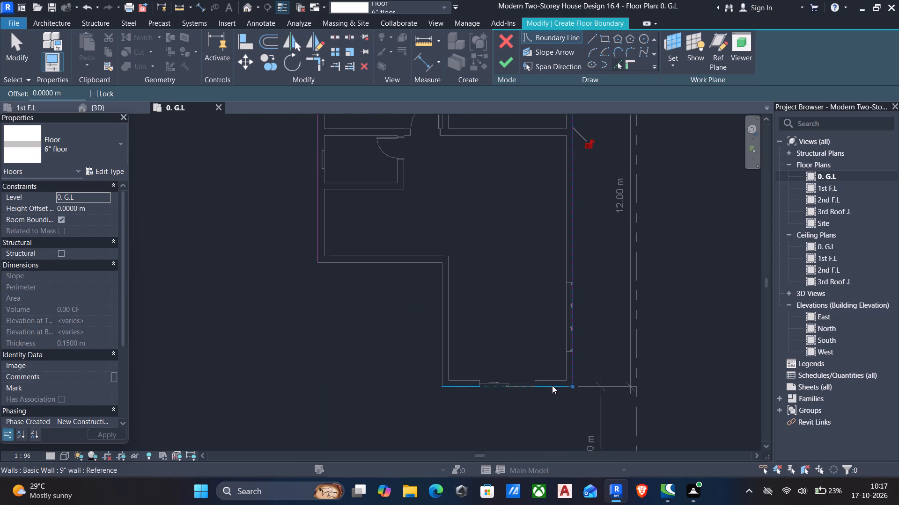
click(552, 385)
click(439, 313)
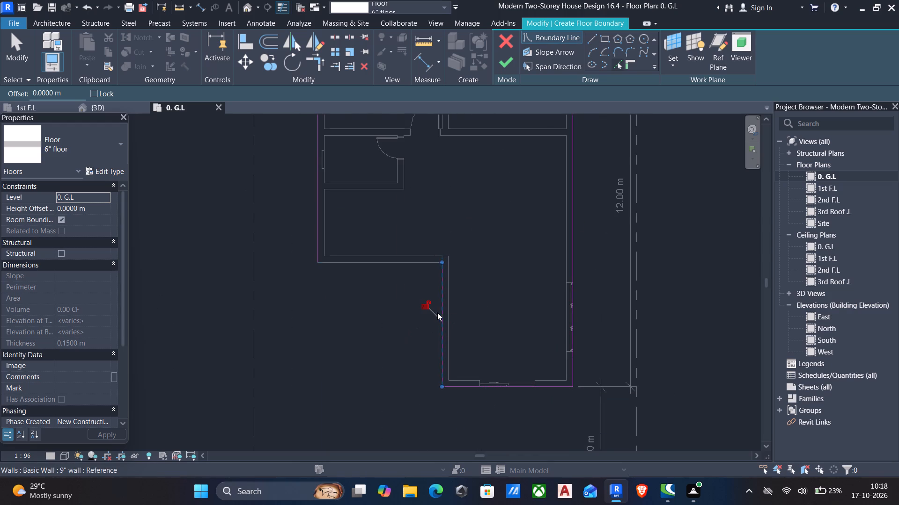
click(380, 262)
scroll(398, 293, down, 5)
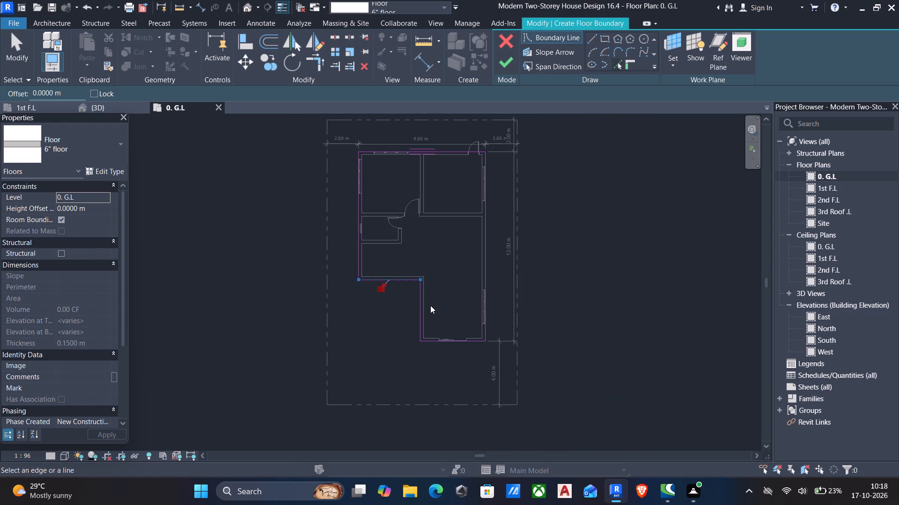
click(506, 63)
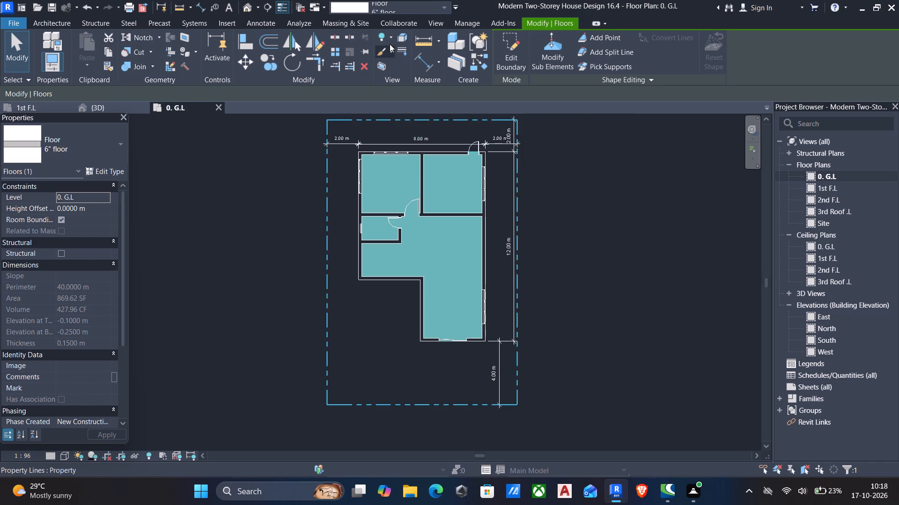
click(250, 8)
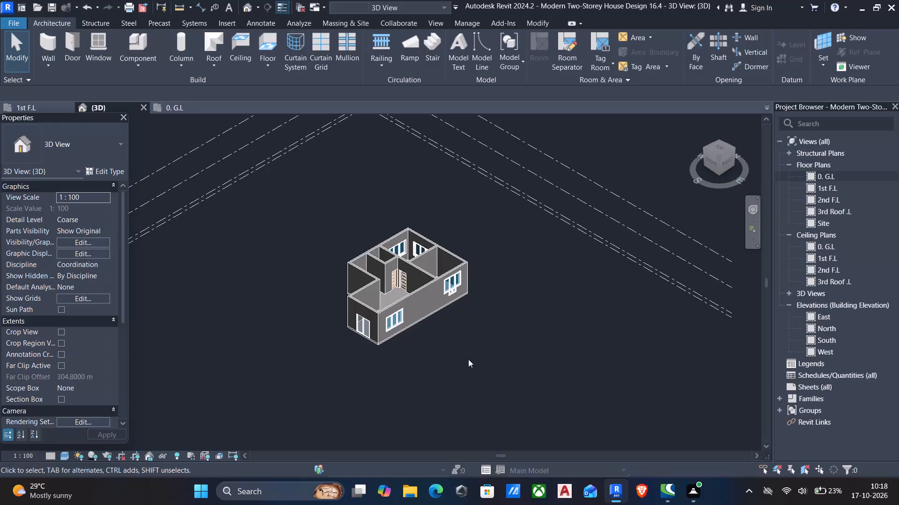
scroll(389, 313, up, 4)
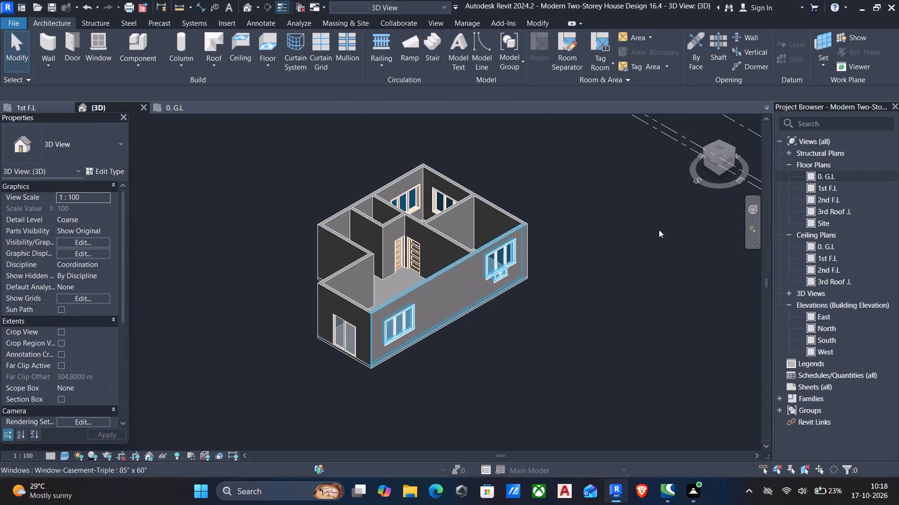
Open the 1st F.L floor plan and select the property line around the house.
double_click(827, 187)
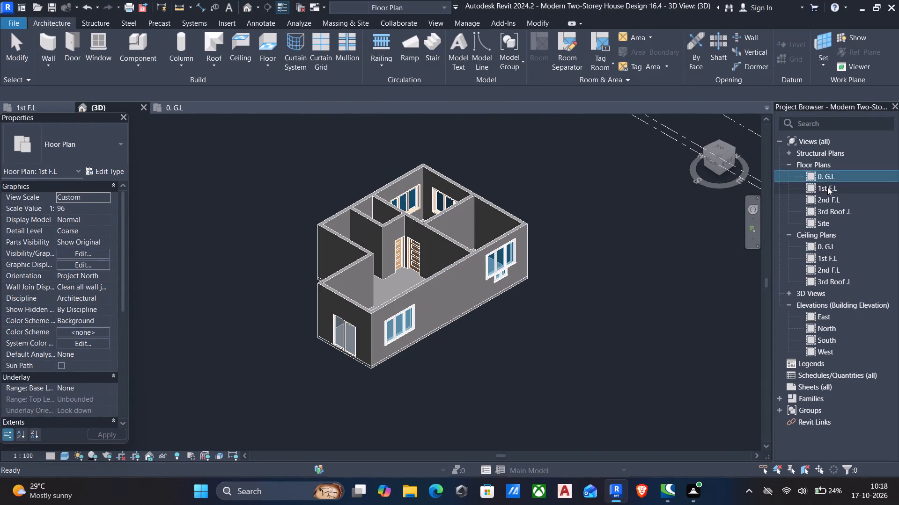
middle_drag(558, 332, 538, 304)
scroll(538, 304, down, 4)
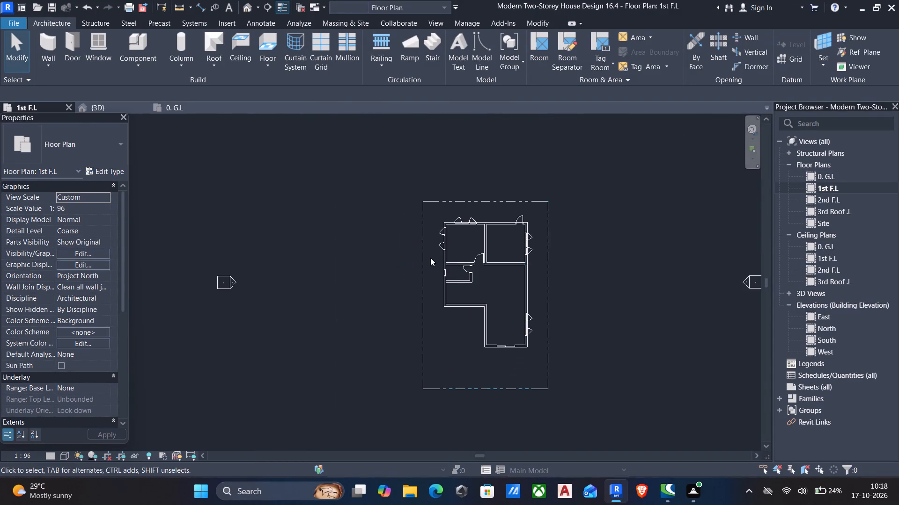
click(422, 261)
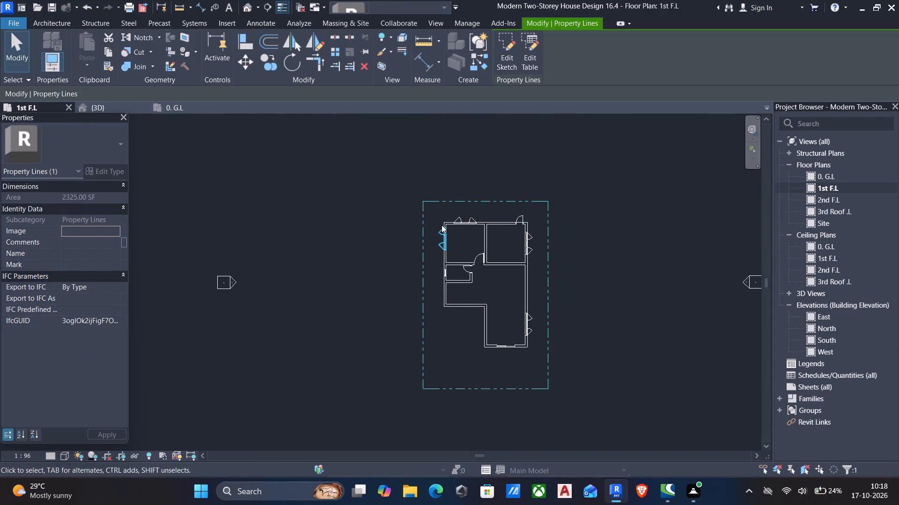
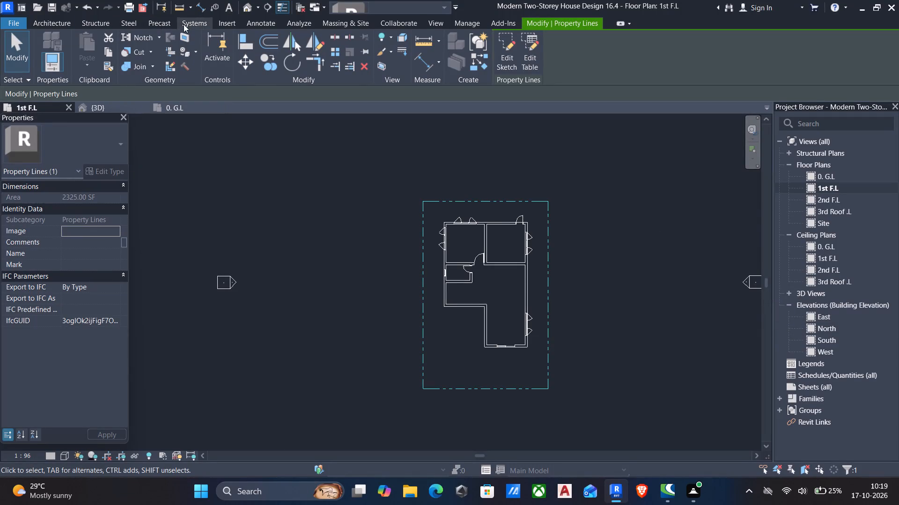
Start a cast-in-place Monolithic Stair in the 1st F.L plan and set its run width to 4.1 m.
click(244, 7)
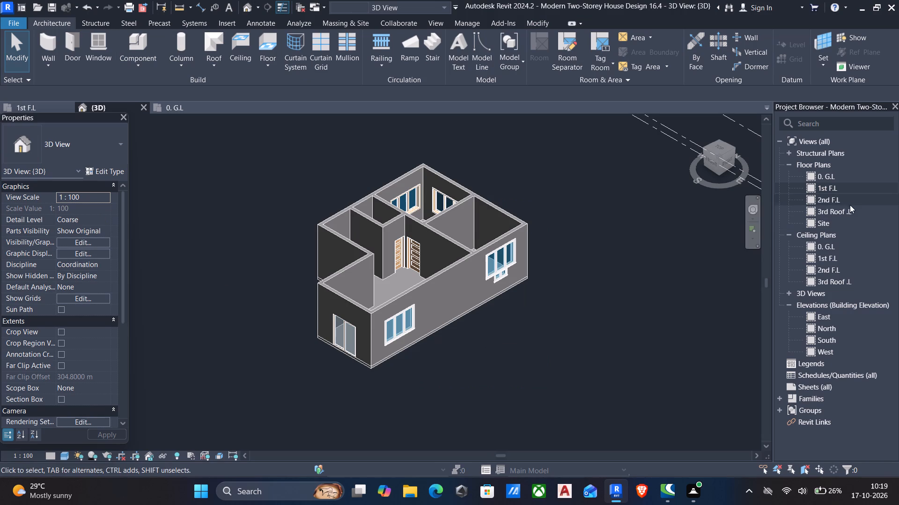
double_click(833, 188)
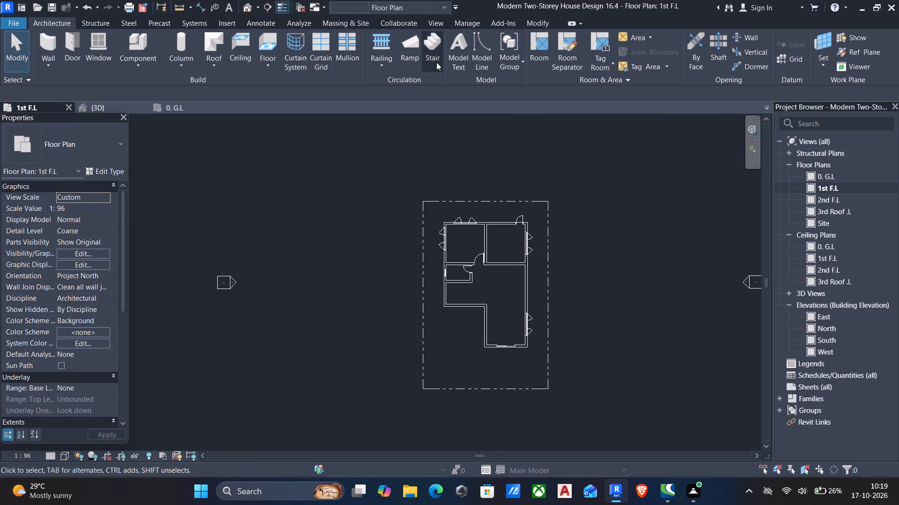
click(434, 45)
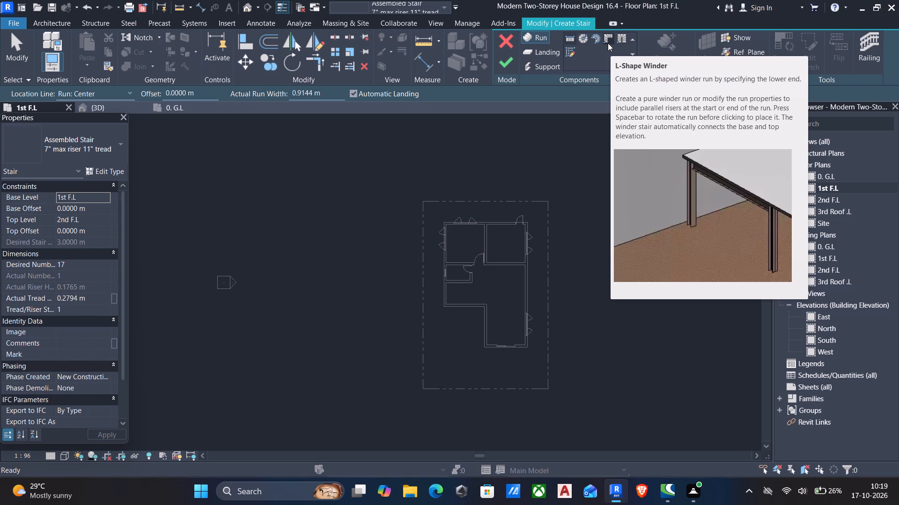
click(93, 139)
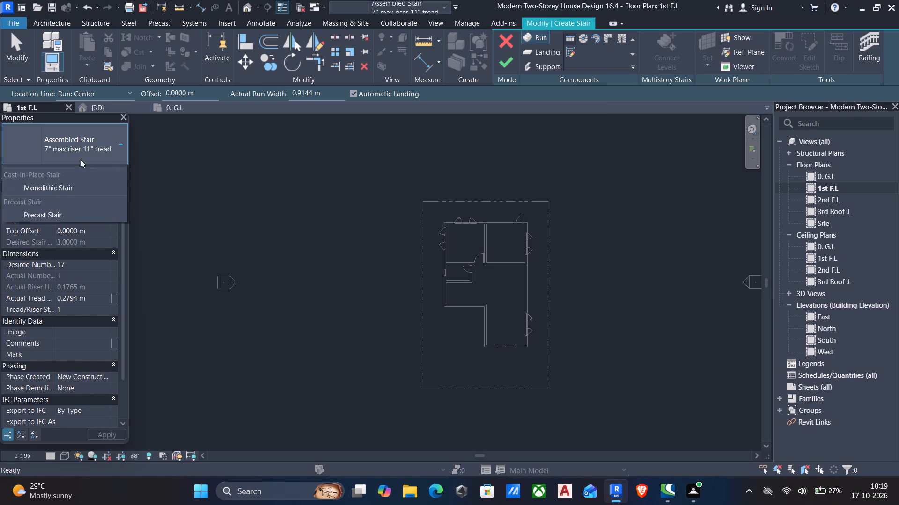
click(46, 229)
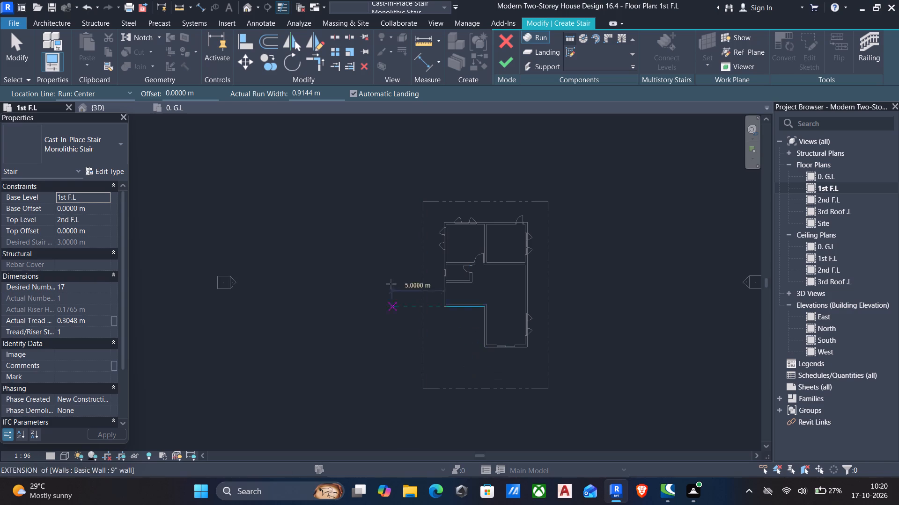
click(345, 90)
drag(339, 92, 49, 40)
key(4)
key(period)
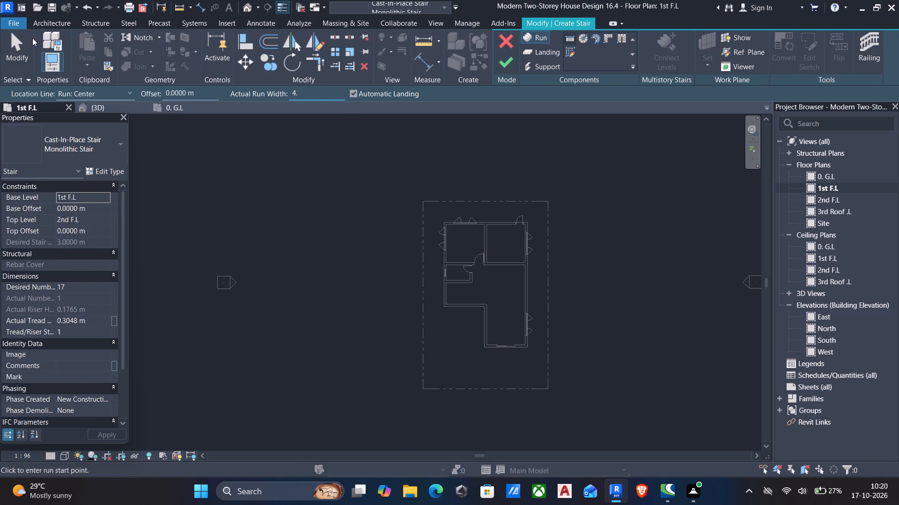
key(1)
key(Return)
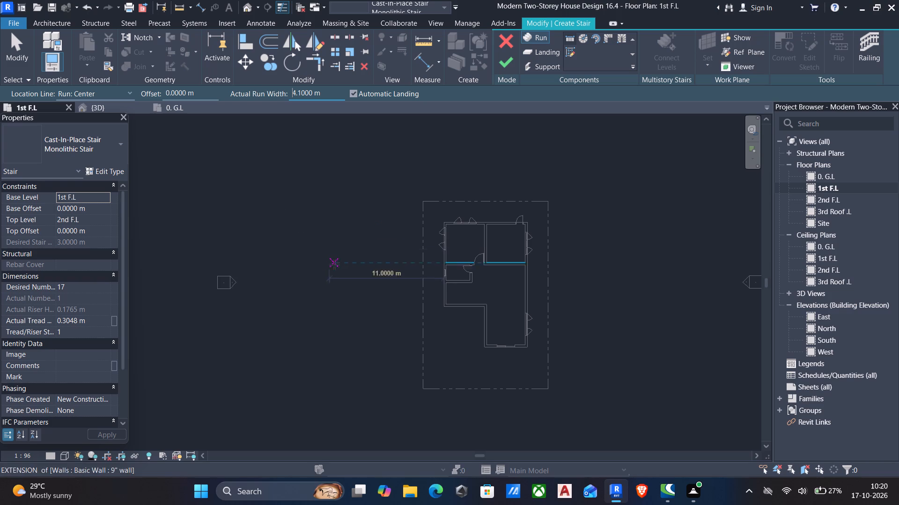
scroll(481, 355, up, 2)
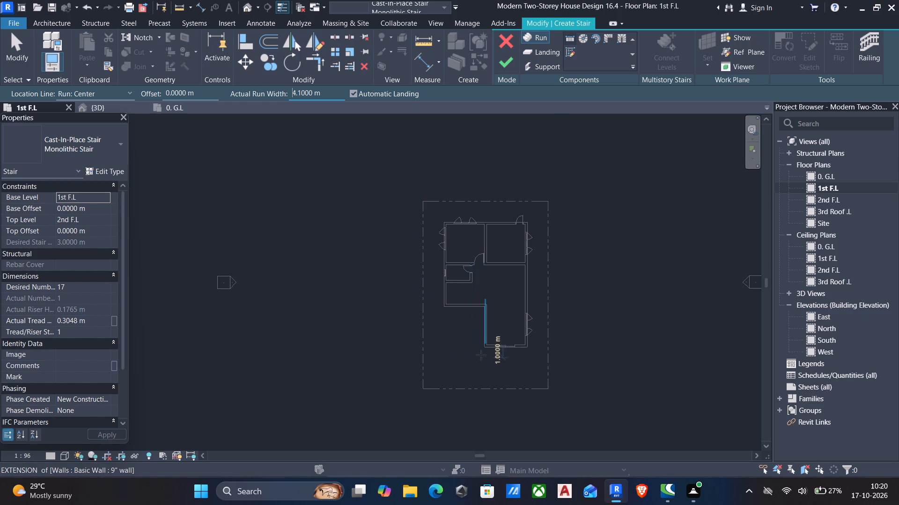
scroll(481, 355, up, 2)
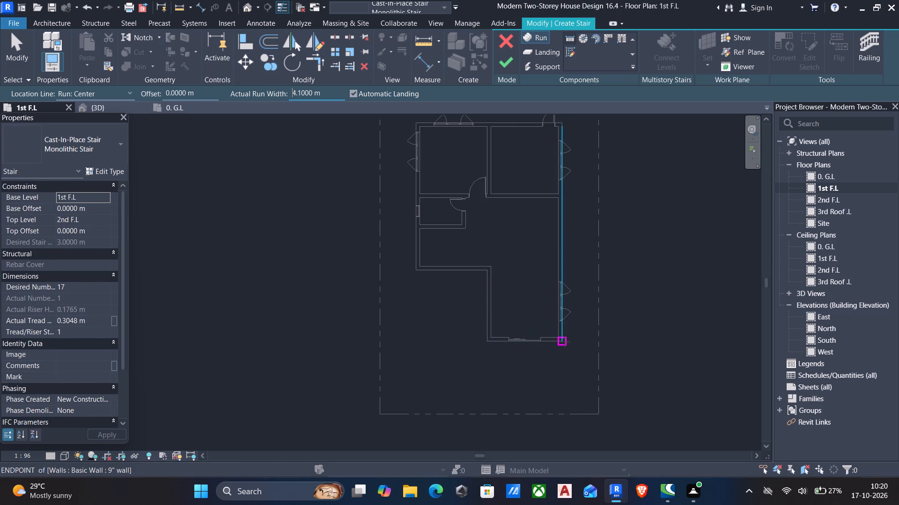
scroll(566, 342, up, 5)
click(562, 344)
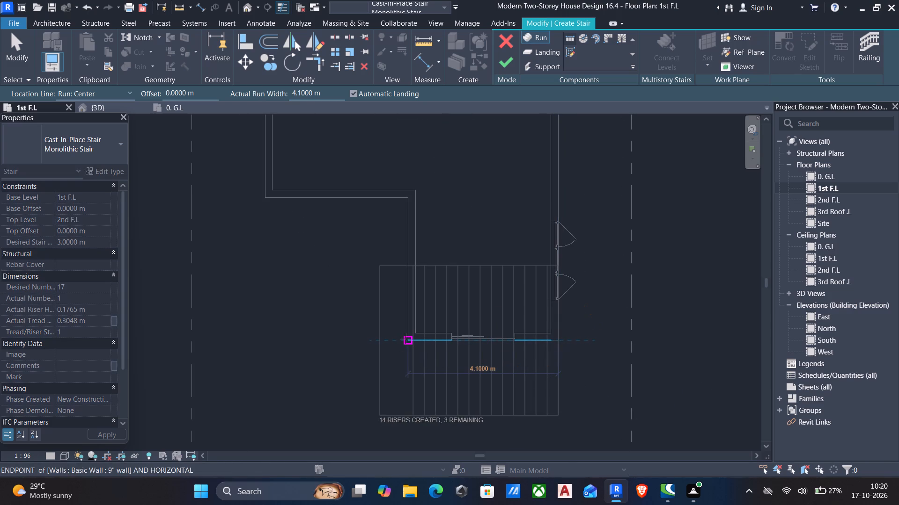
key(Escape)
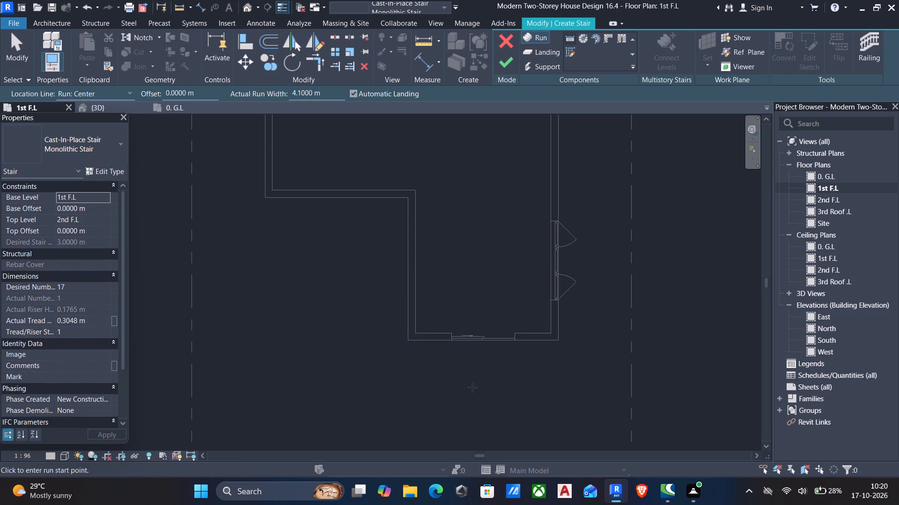
Set the stair's base level to 0. G.L, top level to 1st F.L and top offset to -0.025 m.
middle_drag(463, 312, 464, 295)
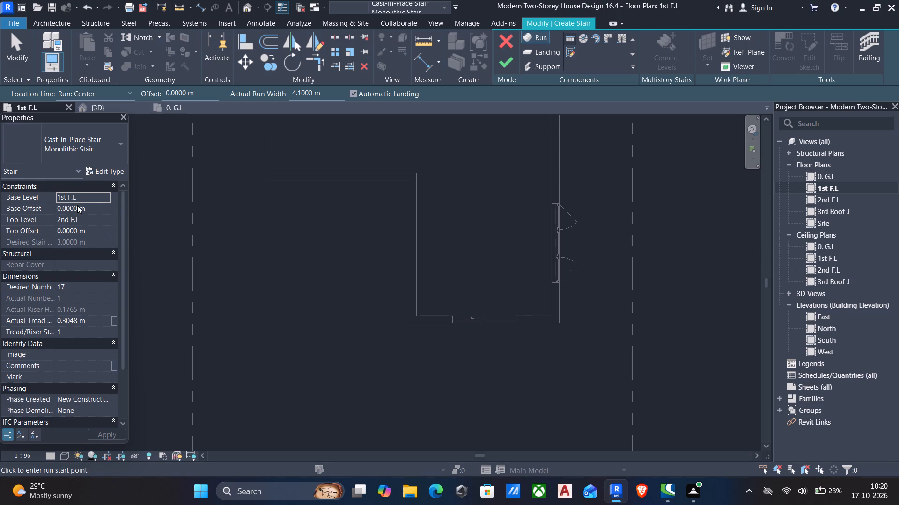
click(107, 194)
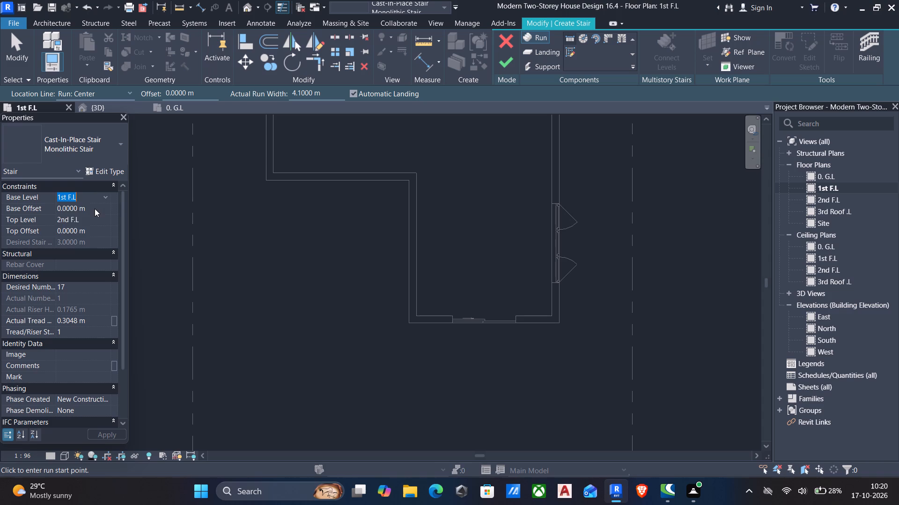
click(95, 209)
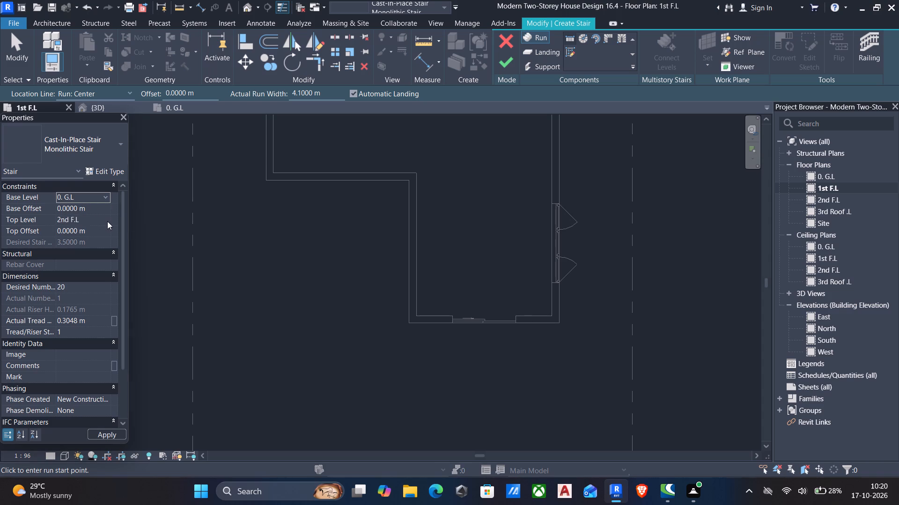
click(107, 221)
click(80, 246)
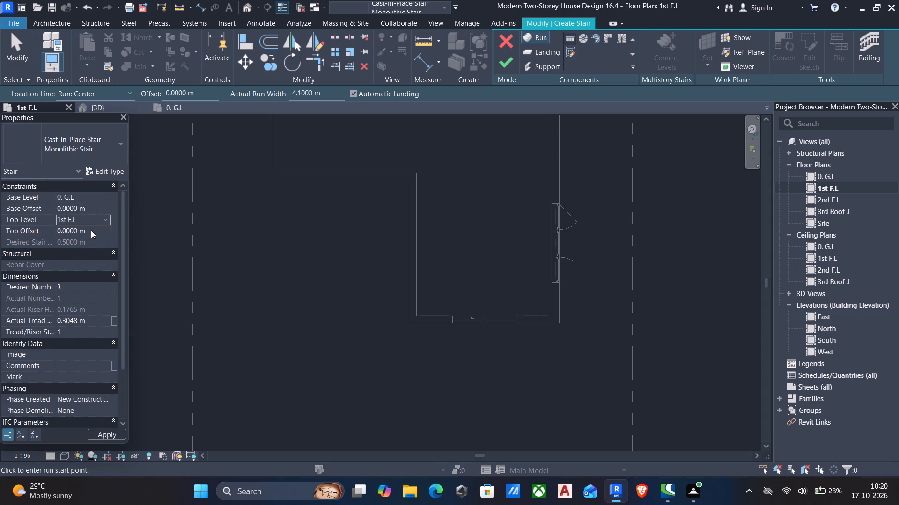
click(94, 228)
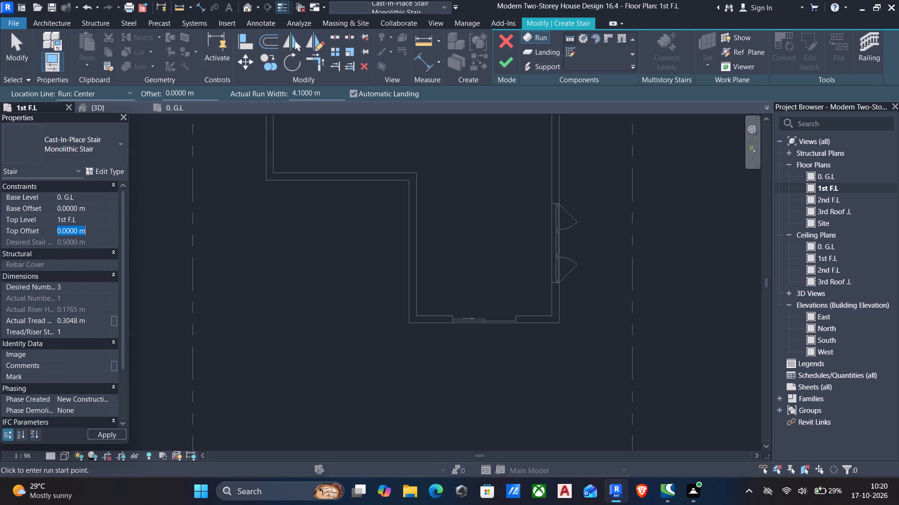
text(-0.025)
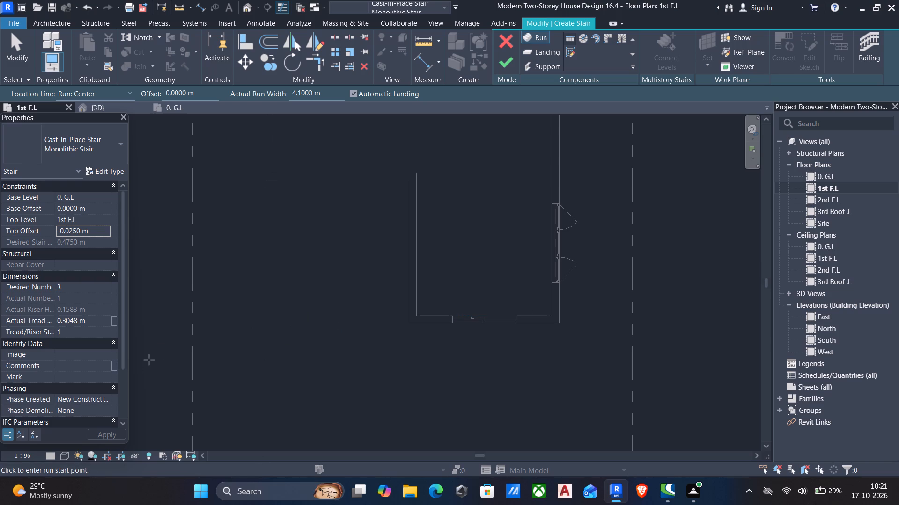
click(106, 430)
Draw a straight three-riser stair run about 0.61 m long, heading north from just inside the south property line.
middle_drag(472, 406, 477, 304)
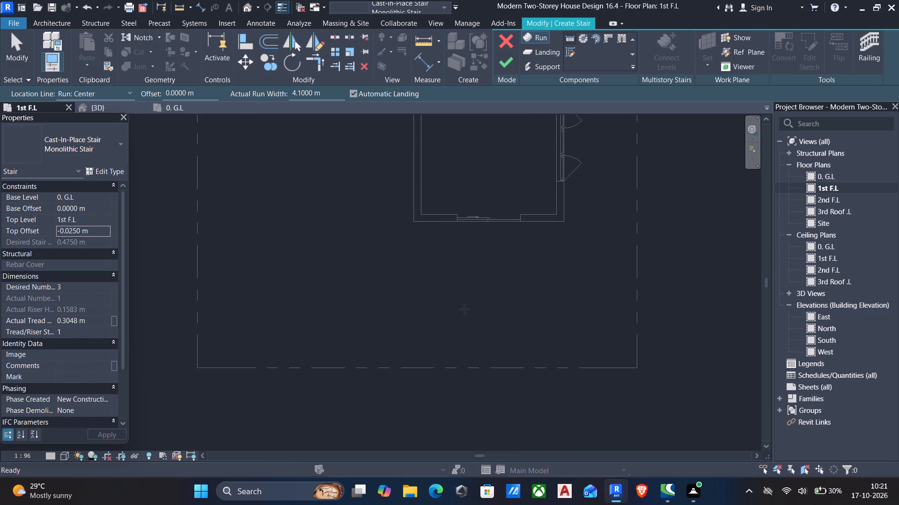
click(437, 346)
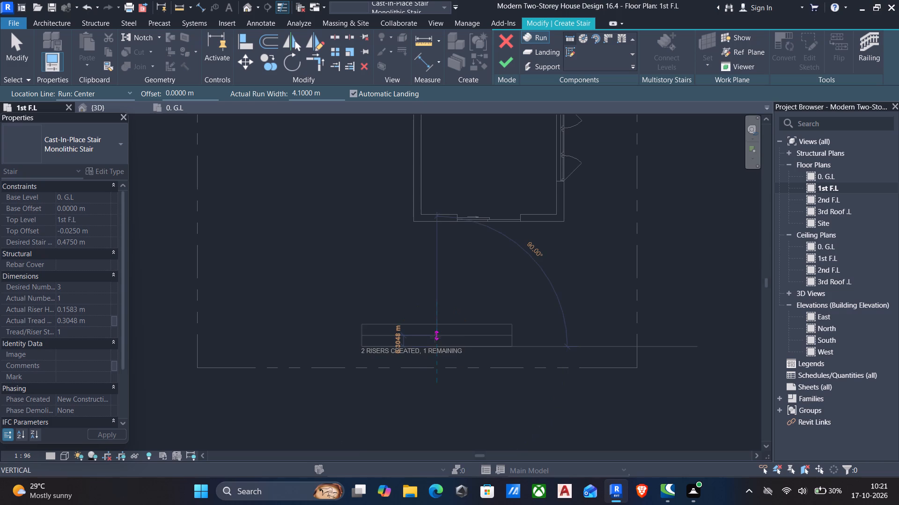
scroll(435, 337, up, 9)
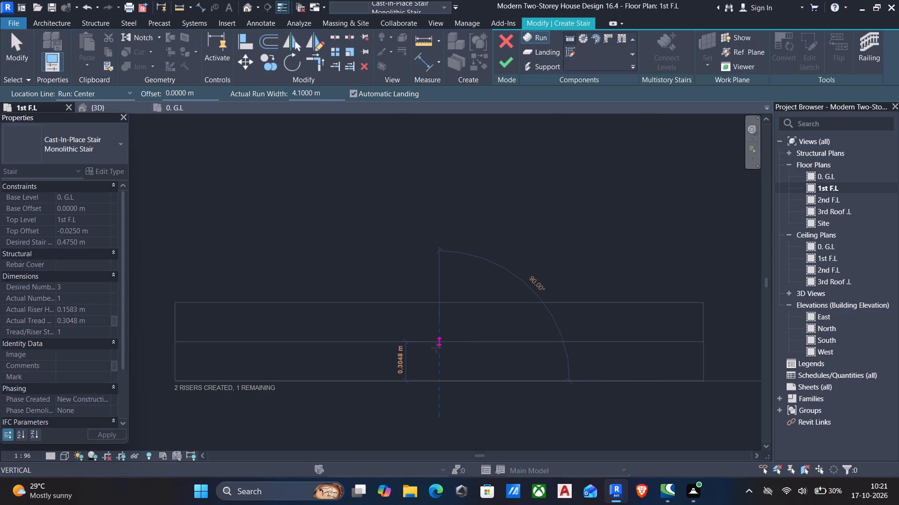
scroll(434, 355, down, 4)
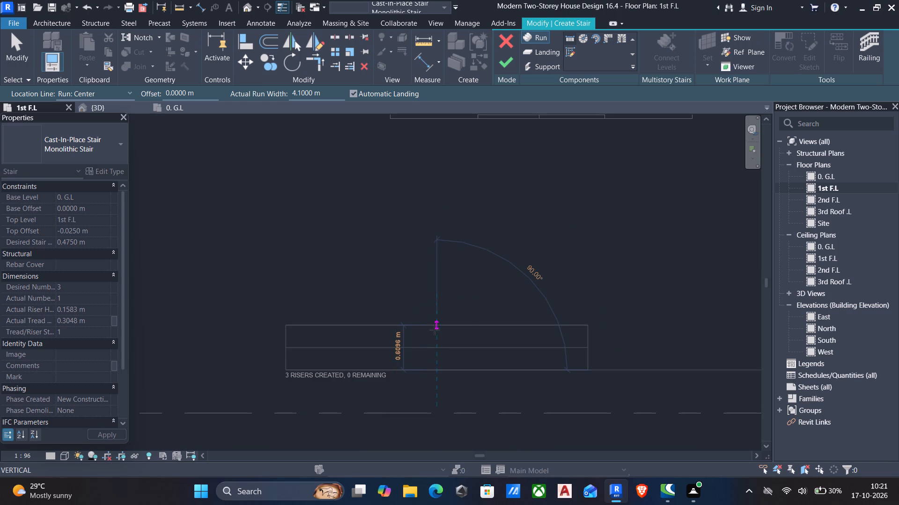
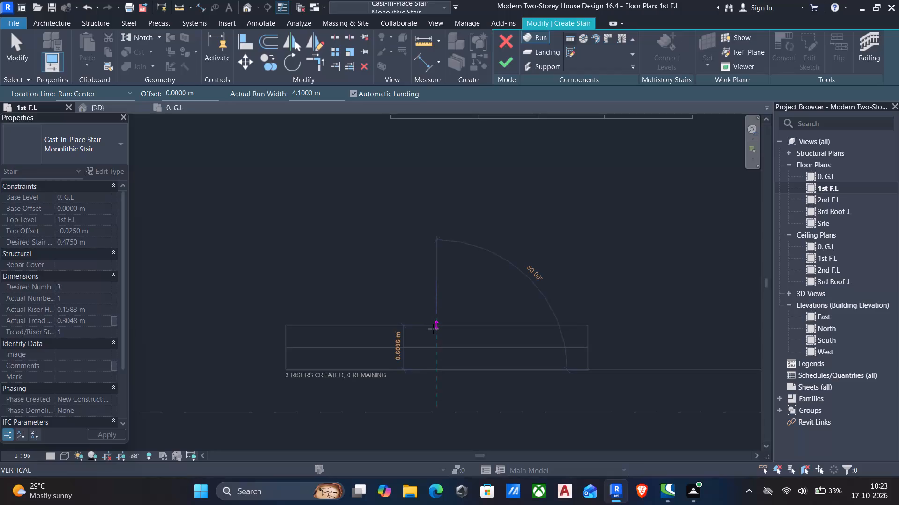
End the northward stair run at two risers, giving a run about 0.30 m long.
scroll(432, 330, up, 2)
middle_drag(432, 329, 486, 159)
scroll(486, 159, up, 1)
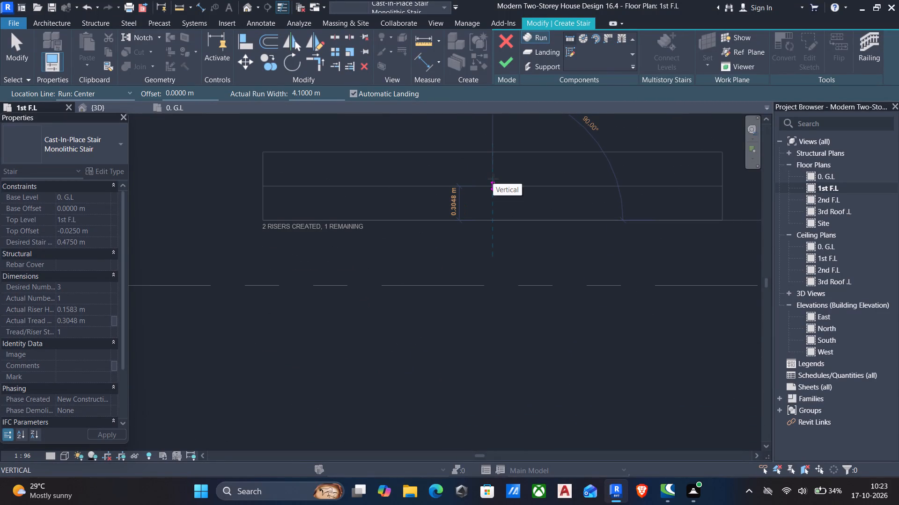
scroll(493, 179, up, 4)
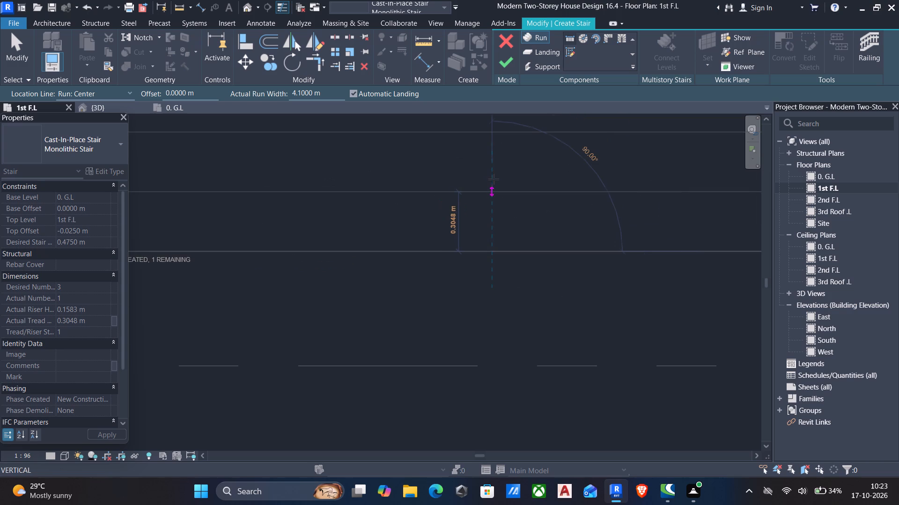
click(489, 202)
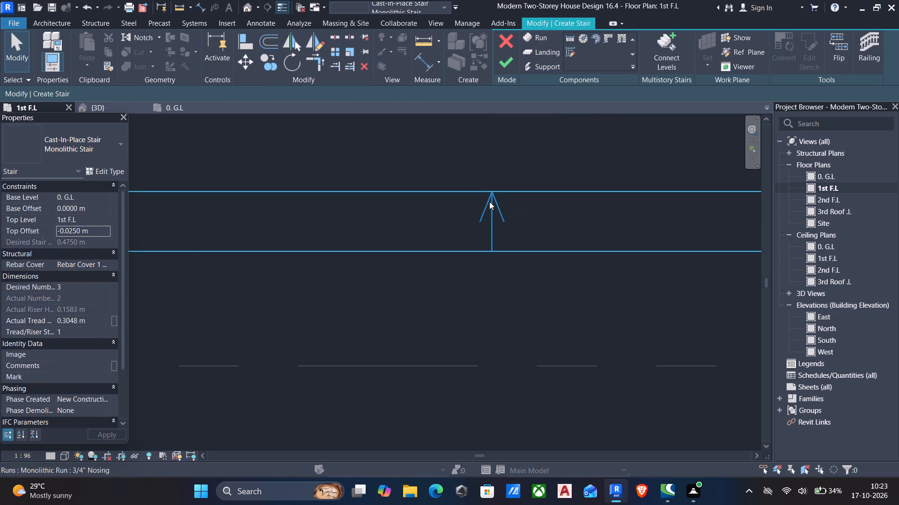
key(Escape)
Sketch a rectangular landing boundary against the south wall at the sliding door, 4.1 m wide and about 0.82 m deep.
scroll(489, 202, down, 8)
middle_drag(485, 222, 472, 257)
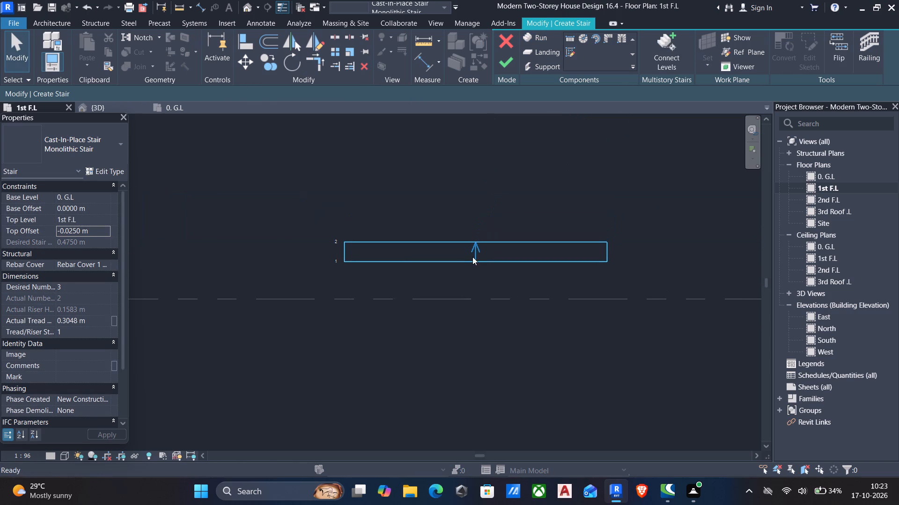
middle_drag(491, 206, 456, 293)
scroll(455, 283, down, 2)
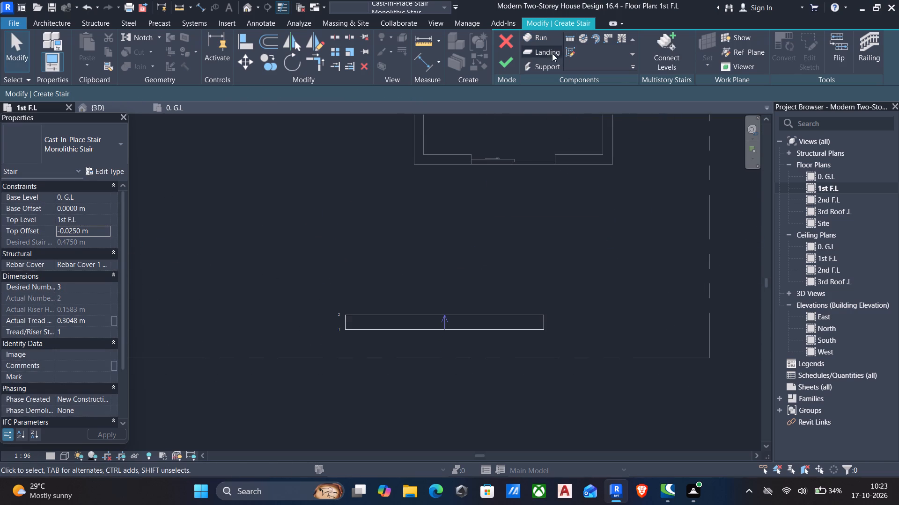
click(531, 48)
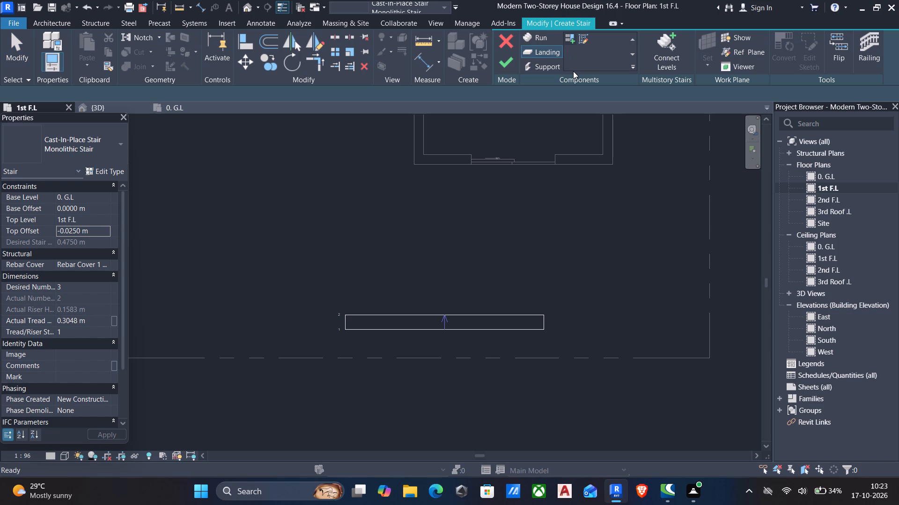
click(582, 36)
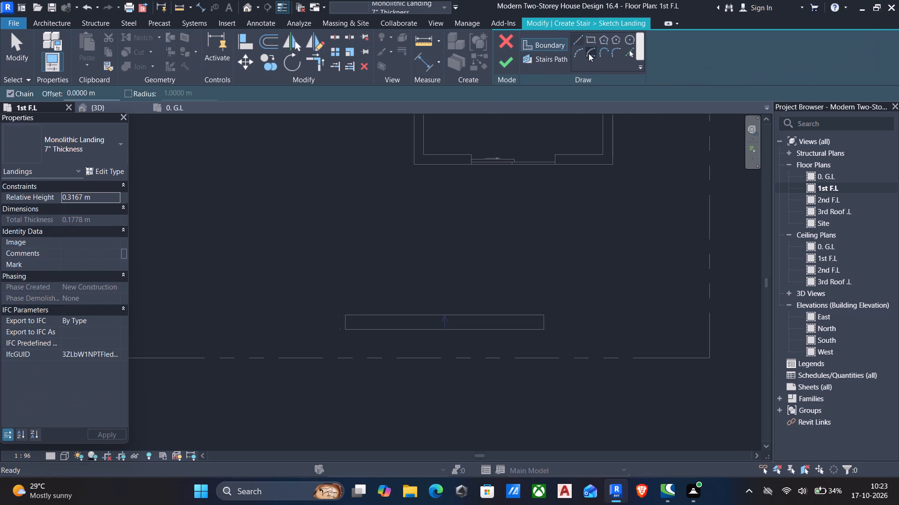
click(588, 39)
click(411, 166)
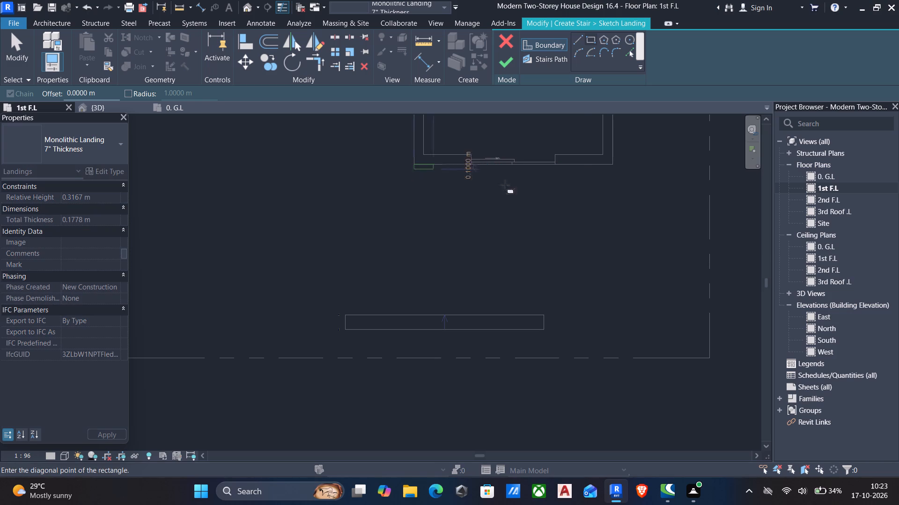
click(613, 204)
key(Escape)
key(Escape)
Set the landing's depth from the south wall to 1 m and finish the landing sketch.
click(553, 201)
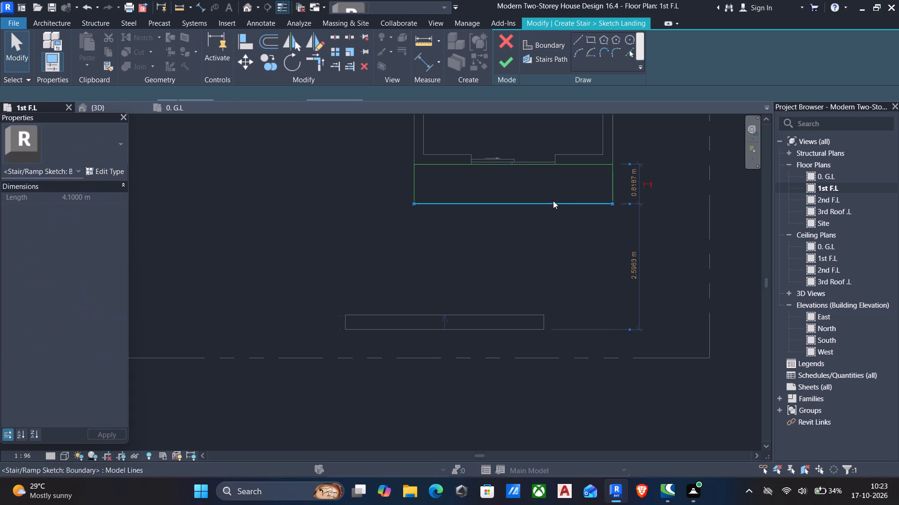
click(630, 183)
key(1)
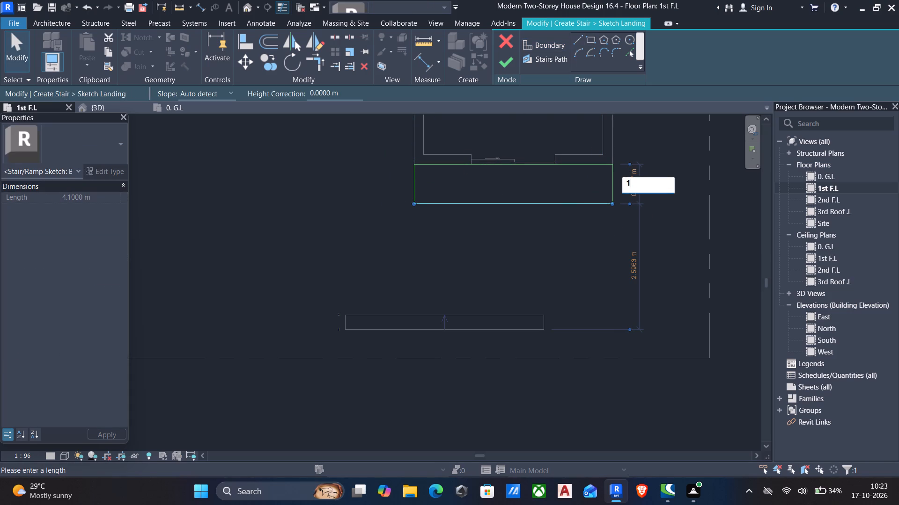
key(Return)
key(Escape)
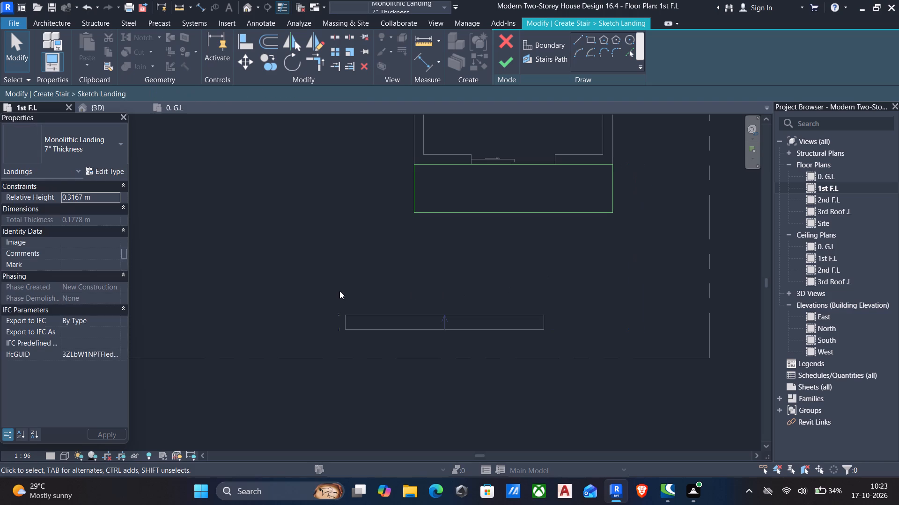
drag(339, 291, 561, 353)
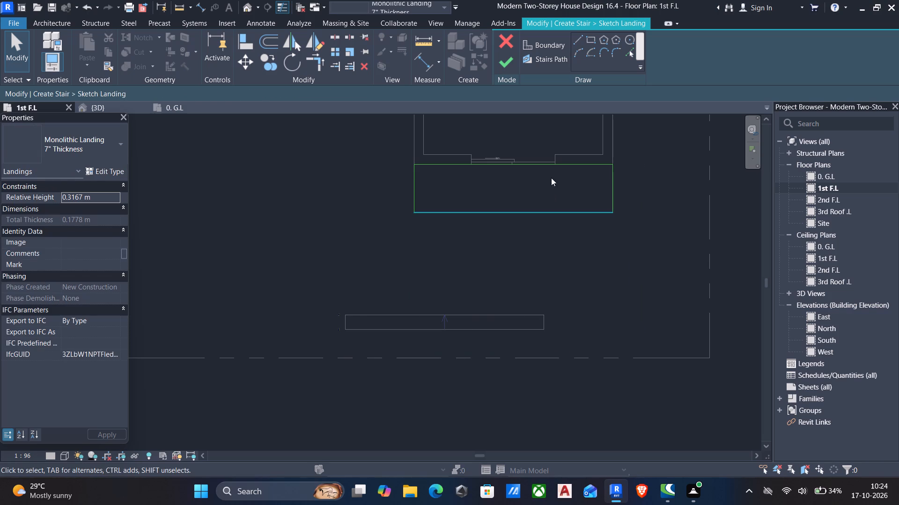
click(509, 68)
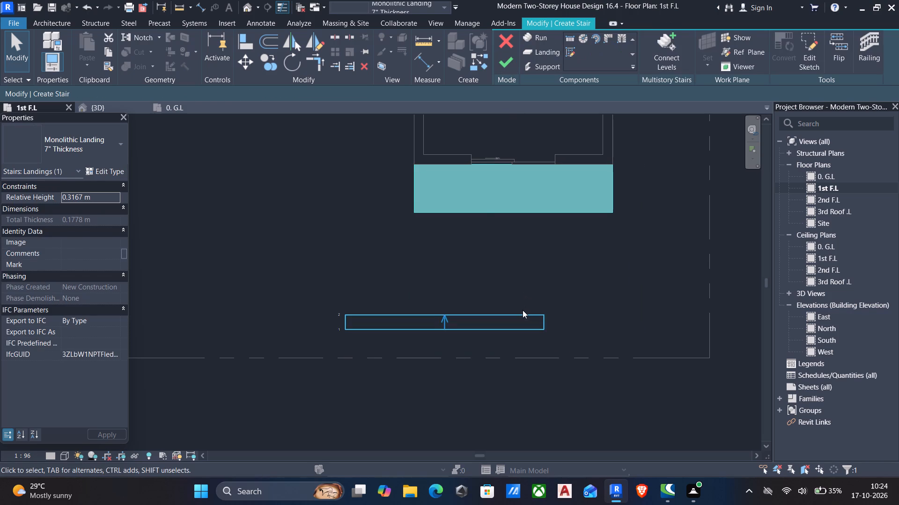
Move the stair run so its northeast corner meets the landing's southeast corner, and finish the stair.
click(522, 310)
key(m)
key(v)
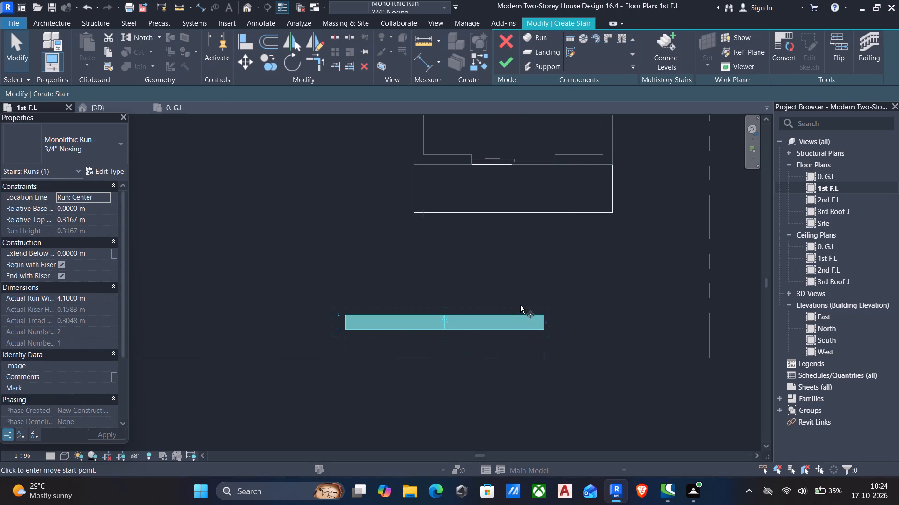
scroll(545, 319, up, 5)
click(544, 310)
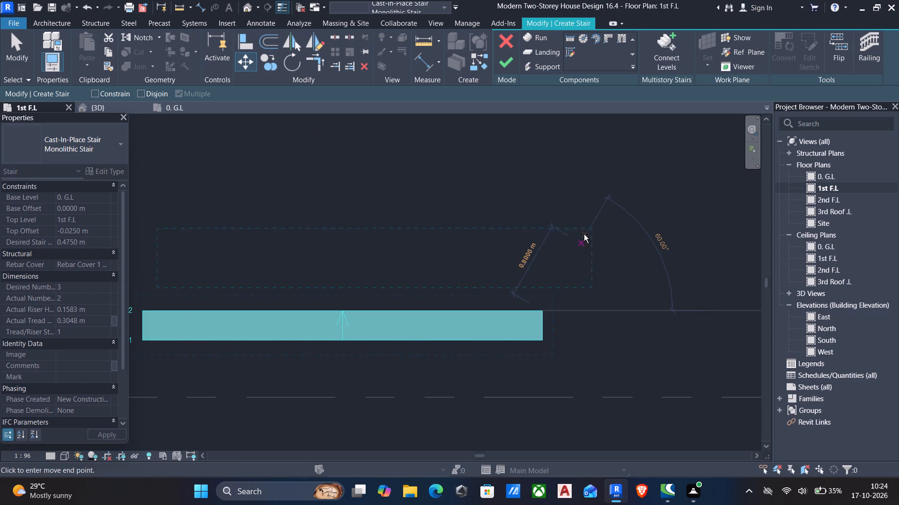
middle_drag(591, 224, 517, 390)
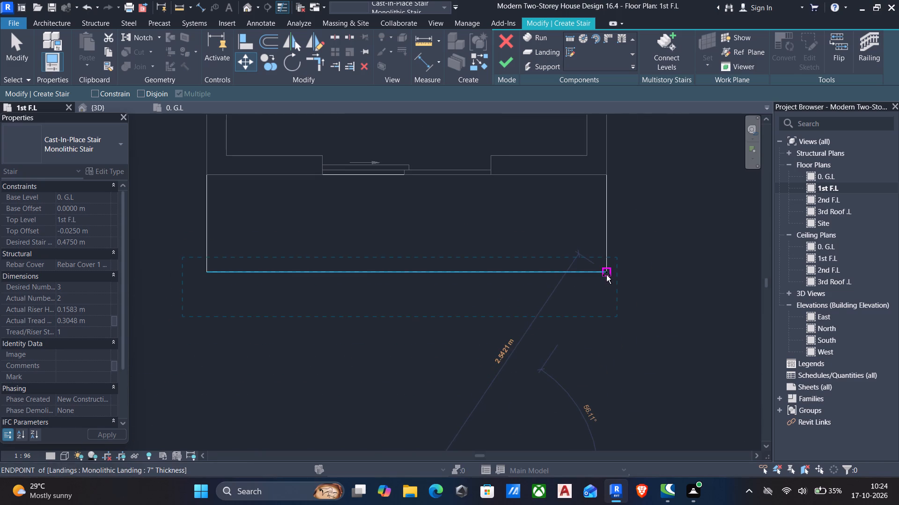
click(606, 275)
key(Escape)
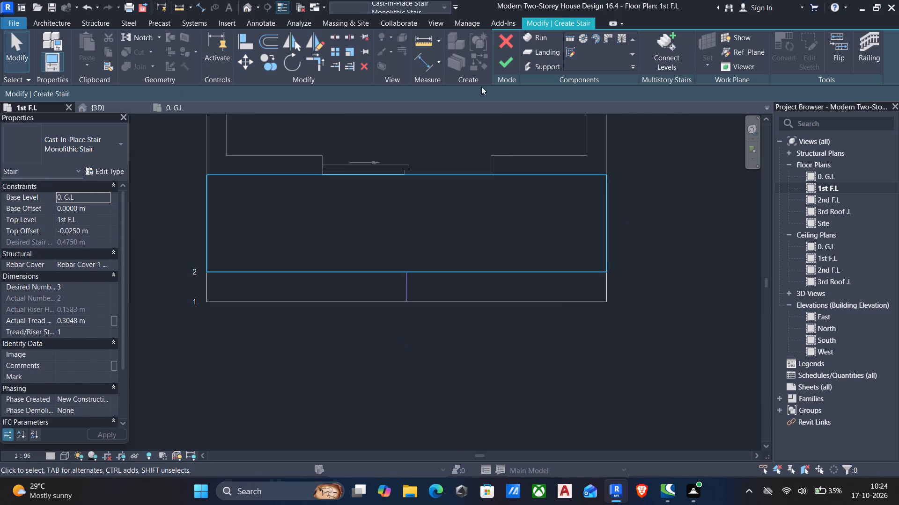
click(501, 64)
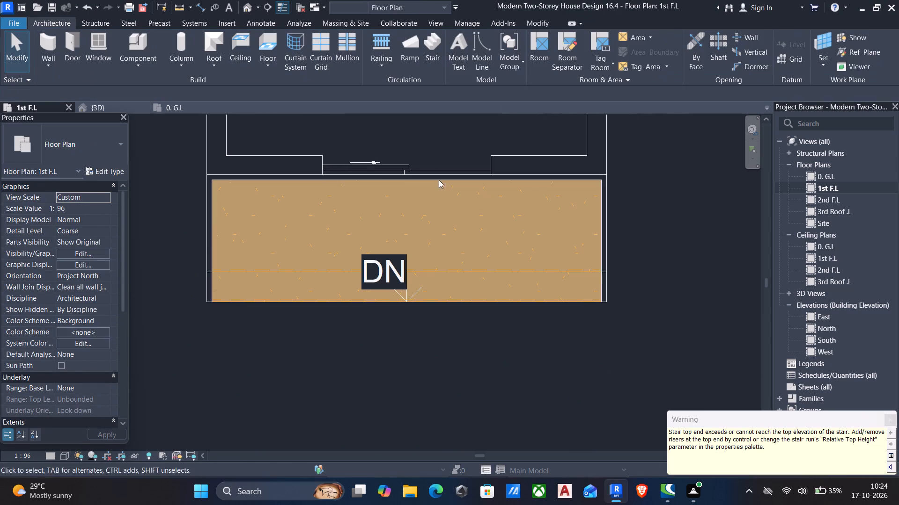
click(889, 419)
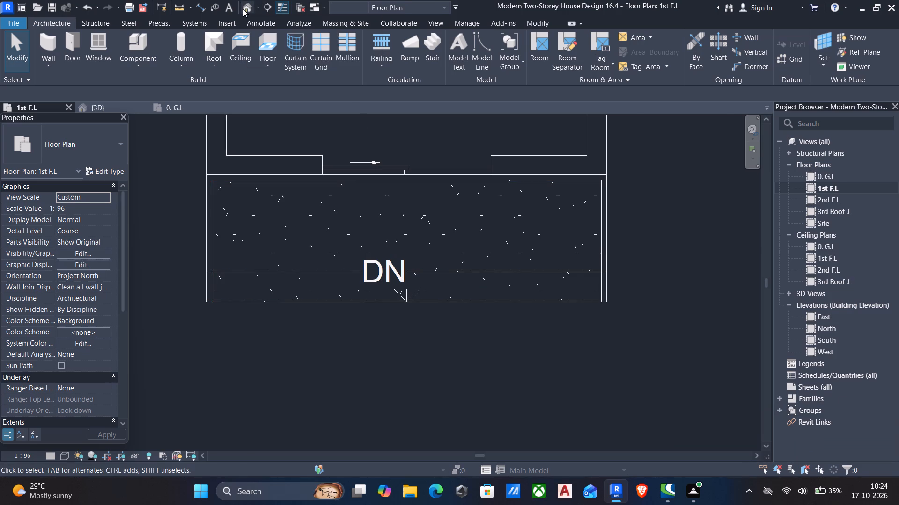
Delete the railing from the new entrance stair in the 3D view.
click(243, 8)
scroll(359, 351, up, 5)
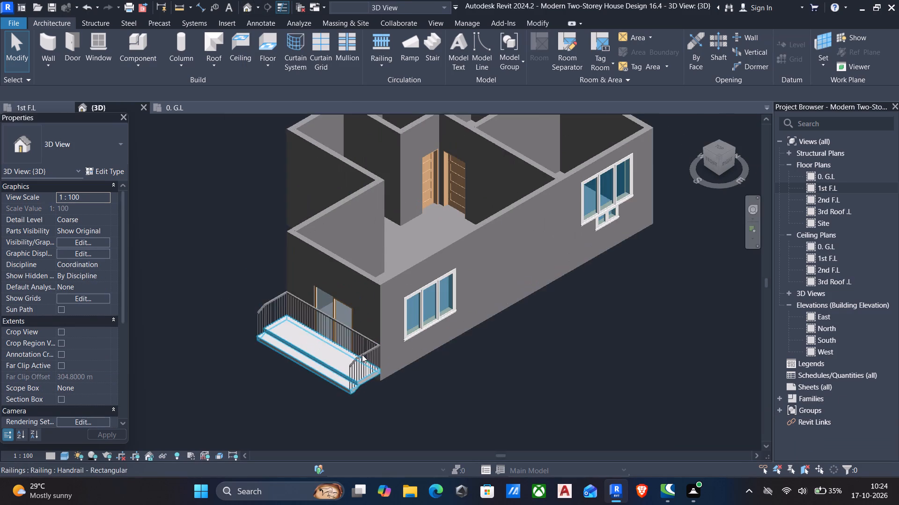
click(366, 354)
key(Delete)
Examine the entrance stair and landing against the house walls, floor and sliding door in 3D.
scroll(360, 372, up, 3)
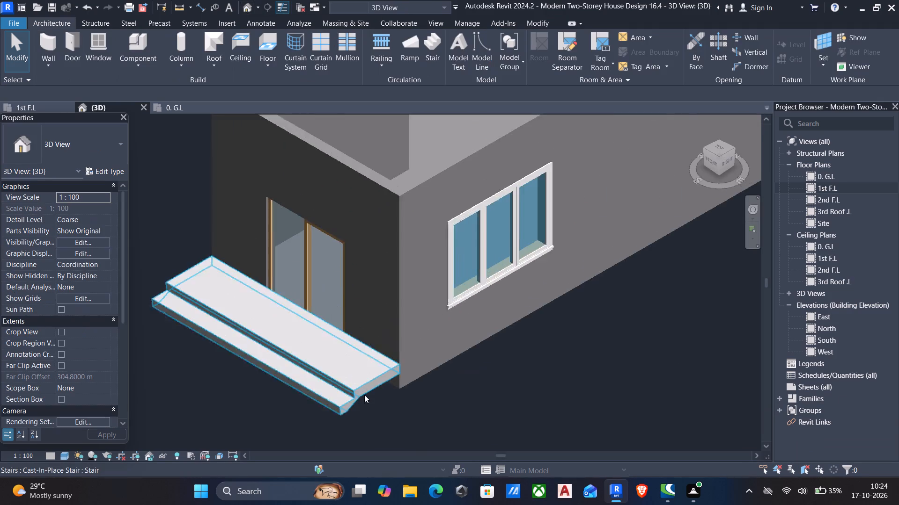
scroll(364, 395, up, 3)
middle_drag(432, 438, 437, 392)
middle_drag(415, 381, 419, 291)
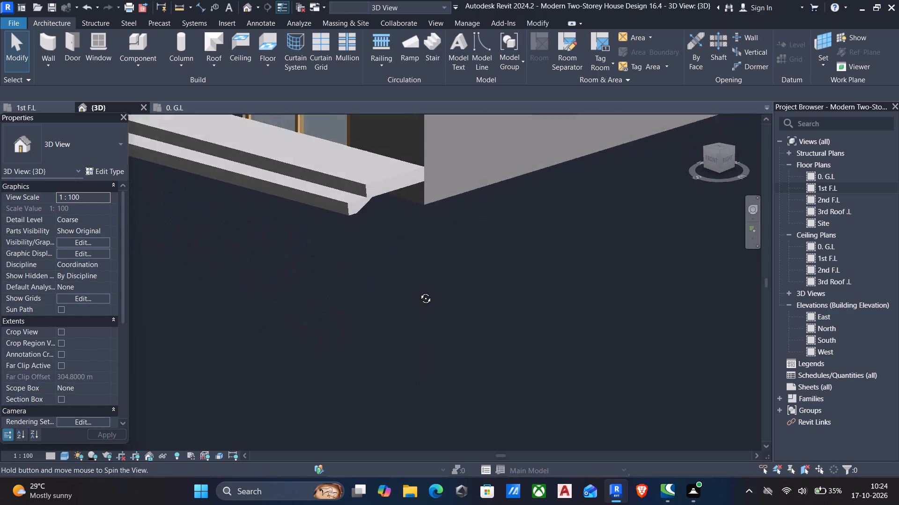
middle_drag(419, 291, 410, 260)
scroll(409, 259, down, 4)
middle_drag(410, 245, 435, 401)
shift+middle_drag(432, 354, 429, 354)
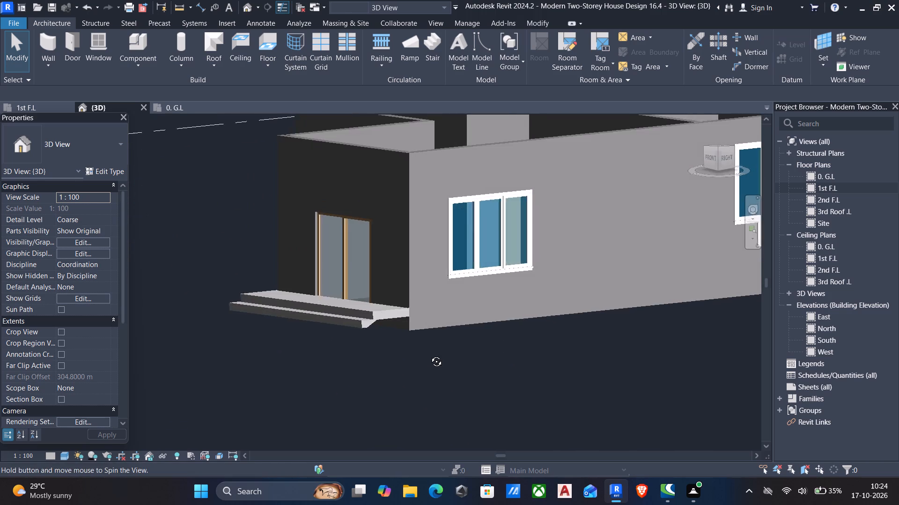
shift+middle_drag(429, 354, 318, 264)
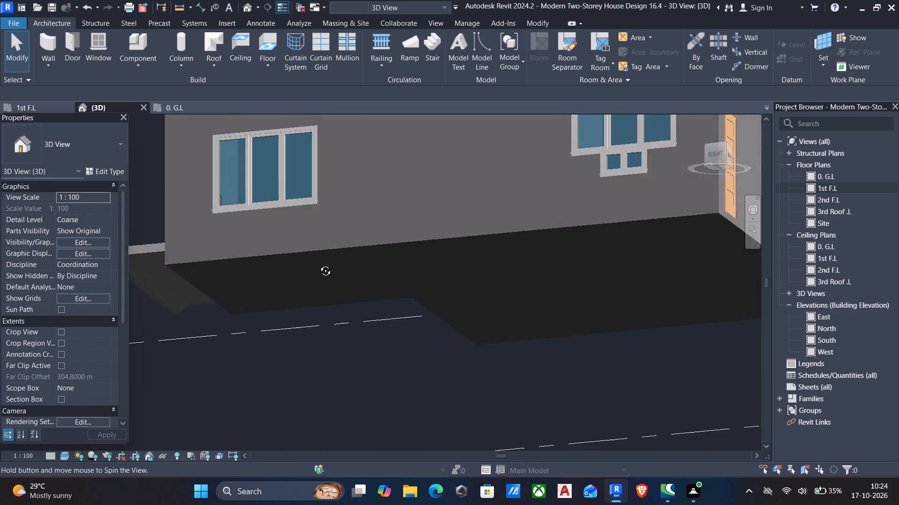
shift+middle_drag(318, 264, 465, 363)
shift+scroll(465, 363, down, 1)
middle_drag(471, 336, 474, 258)
shift+middle_drag(460, 267, 445, 323)
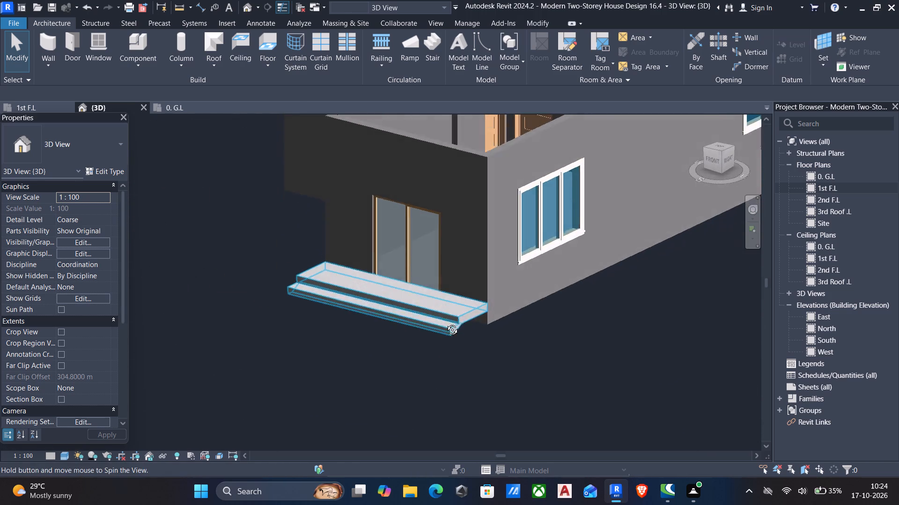
shift+middle_drag(445, 323, 438, 338)
scroll(405, 267, up, 5)
middle_drag(397, 364, 427, 310)
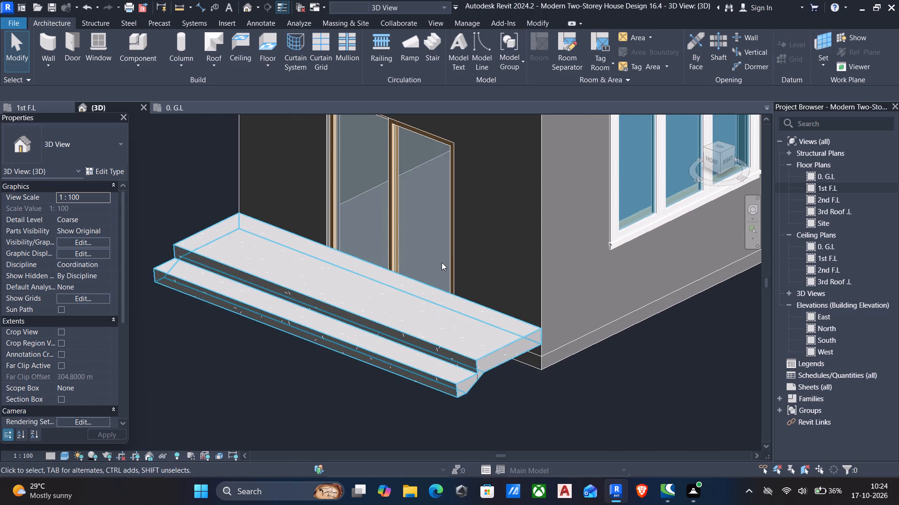
scroll(442, 254, down, 3)
middle_drag(441, 256, 445, 363)
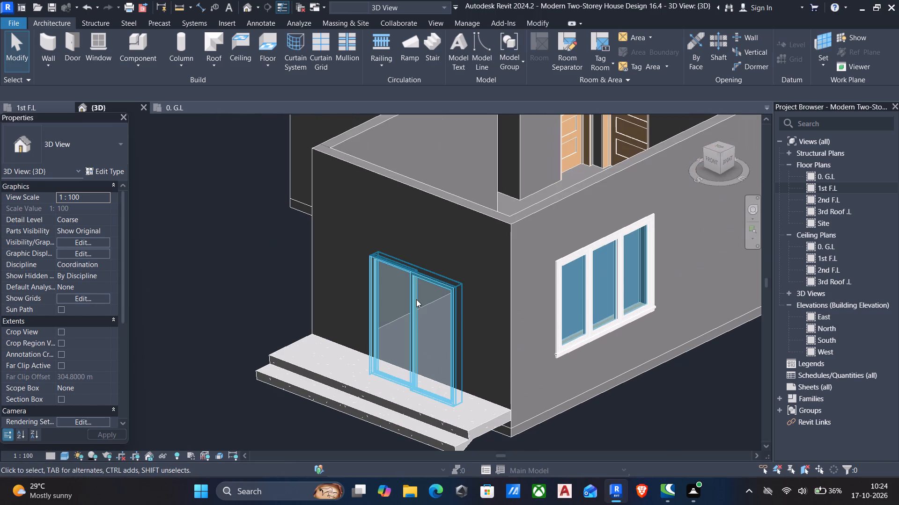
Select the double sliding door and check its height against the stair and levels in the South elevation.
click(416, 299)
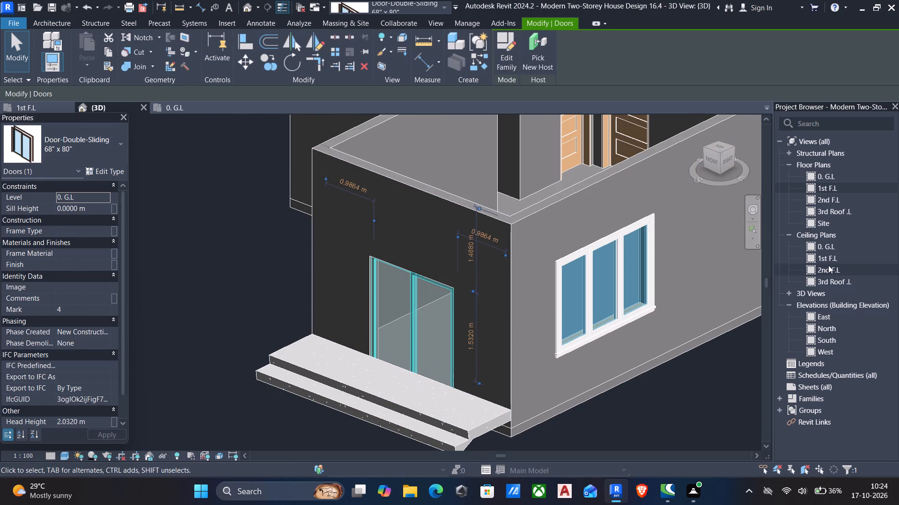
double_click(836, 345)
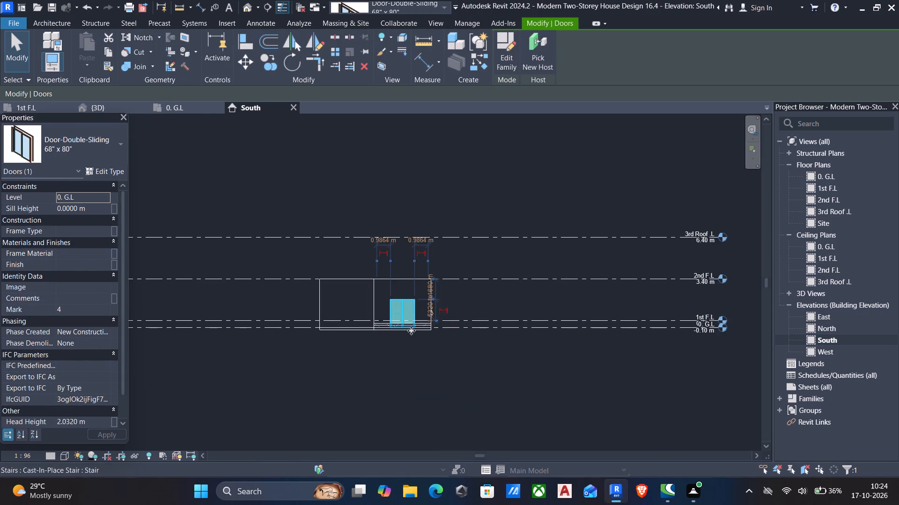
scroll(409, 333, up, 9)
scroll(351, 306, down, 3)
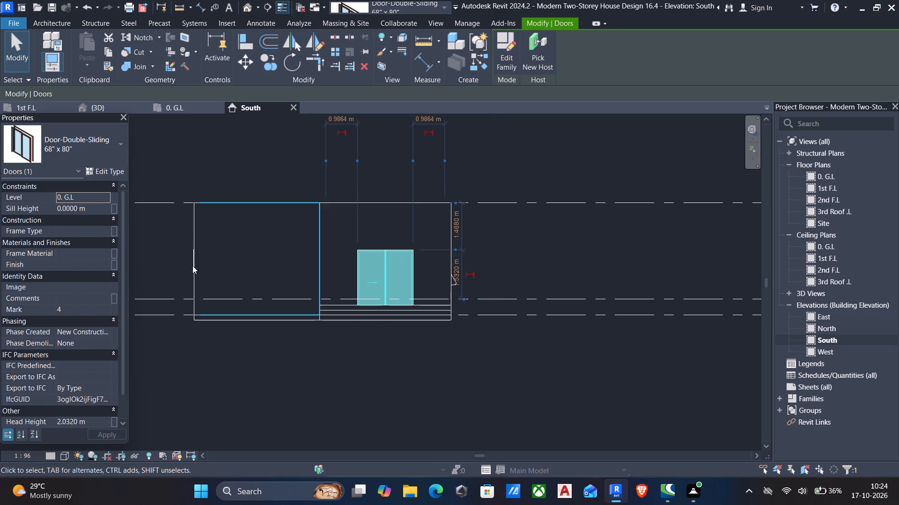
scroll(294, 327, down, 5)
middle_drag(295, 333, 354, 338)
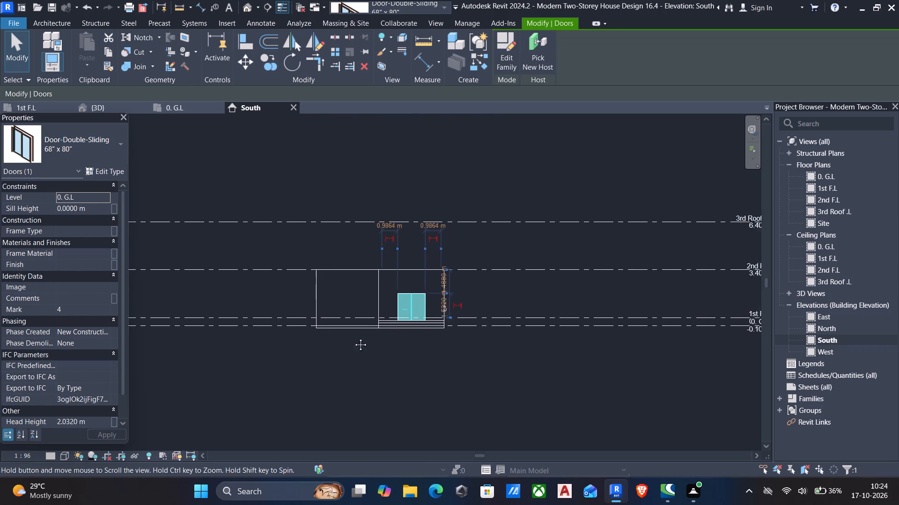
middle_drag(354, 338, 269, 326)
Add an elbow to the 1st F.L level line in the South elevation and move its head above the 0. G.L label.
scroll(693, 327, up, 5)
scroll(629, 300, up, 3)
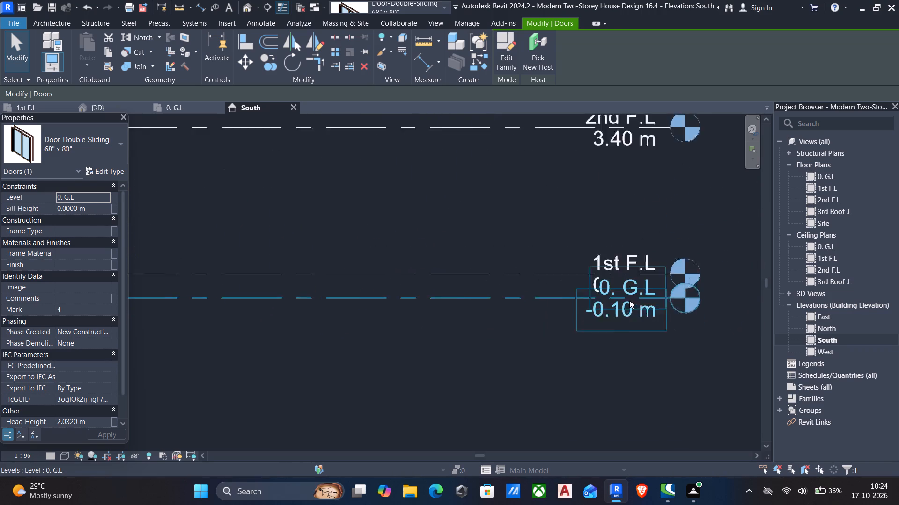
scroll(629, 300, up, 2)
click(508, 262)
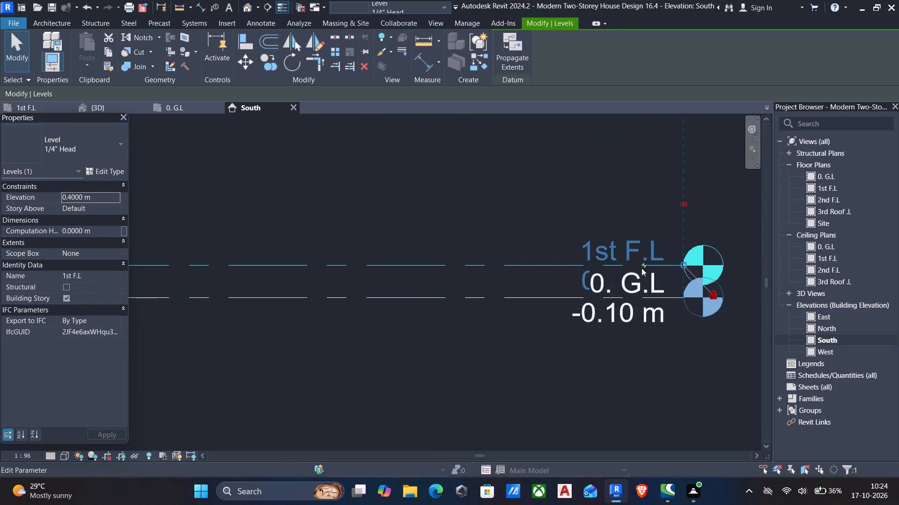
click(643, 268)
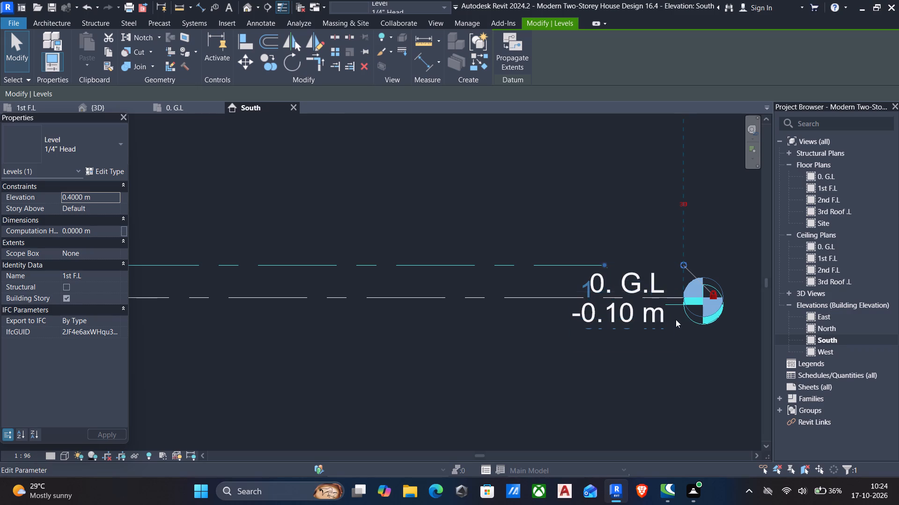
scroll(665, 317, up, 5)
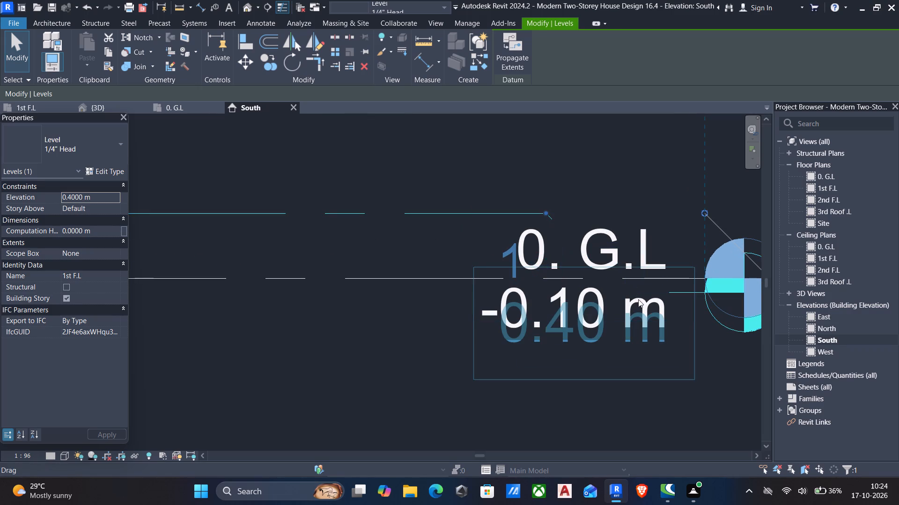
drag(622, 291, 604, 208)
middle_drag(604, 243, 598, 337)
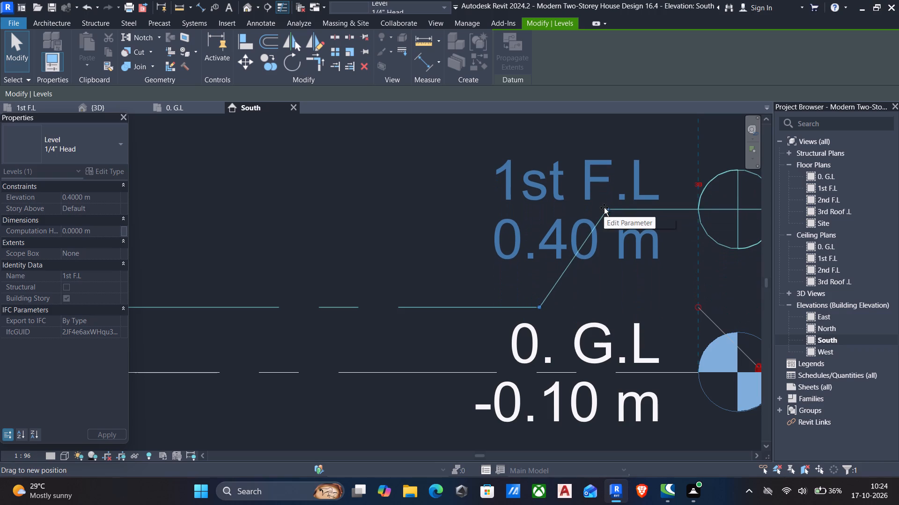
drag(604, 208, 604, 207)
Set the double sliding door's sill height to 0.4 m.
scroll(503, 263, down, 6)
middle_drag(419, 304, 695, 332)
scroll(704, 340, down, 5)
middle_drag(423, 351, 746, 328)
click(478, 266)
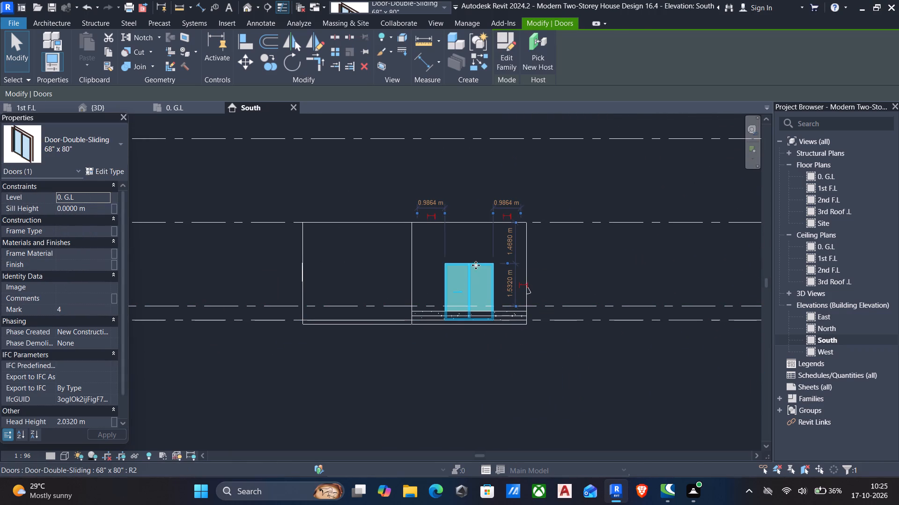
click(105, 206)
text(0.4)
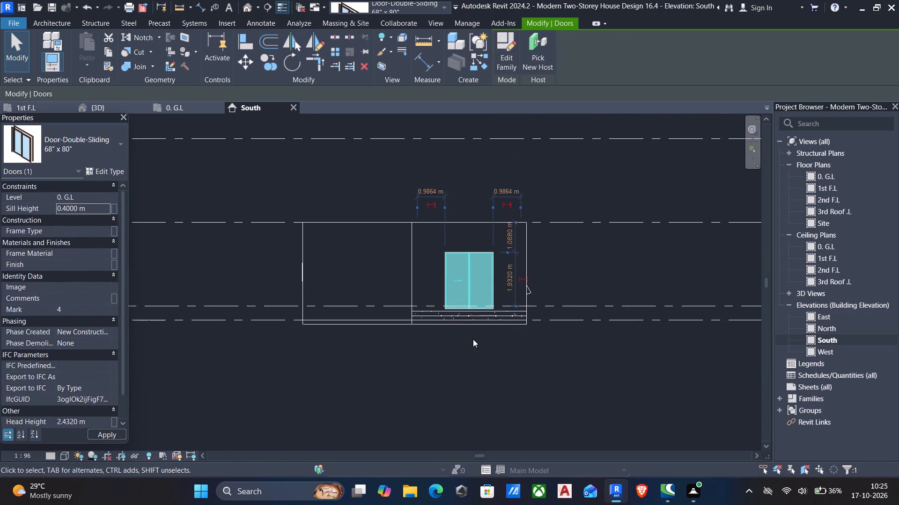
scroll(473, 339, up, 5)
key(Escape)
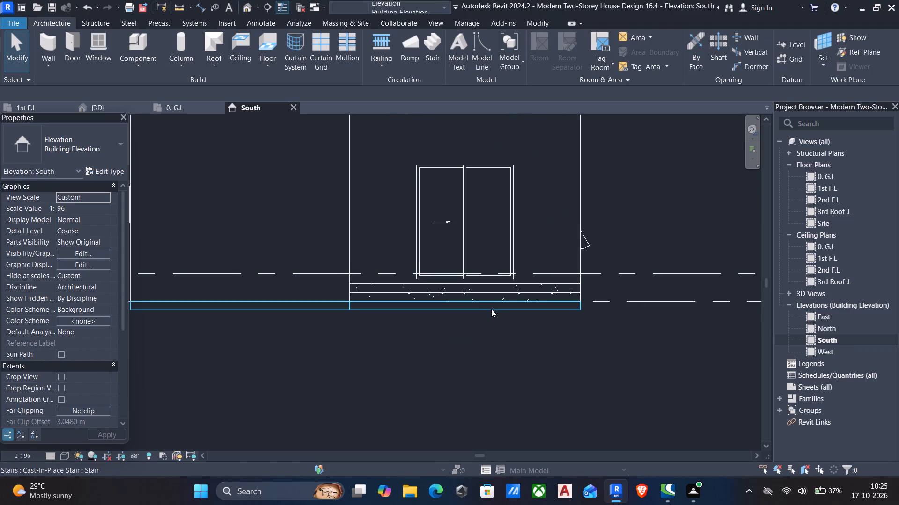
Examine the raised door, entrance stair and floor slab edge in the South elevation and in 3D.
middle_drag(503, 315, 495, 310)
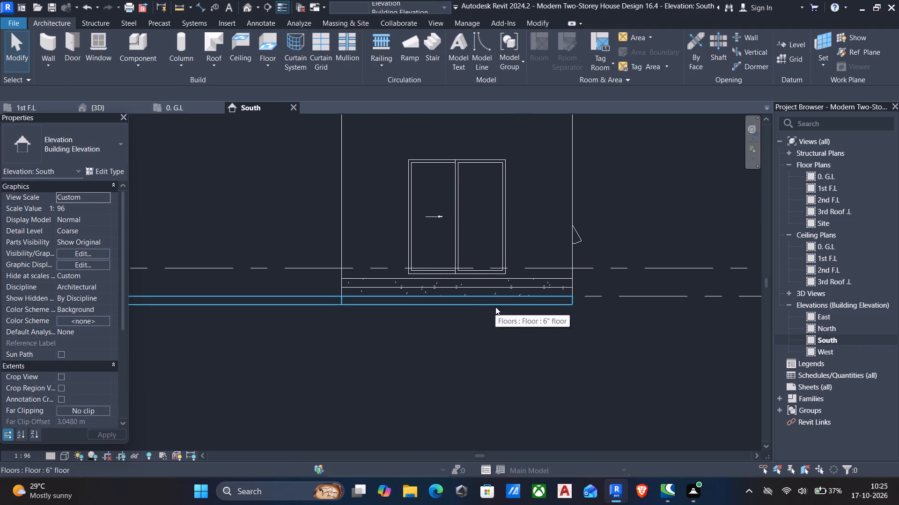
middle_drag(438, 347, 438, 337)
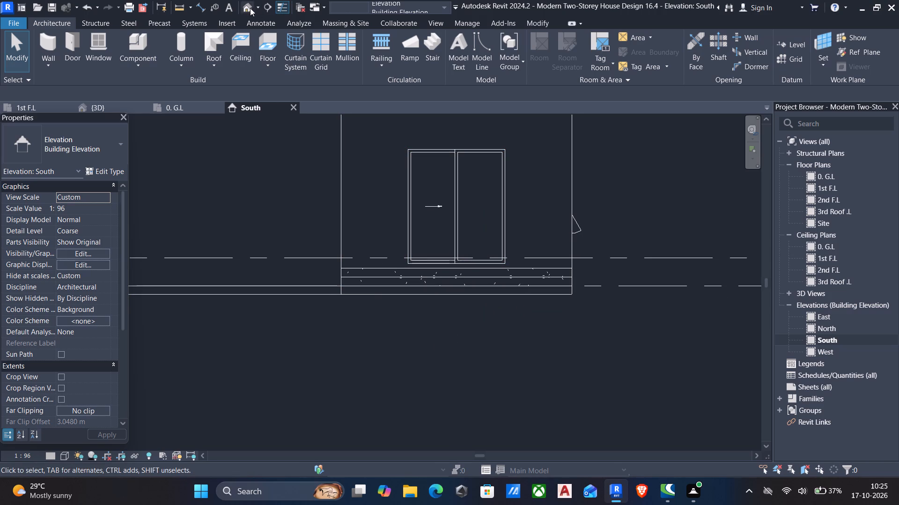
click(245, 8)
middle_click(423, 326)
middle_drag(423, 327, 428, 304)
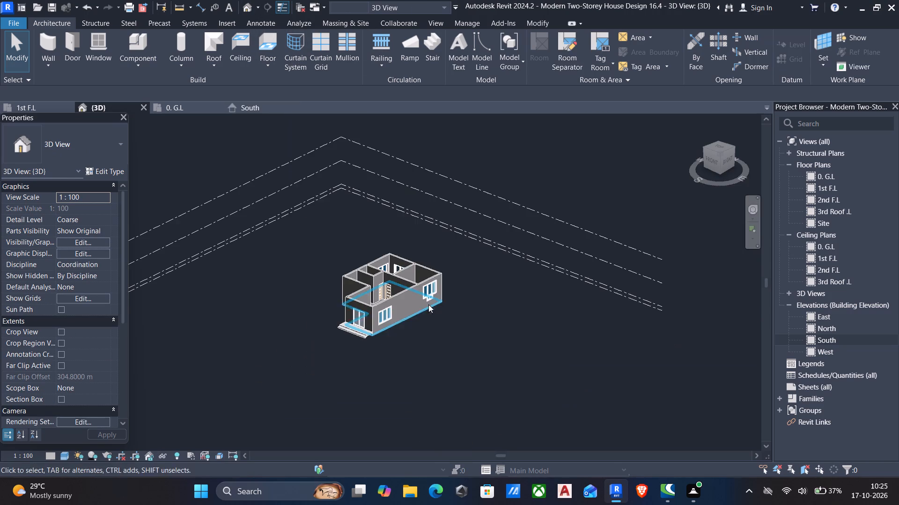
middle_drag(428, 304, 433, 264)
scroll(438, 313, down, 2)
middle_drag(450, 346, 450, 277)
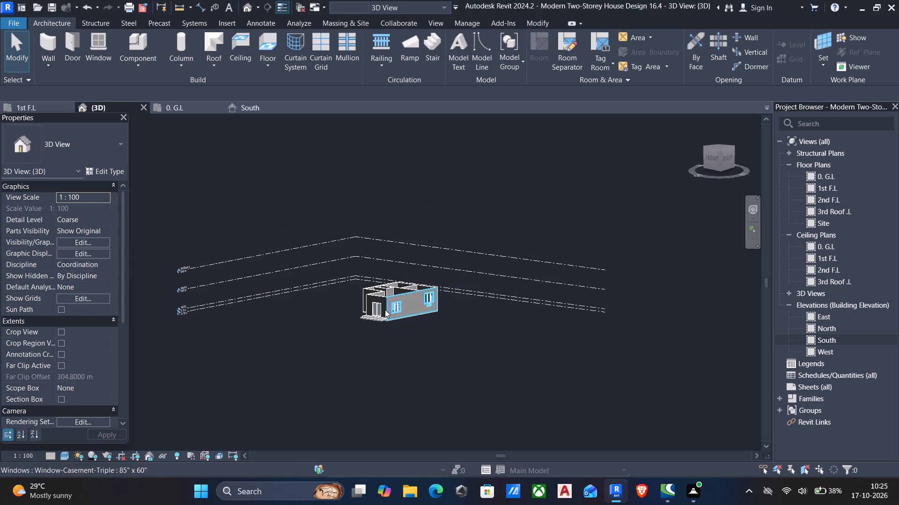
scroll(366, 325, up, 11)
scroll(412, 315, up, 7)
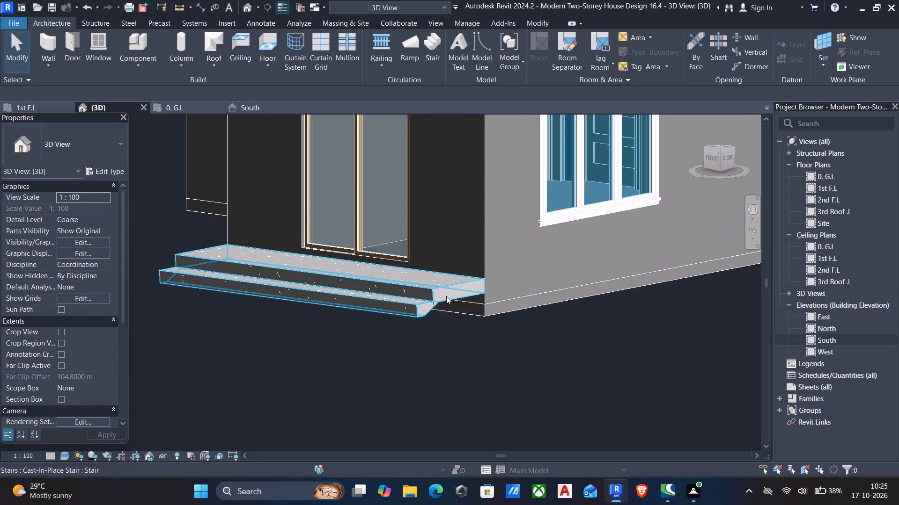
scroll(446, 296, up, 1)
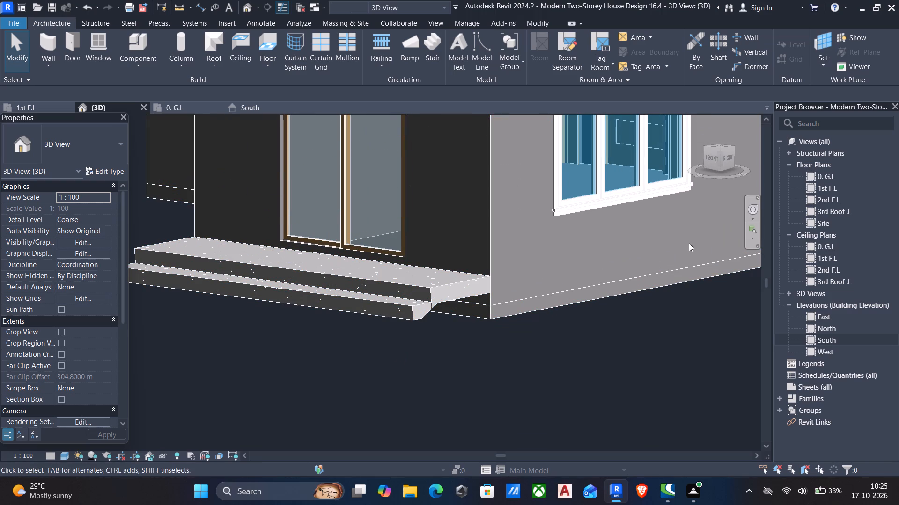
Raise the 6" floor in the South elevation to a height offset of 0.15 m, with its underside on 0. G.L.
double_click(819, 340)
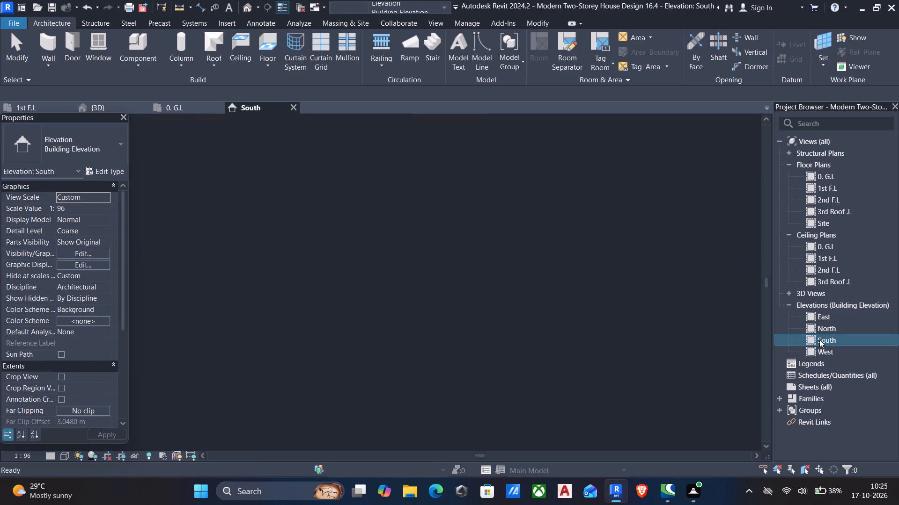
click(479, 298)
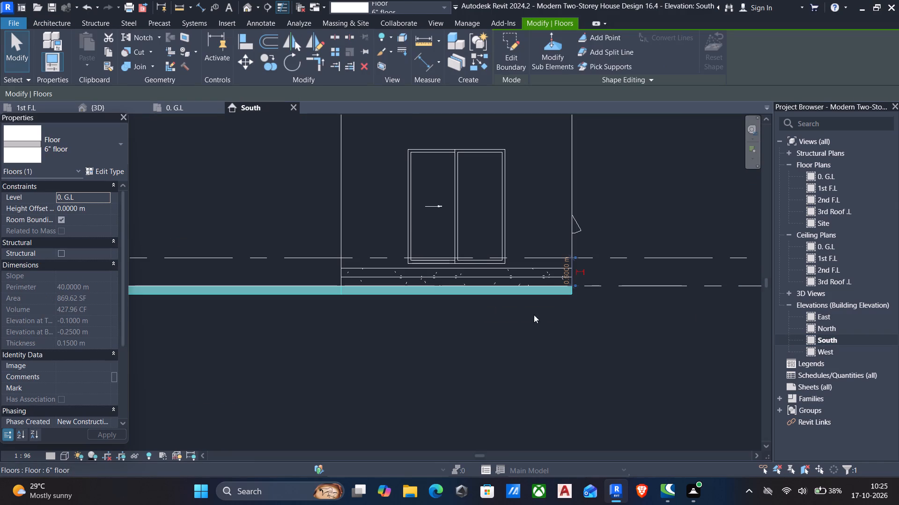
key(Up)
key(Up)
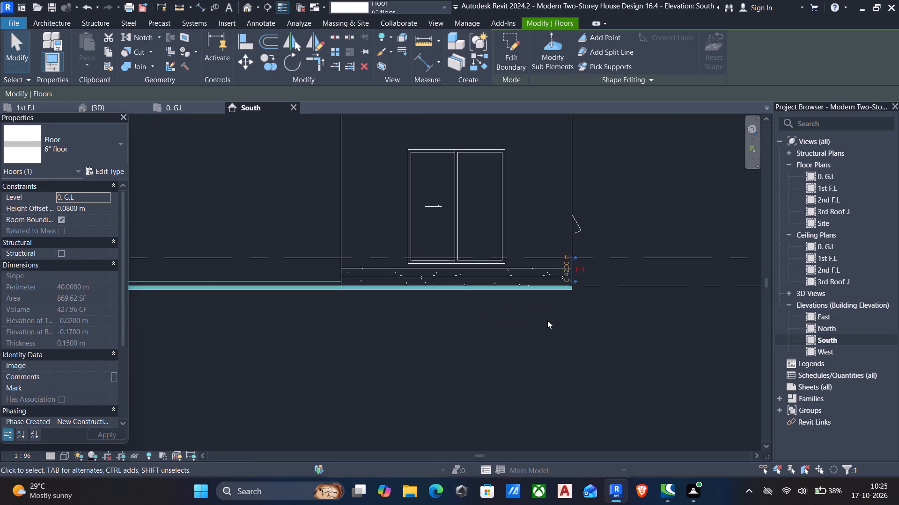
key(Up)
key(Up)
middle_drag(431, 316, 529, 316)
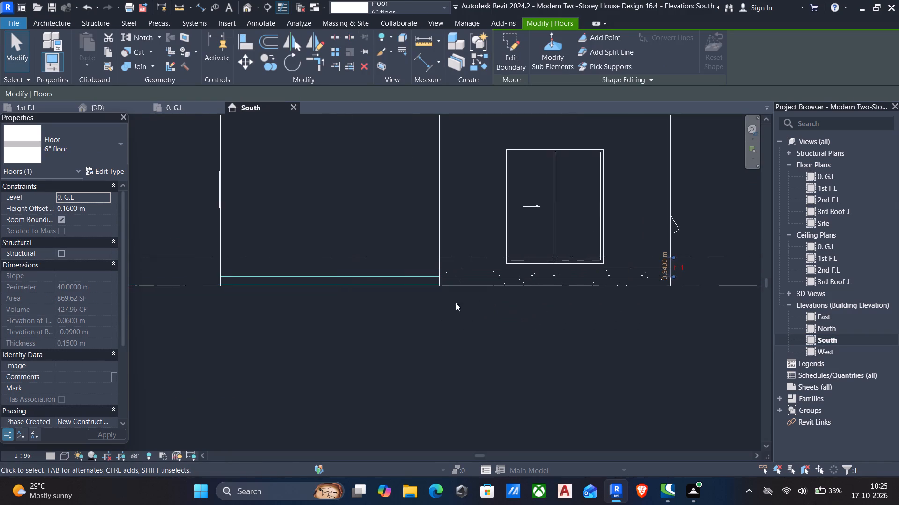
scroll(441, 300, up, 4)
key(Down)
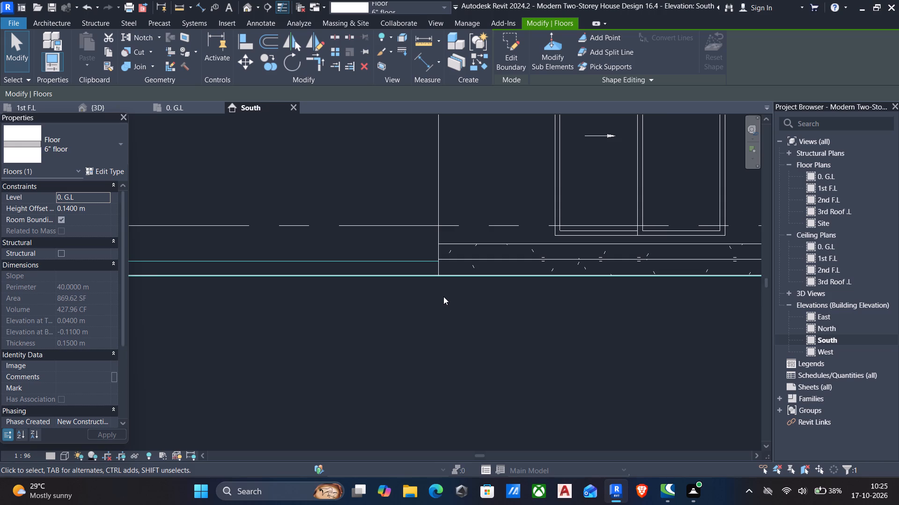
scroll(444, 289, up, 11)
key(Up)
key(Up)
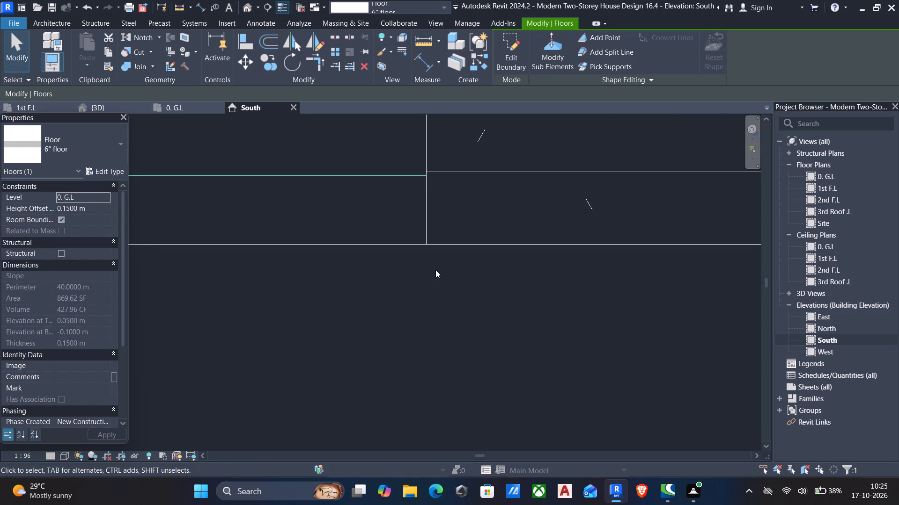
key(Up)
key(Down)
Examine in 3D how the entrance stair meets the raised floor and house walls, and select the stair to check its properties.
scroll(420, 255, down, 12)
middle_drag(420, 256, 414, 356)
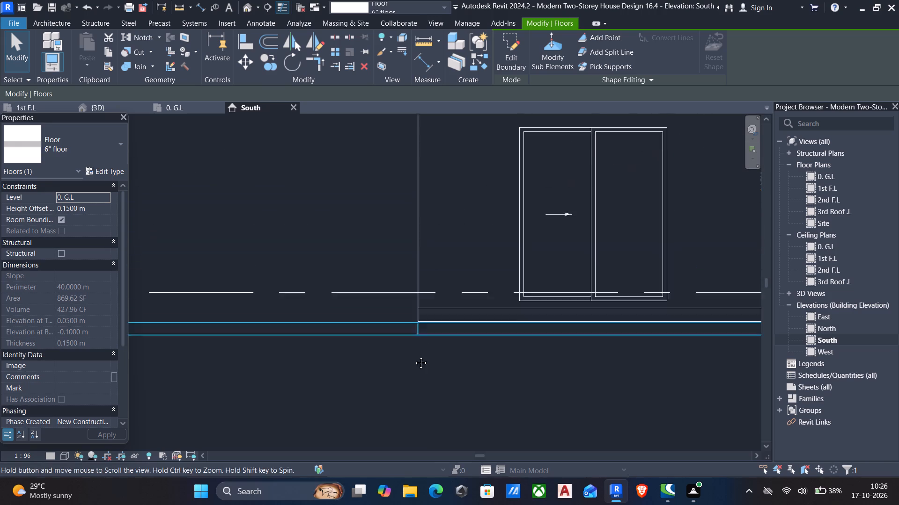
middle_drag(414, 356, 414, 371)
click(247, 7)
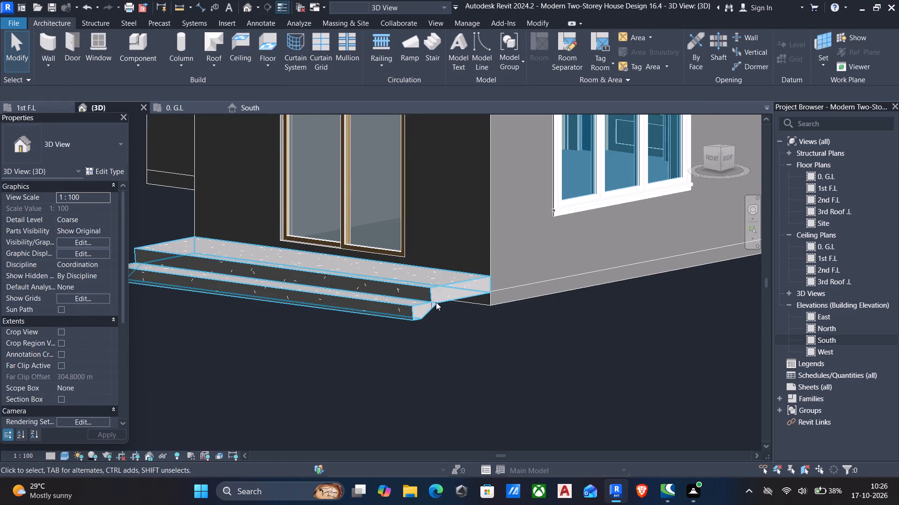
scroll(438, 313, up, 4)
middle_drag(439, 313, 550, 331)
scroll(548, 330, down, 5)
middle_drag(548, 331, 548, 325)
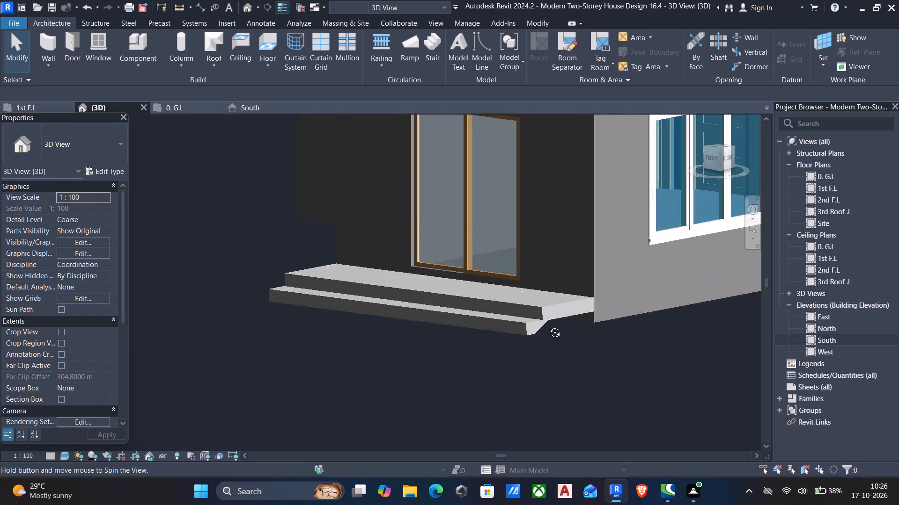
middle_drag(548, 325, 496, 308)
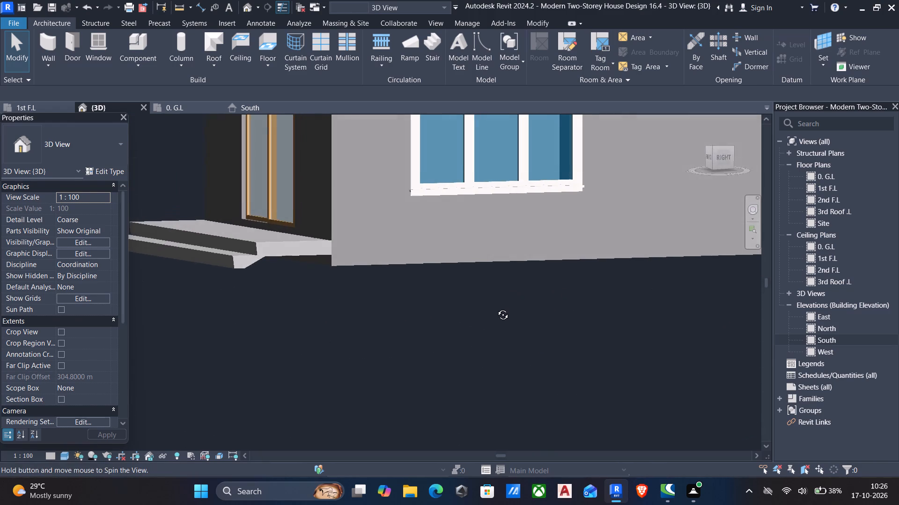
middle_drag(496, 308, 539, 339)
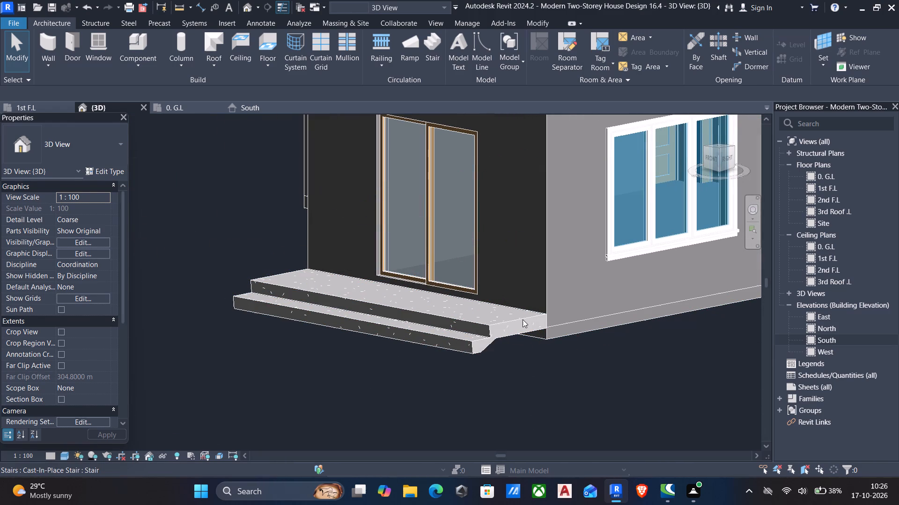
click(523, 318)
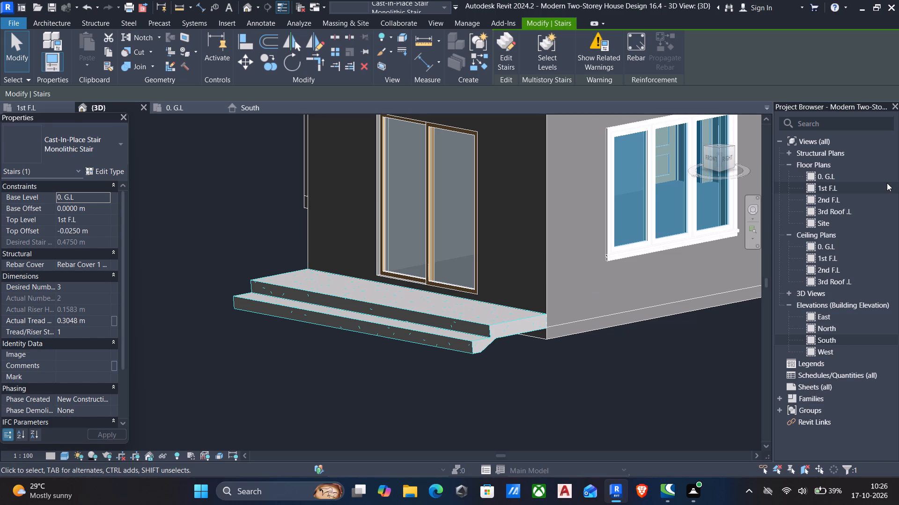
Review the stair and walls in the 1st F.L plan, and the level lines in the South elevation.
double_click(825, 187)
middle_drag(567, 250, 593, 391)
scroll(597, 390, down, 5)
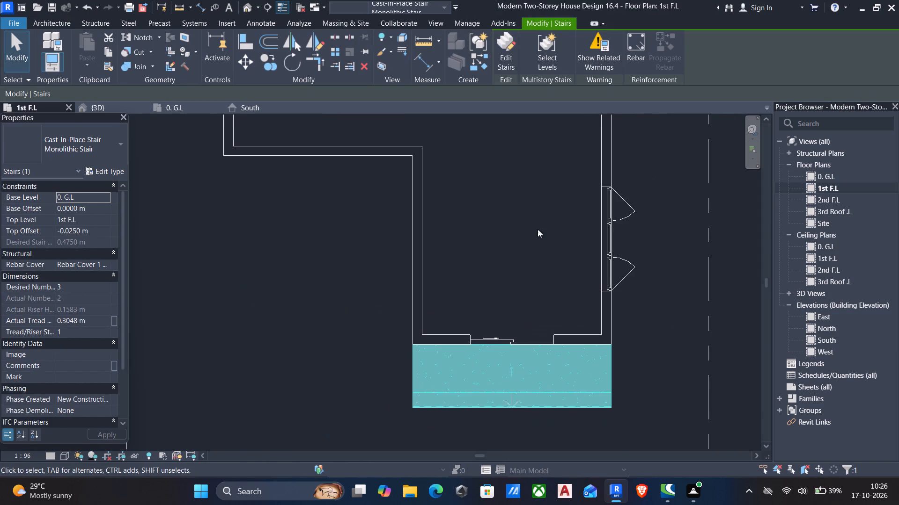
middle_drag(533, 216, 545, 329)
key(Escape)
middle_drag(497, 292, 513, 326)
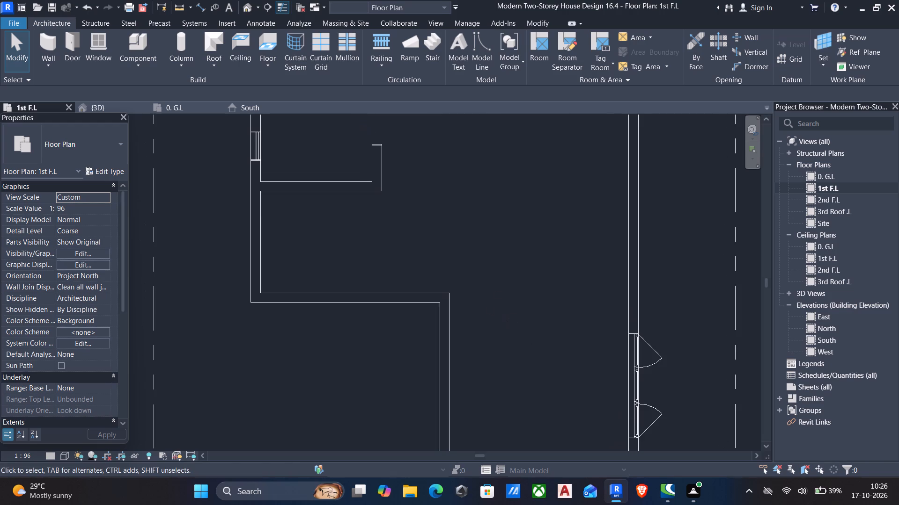
double_click(846, 335)
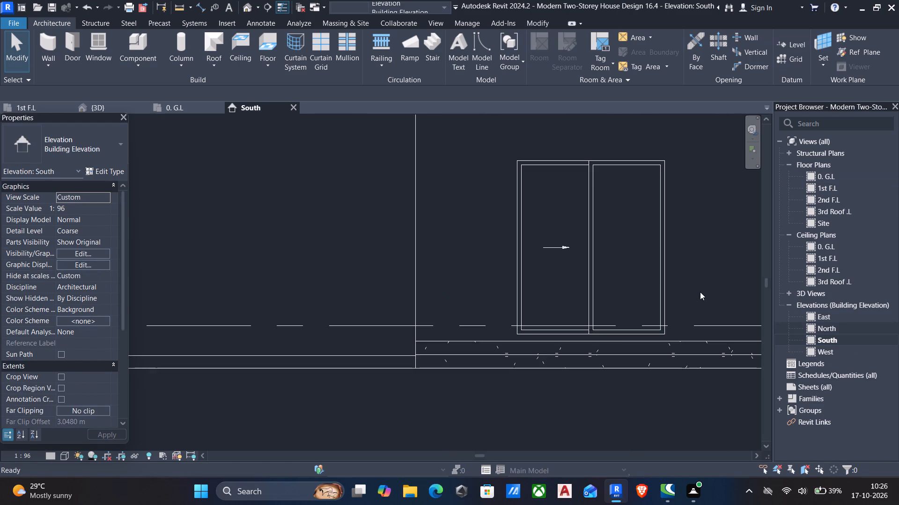
scroll(591, 282, down, 7)
middle_drag(595, 291, 376, 362)
scroll(376, 362, down, 6)
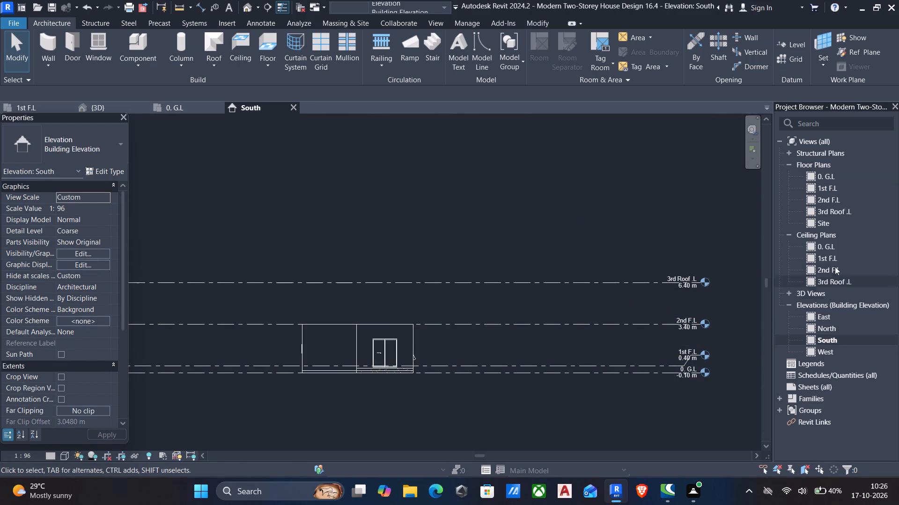
In the 1st F.L plan, measure the clear distance between the facing walls of the recess below the small room.
double_click(826, 191)
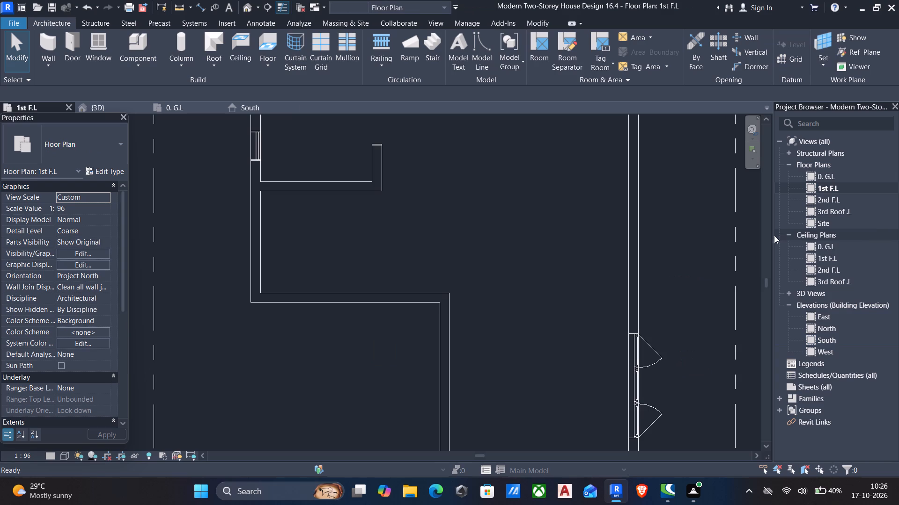
middle_drag(499, 325, 546, 271)
scroll(547, 270, down, 1)
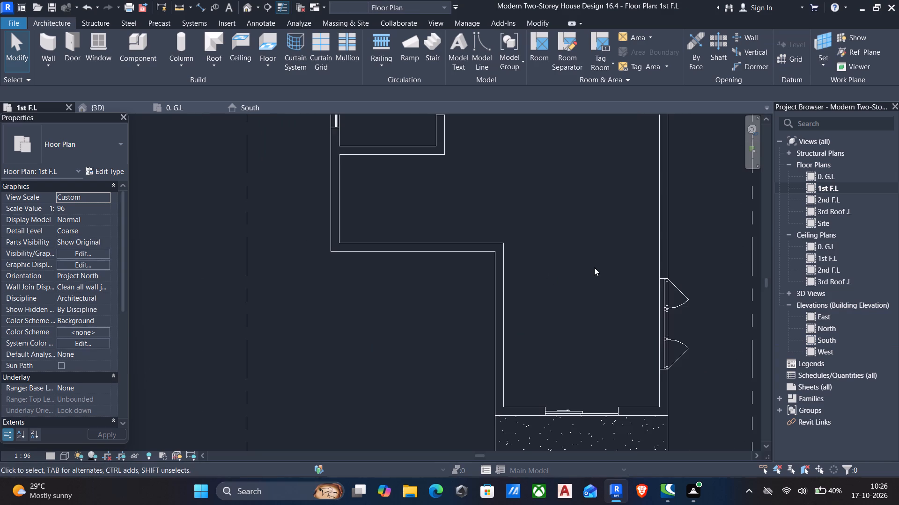
text(dd)
scroll(309, 164, up, 3)
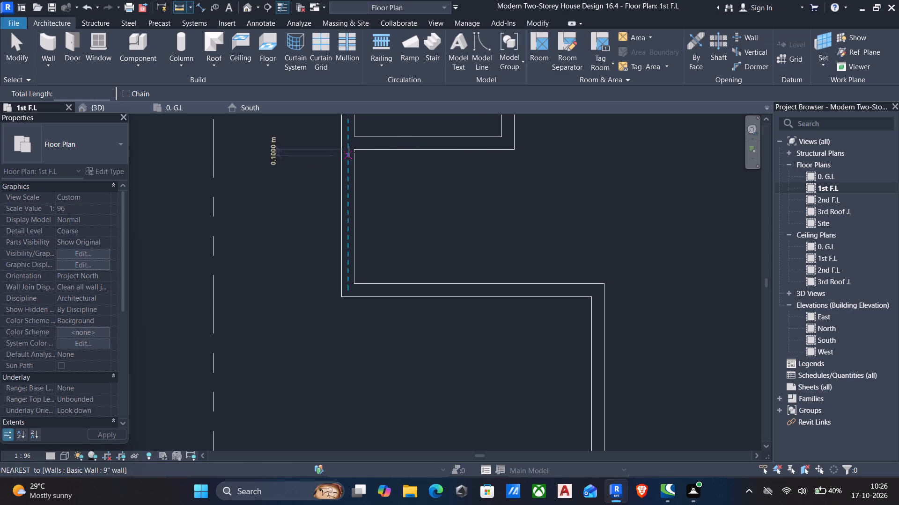
click(357, 151)
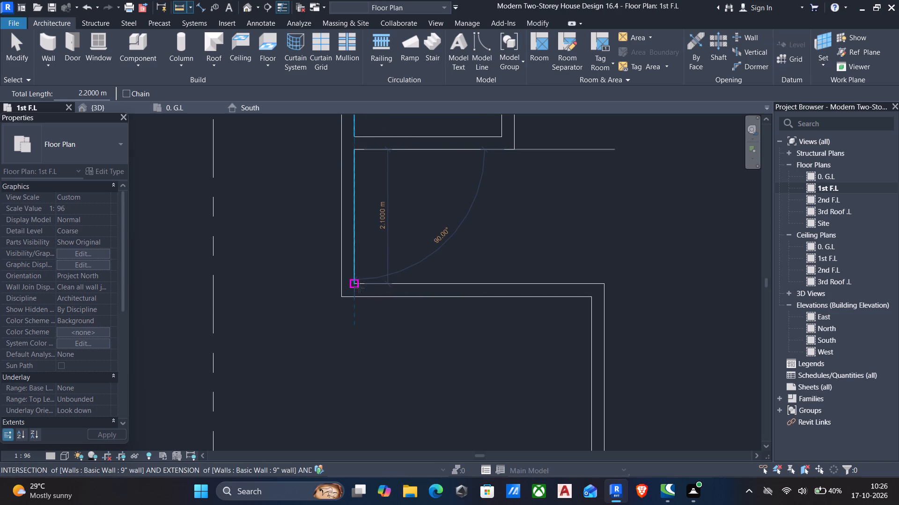
click(359, 286)
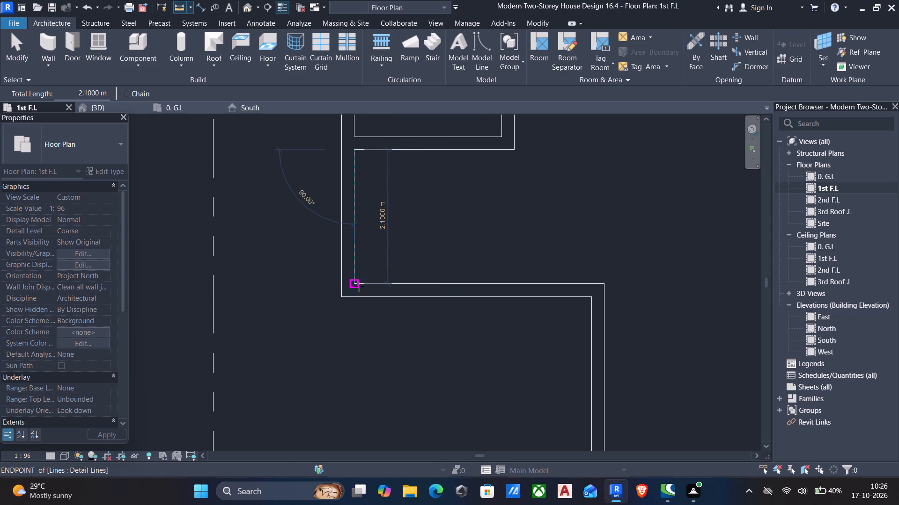
key(Escape)
scroll(387, 264, down, 4)
middle_drag(438, 232, 451, 297)
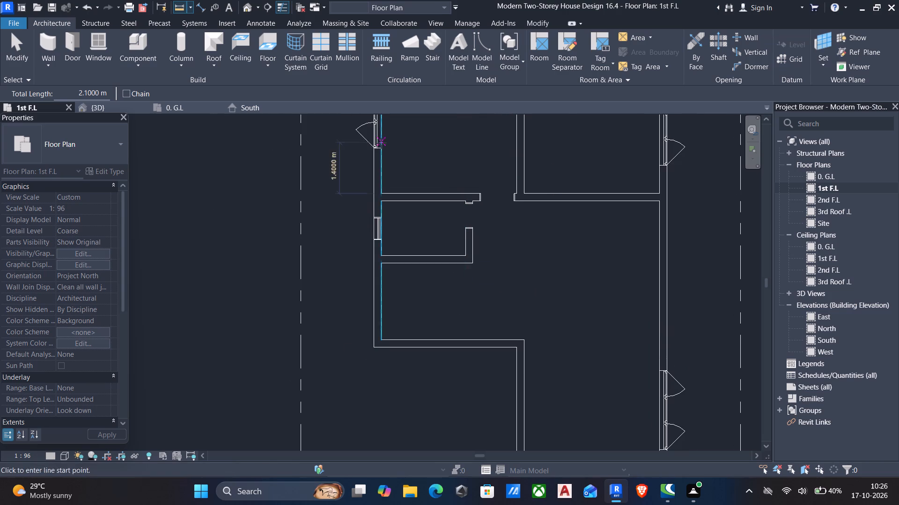
Start a Cast-In-Place Monolithic Stair with a 1 m run width and draw its first run westward, about 2.44 m long, outside west of the house.
click(65, 17)
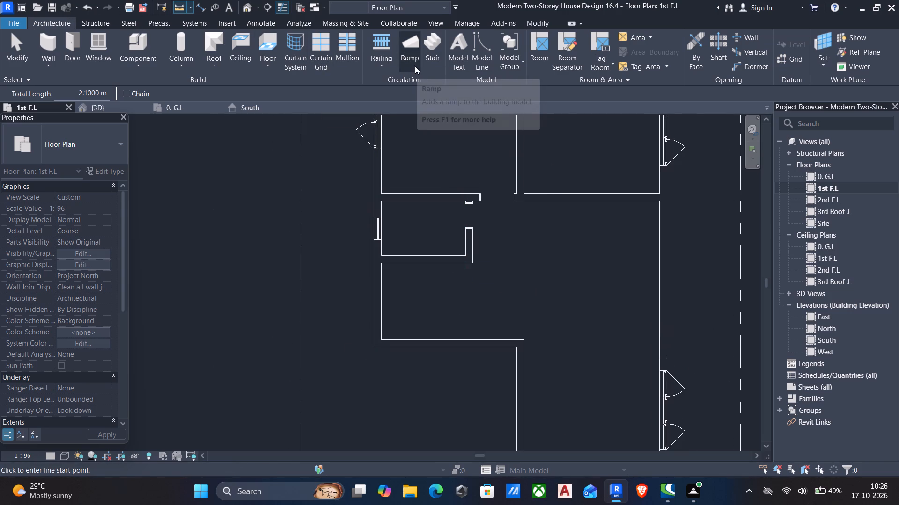
click(427, 47)
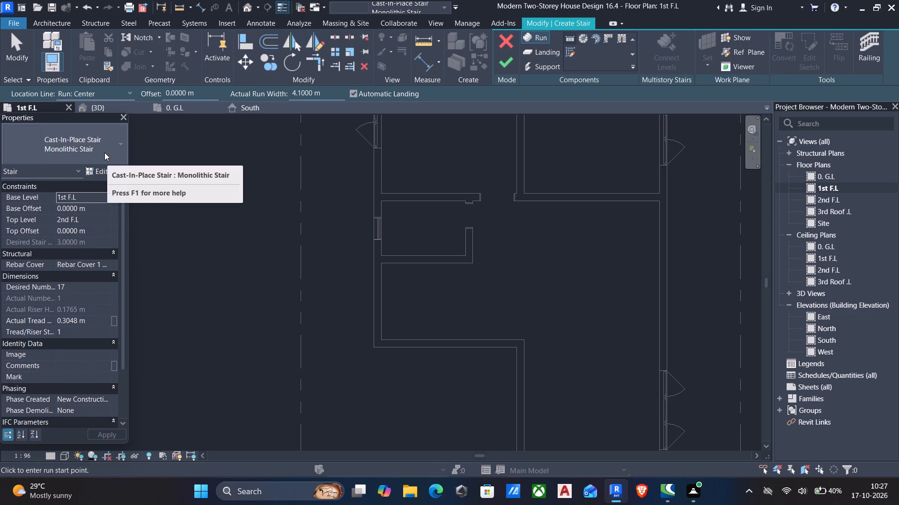
click(347, 90)
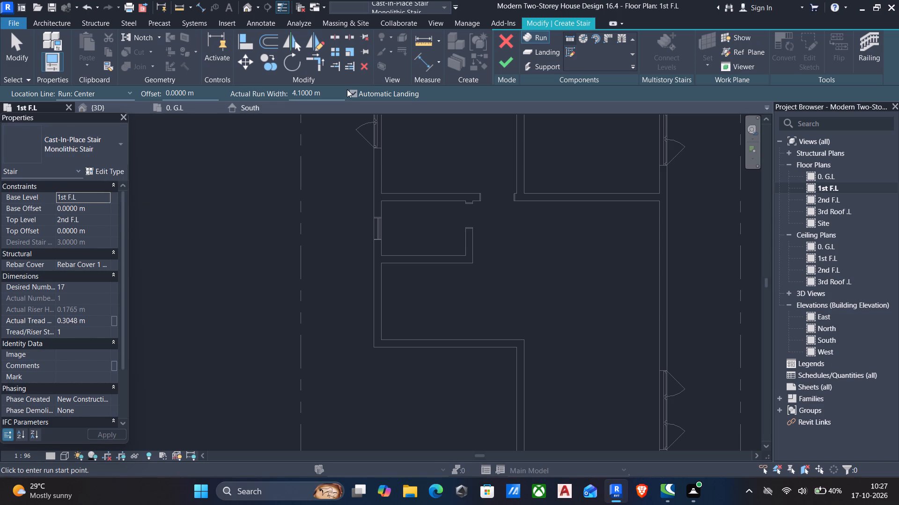
drag(342, 94, 252, 91)
key(1)
key(Return)
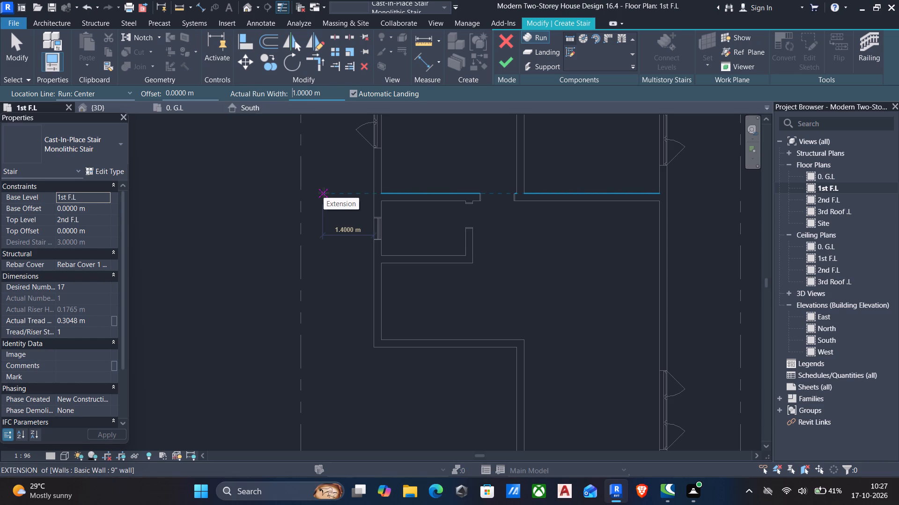
middle_drag(411, 332, 406, 334)
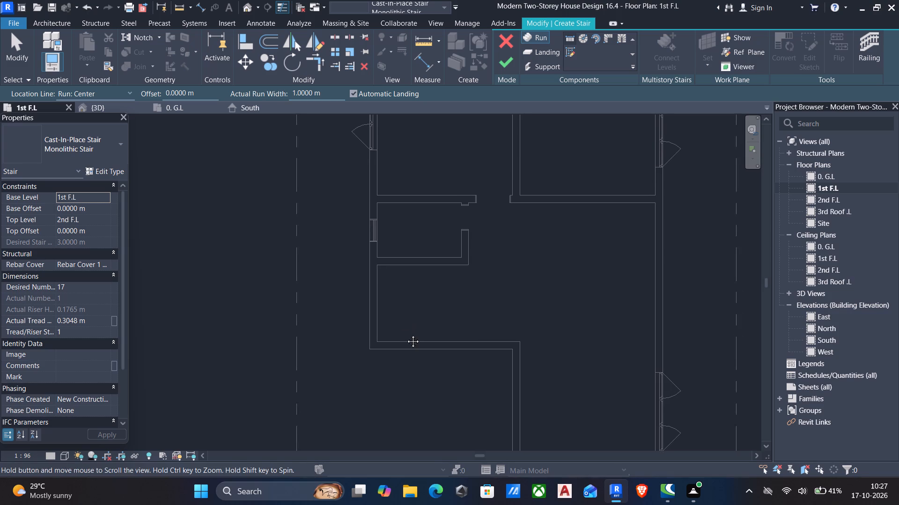
middle_drag(406, 334, 405, 318)
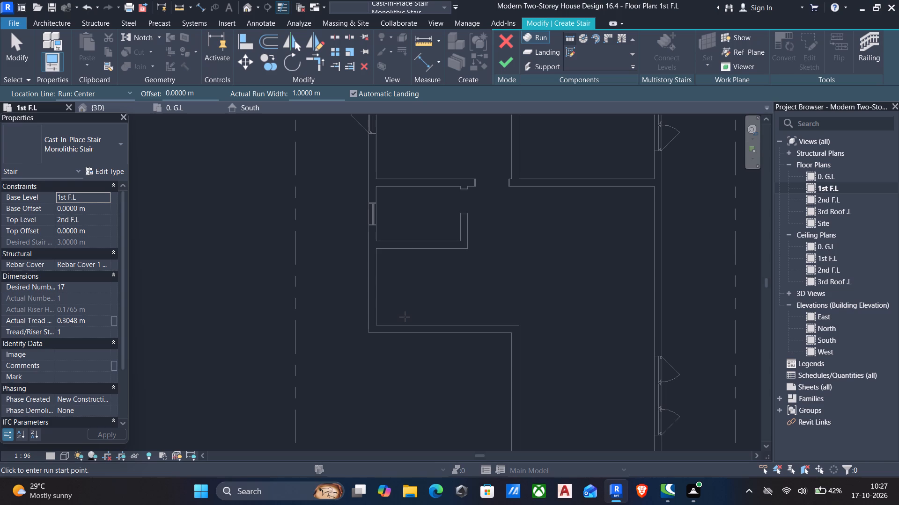
scroll(392, 322, down, 7)
middle_drag(353, 333, 557, 319)
click(500, 354)
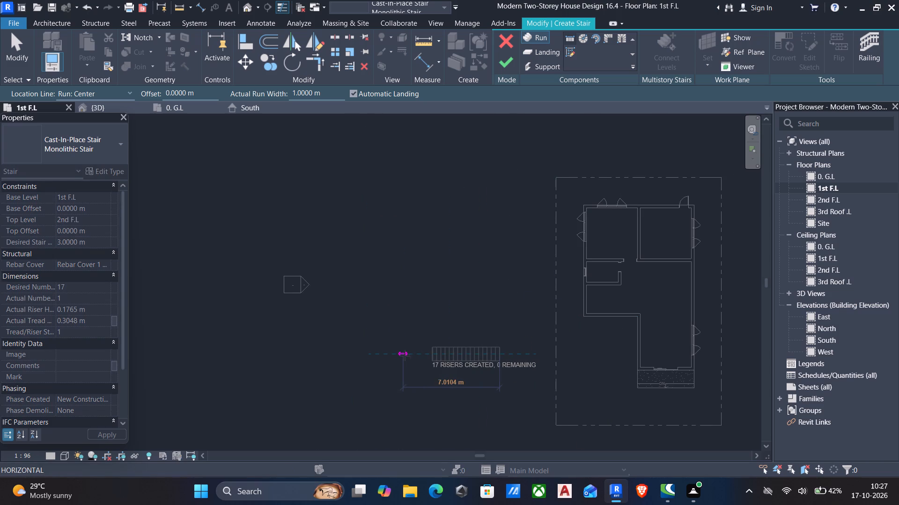
scroll(404, 361, up, 5)
middle_drag(406, 350, 233, 292)
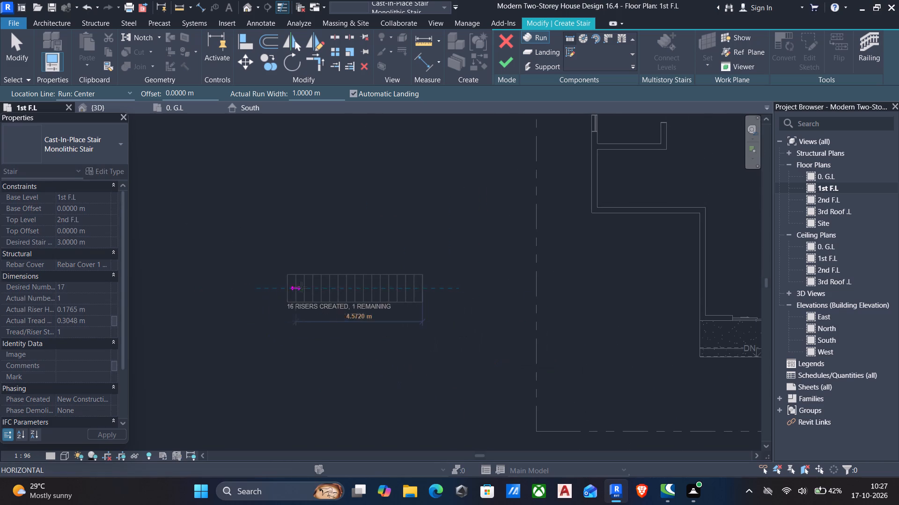
scroll(310, 288, up, 5)
scroll(366, 293, up, 3)
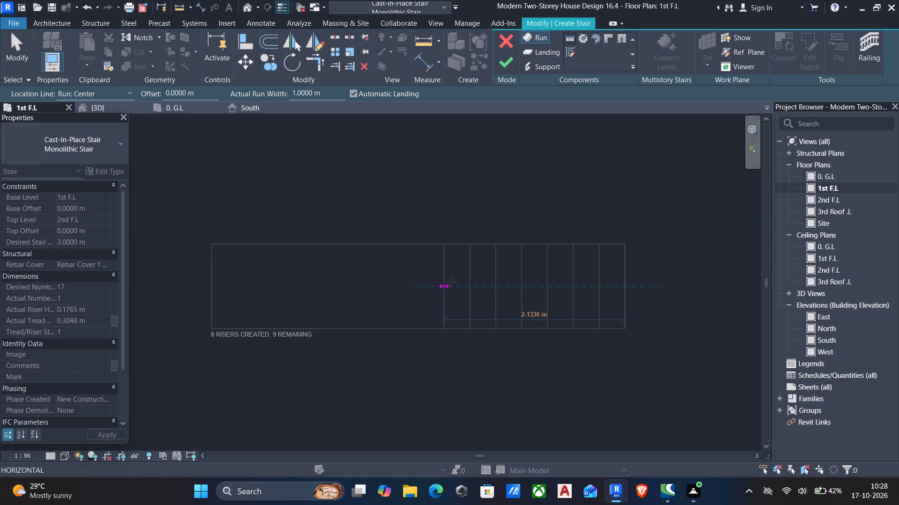
click(426, 288)
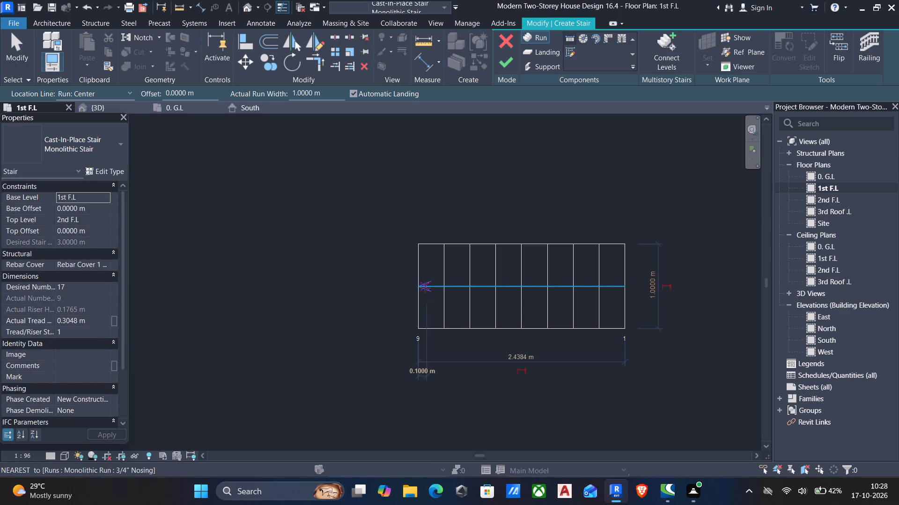
Begin the stair's second run parallel to and north of the first, starting in line with its ninth riser and heading back east.
middle_drag(422, 235, 405, 281)
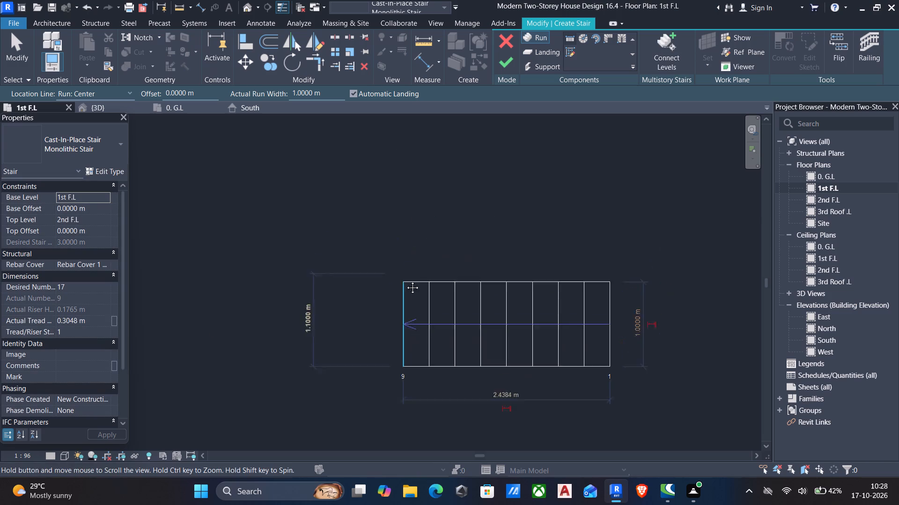
middle_drag(405, 281, 405, 288)
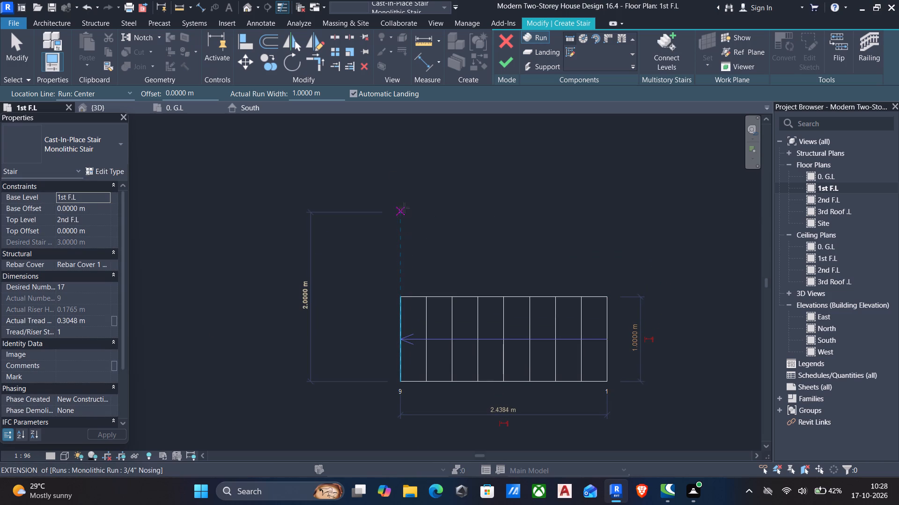
click(405, 205)
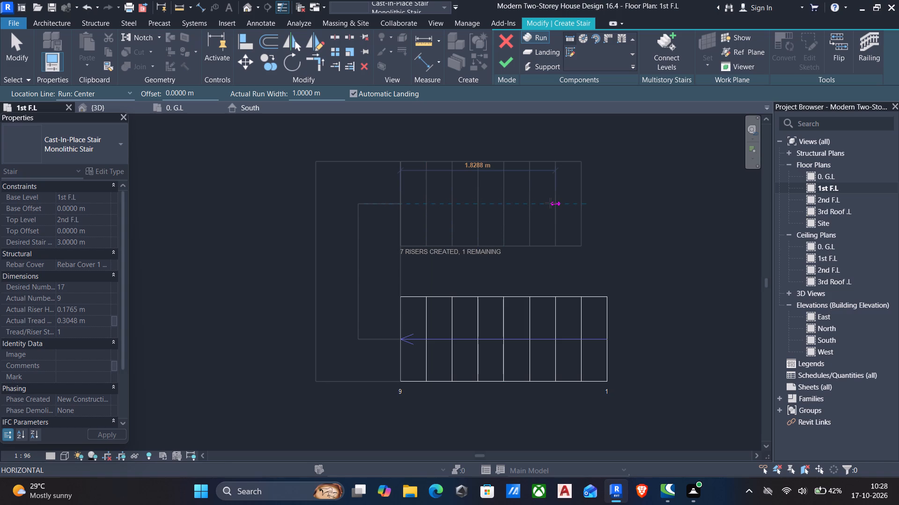
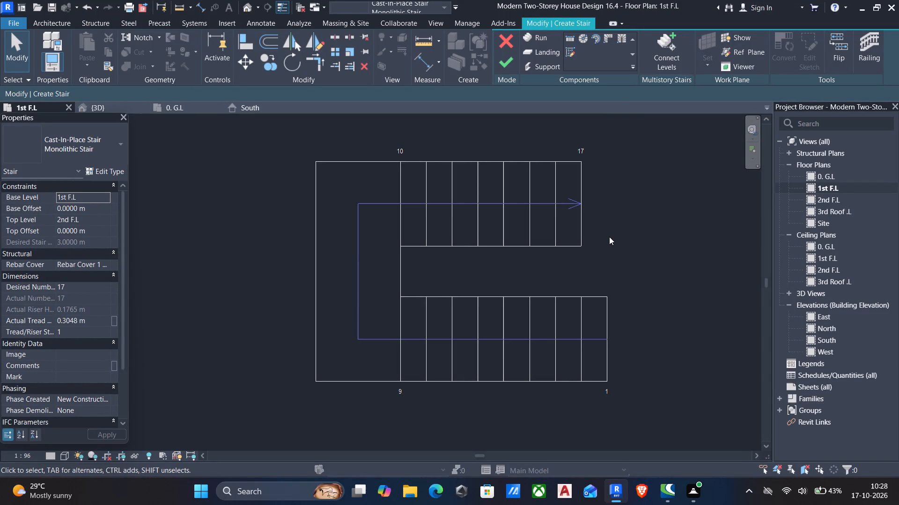
Finish the U-shaped cast-in-place stair running from 1st F.L to 2nd F.L.
key(Escape)
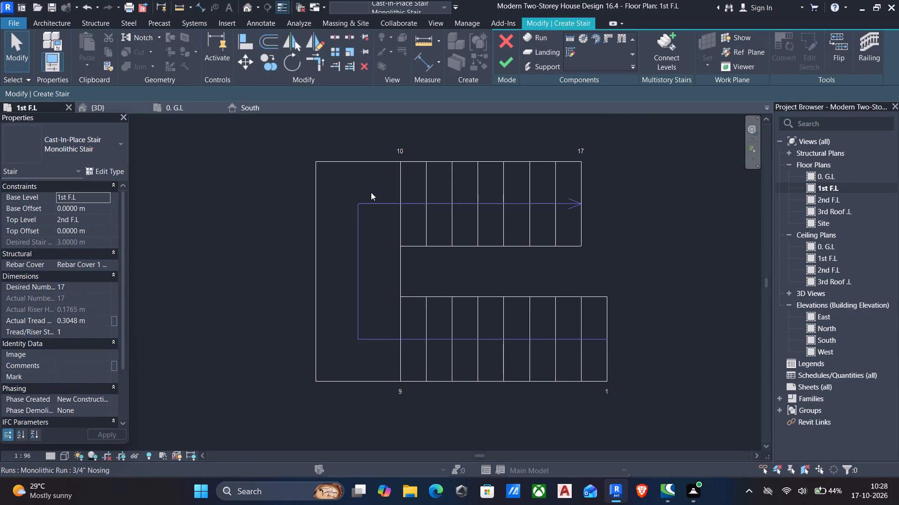
key(d)
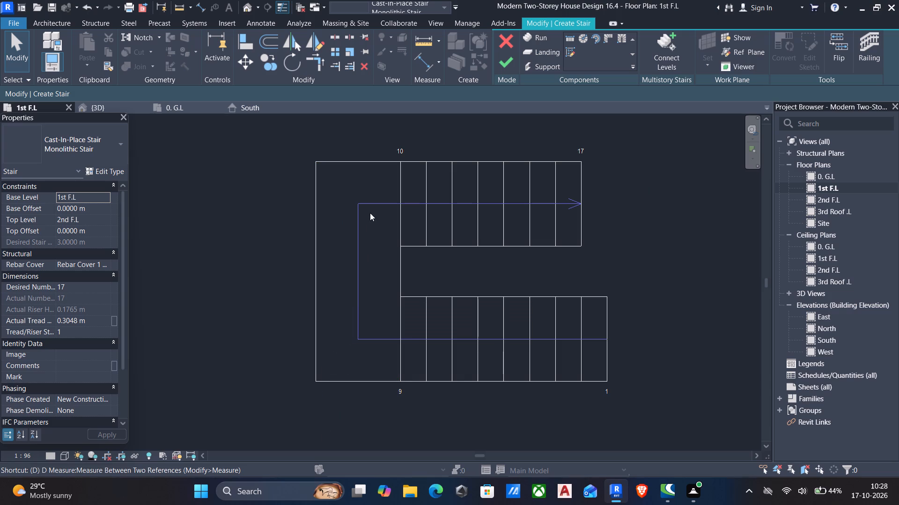
click(510, 66)
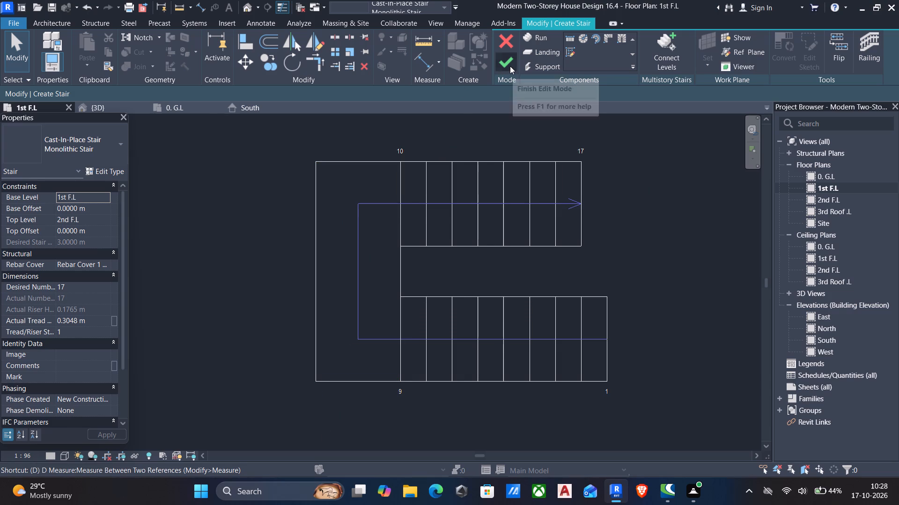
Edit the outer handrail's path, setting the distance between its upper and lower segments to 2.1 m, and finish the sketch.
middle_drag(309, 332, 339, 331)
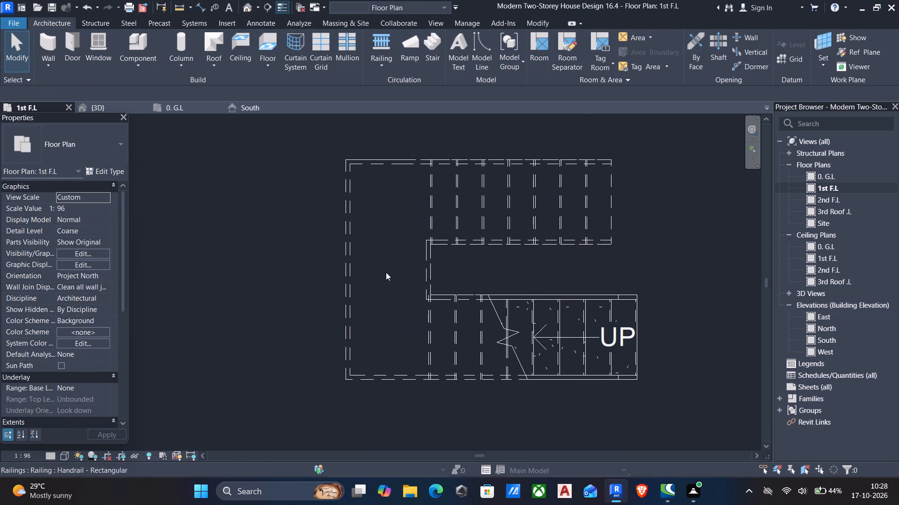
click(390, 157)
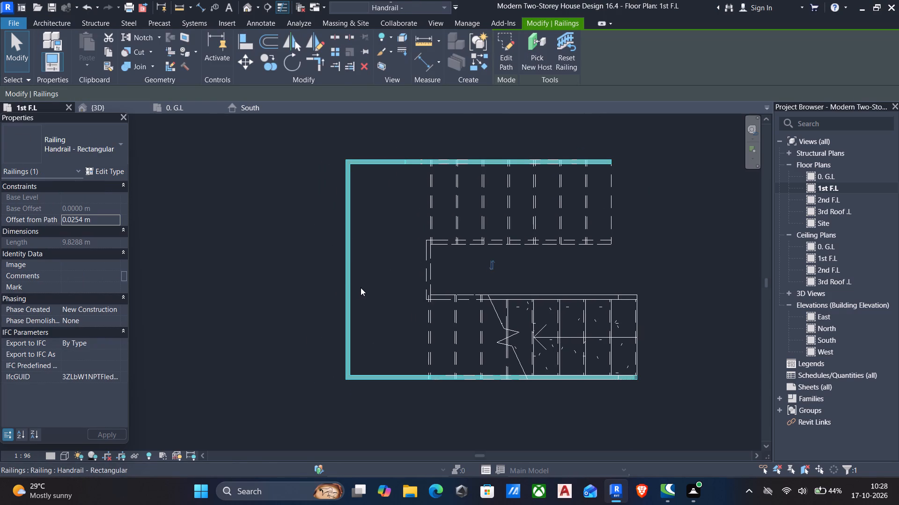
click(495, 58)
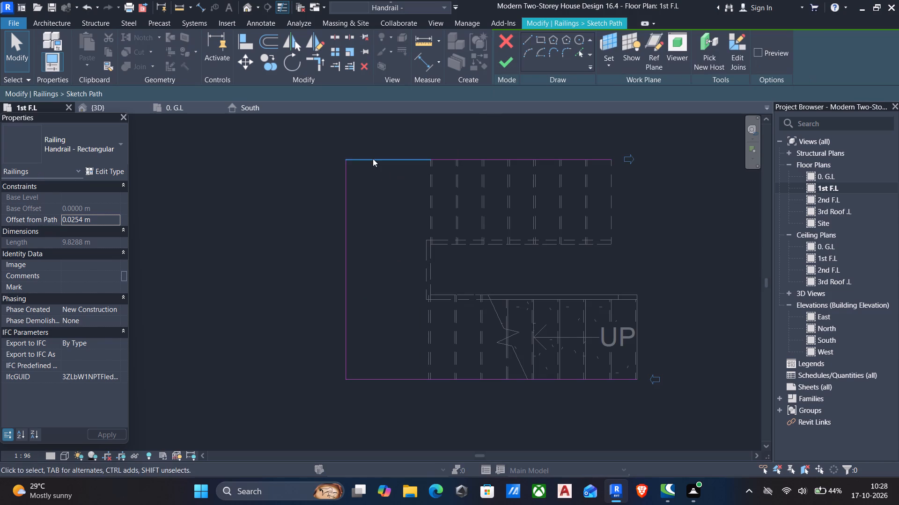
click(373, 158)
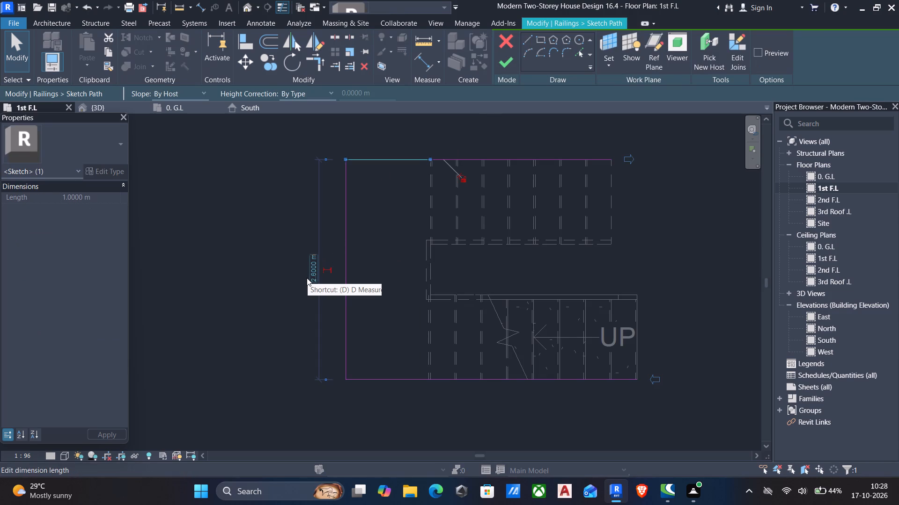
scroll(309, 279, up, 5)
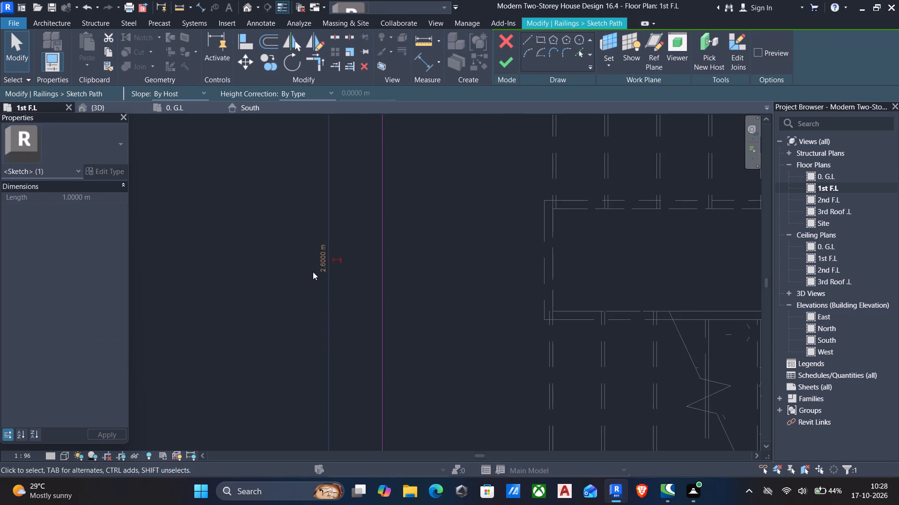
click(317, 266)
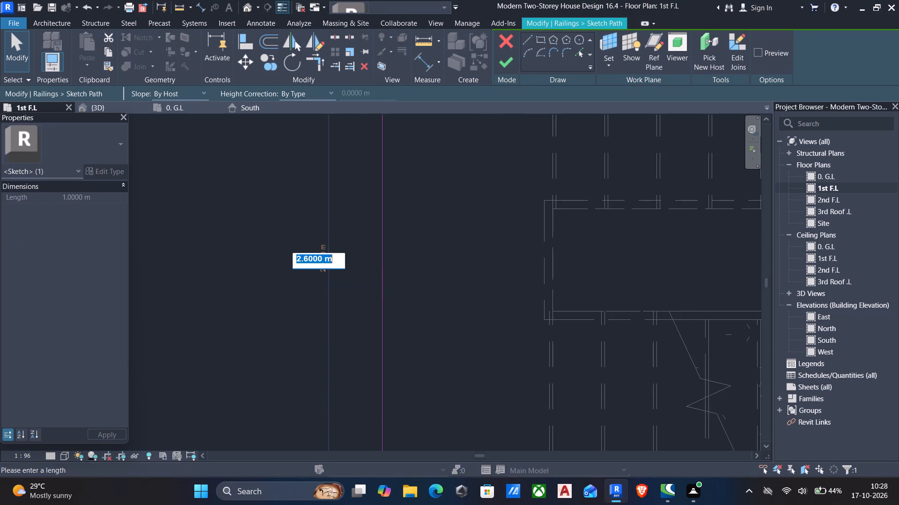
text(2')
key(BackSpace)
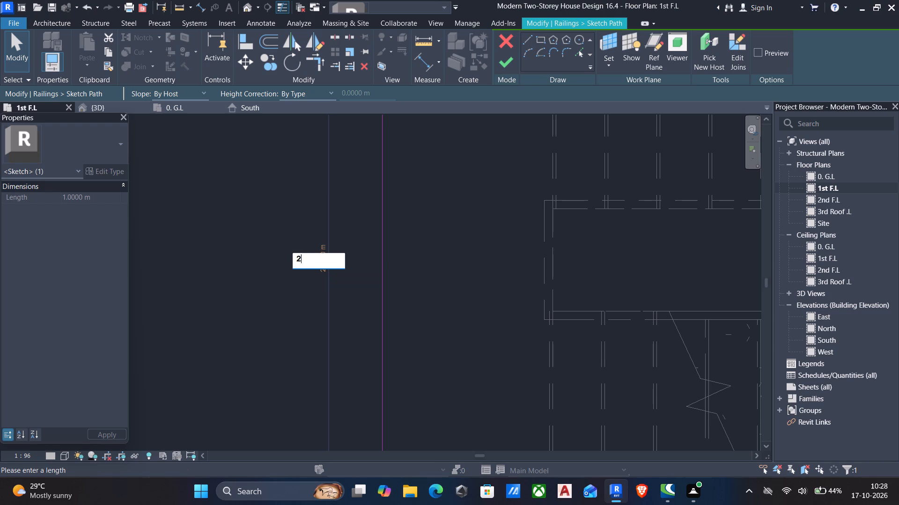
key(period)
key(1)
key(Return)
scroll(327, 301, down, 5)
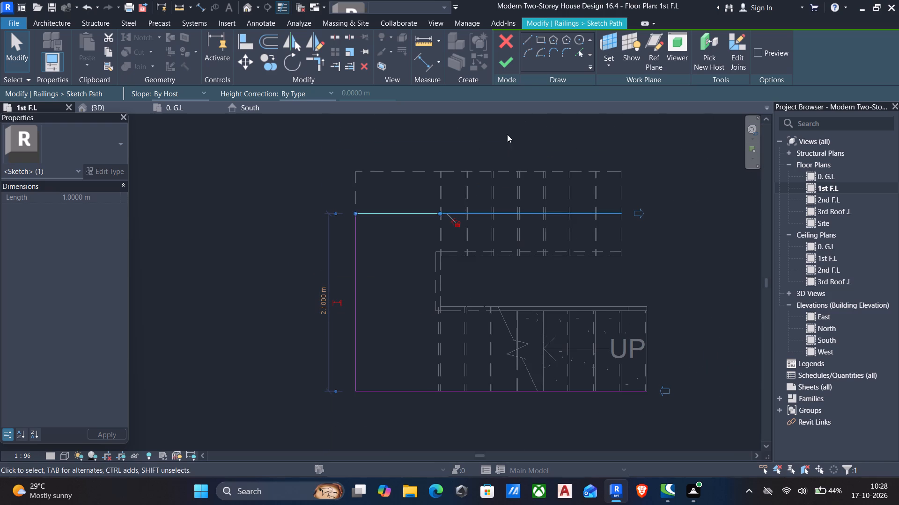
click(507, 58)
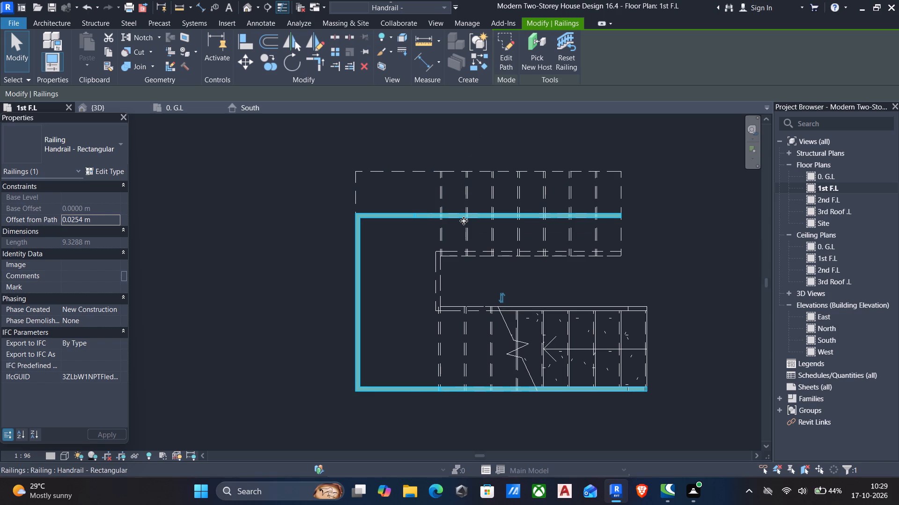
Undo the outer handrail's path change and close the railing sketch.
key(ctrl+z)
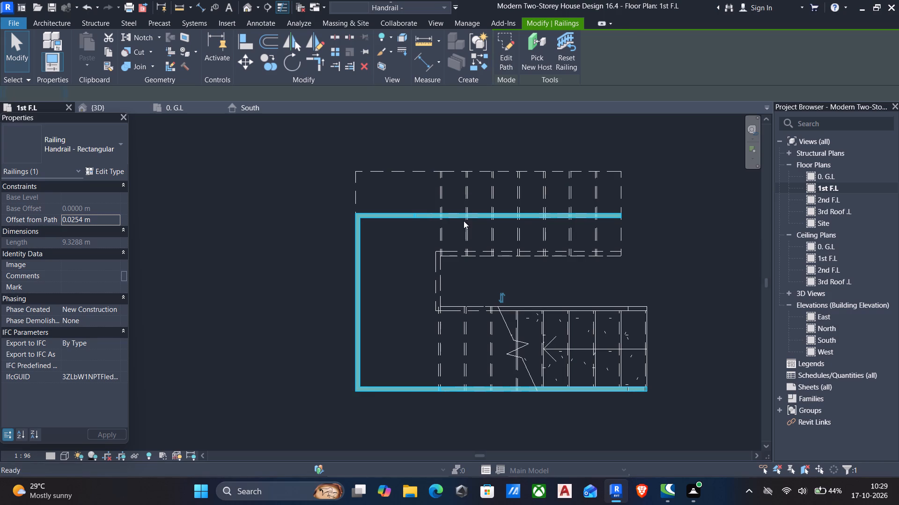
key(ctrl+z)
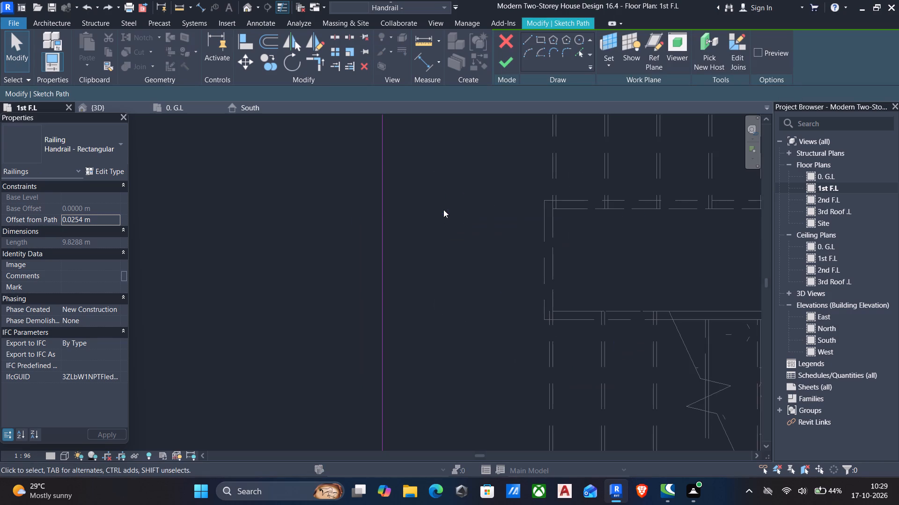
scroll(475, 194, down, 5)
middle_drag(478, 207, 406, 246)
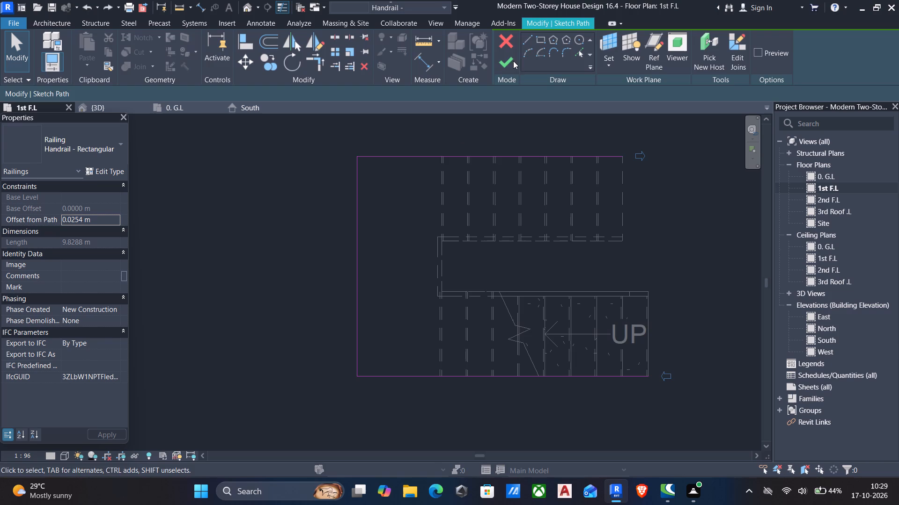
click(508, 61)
Edit the stair and reposition the upper run, risers 10 to 17, by setting the overall dimension across both runs to 2.1 m.
click(537, 188)
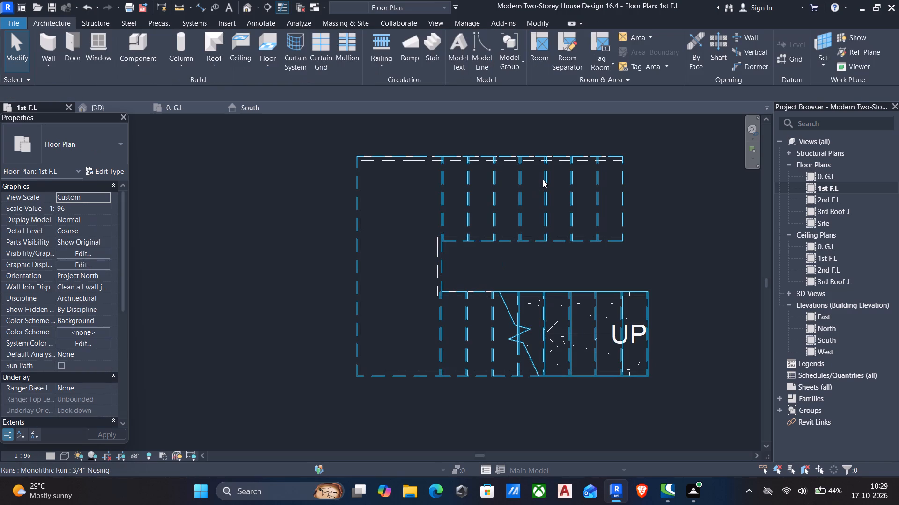
click(545, 179)
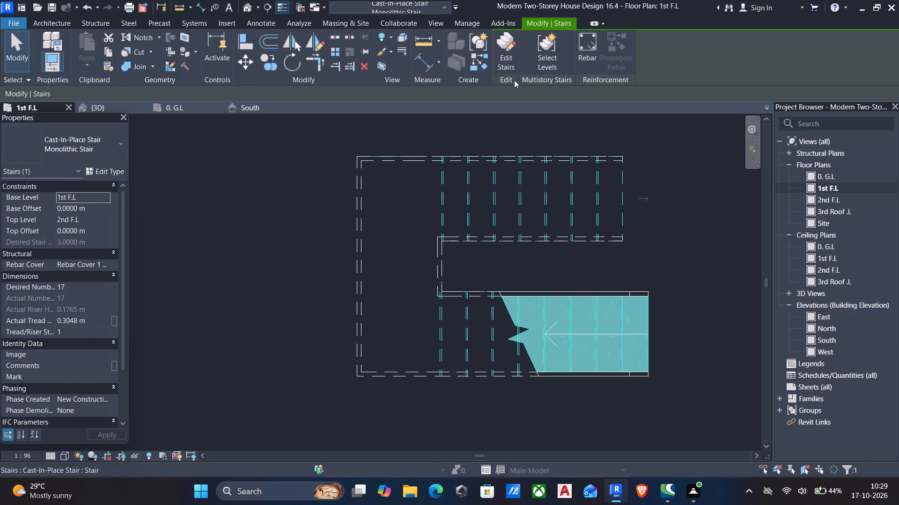
click(534, 155)
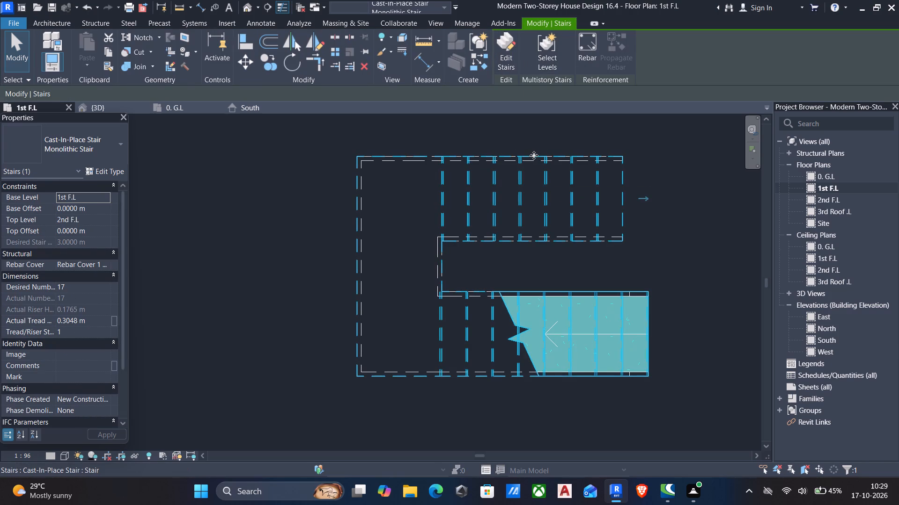
click(509, 58)
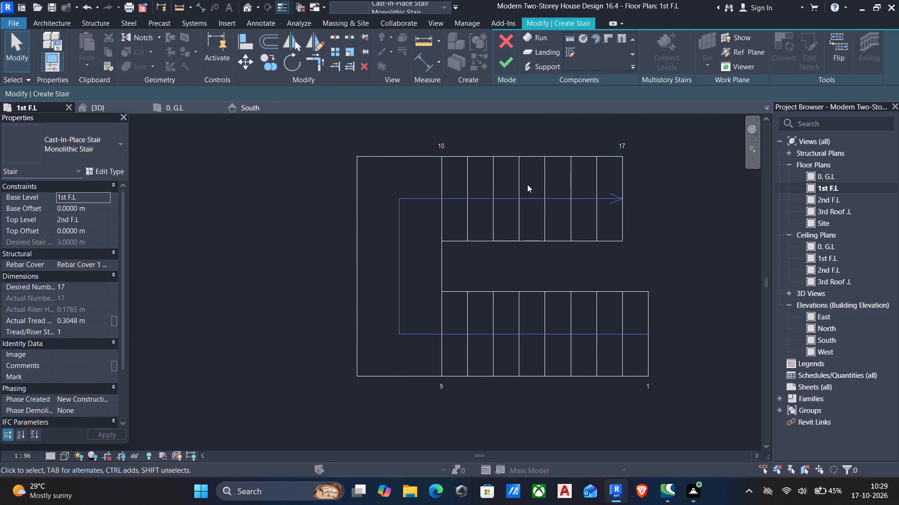
click(516, 177)
scroll(376, 259, down, 2)
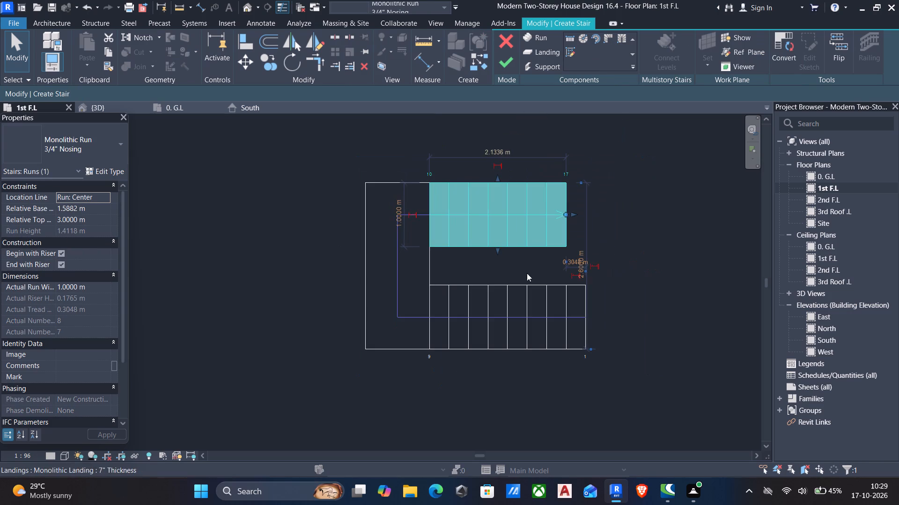
scroll(590, 274, up, 17)
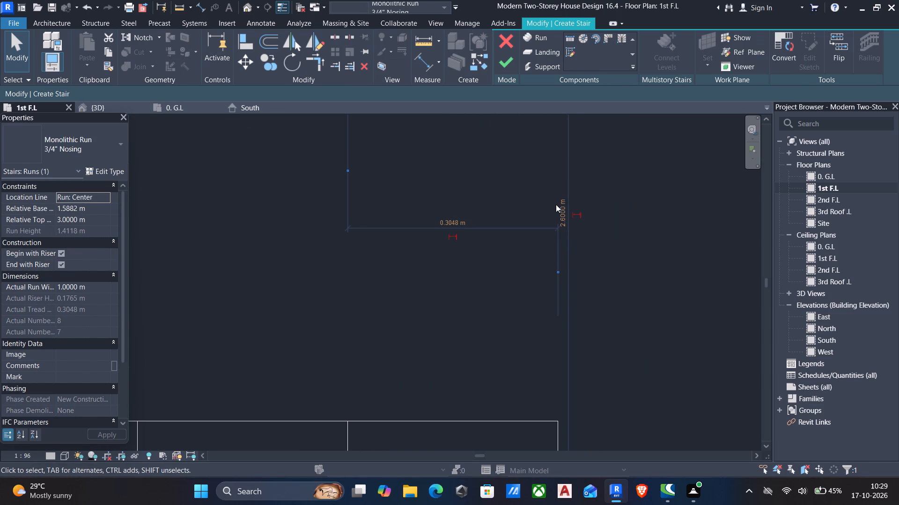
click(559, 215)
text(2.)
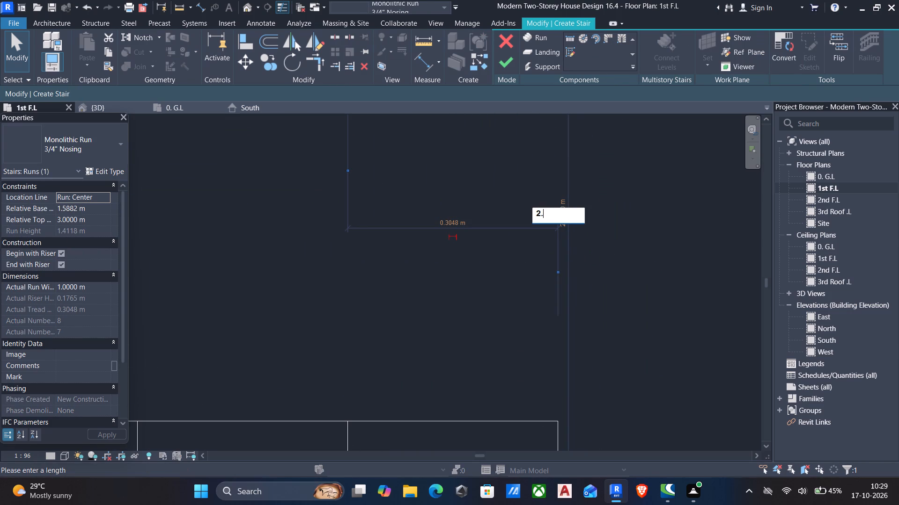
key(1)
key(Return)
scroll(528, 259, down, 5)
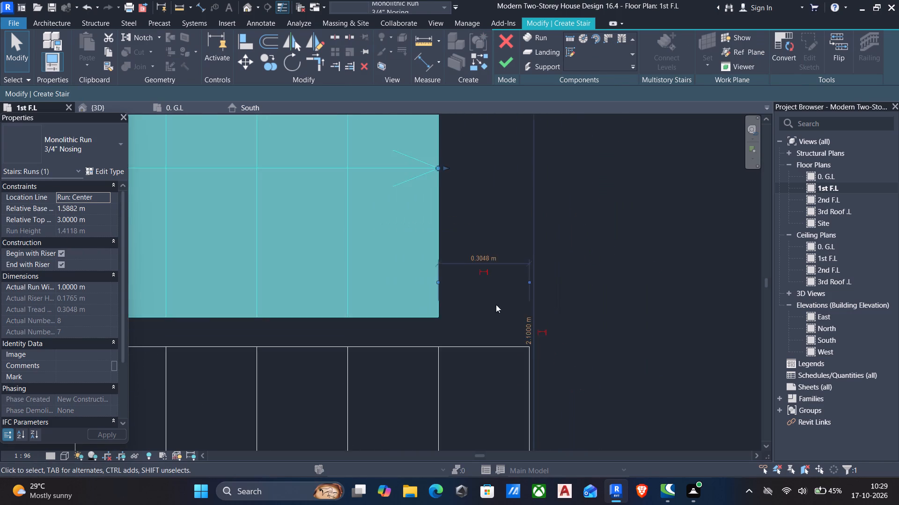
scroll(496, 304, down, 8)
middle_drag(479, 309, 578, 320)
scroll(578, 320, down, 5)
middle_drag(403, 263, 402, 250)
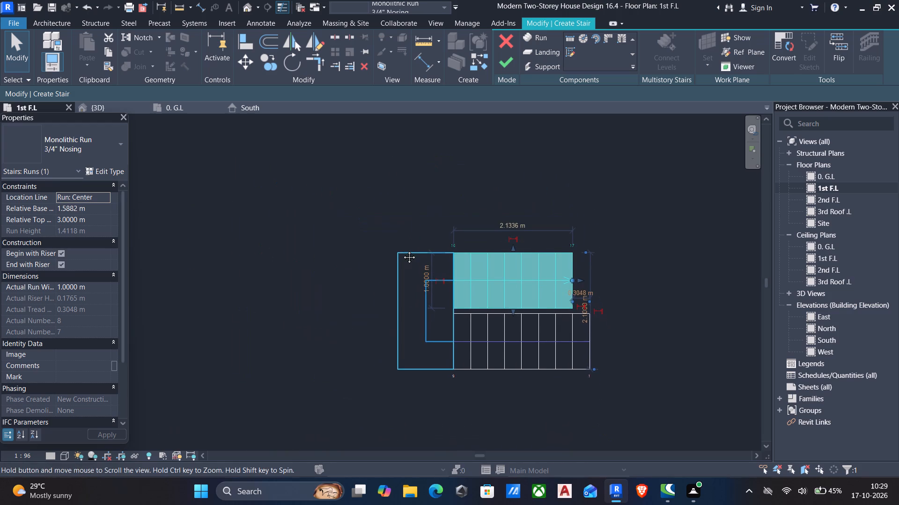
middle_drag(402, 250, 402, 248)
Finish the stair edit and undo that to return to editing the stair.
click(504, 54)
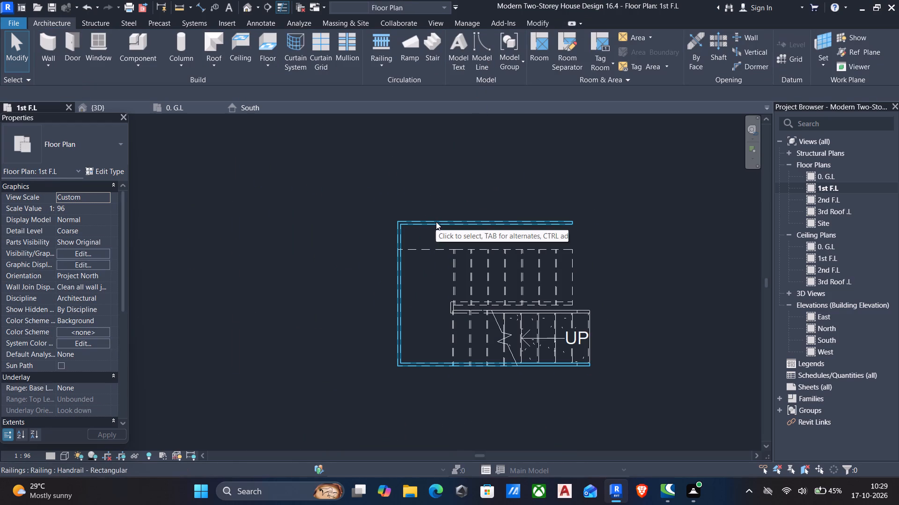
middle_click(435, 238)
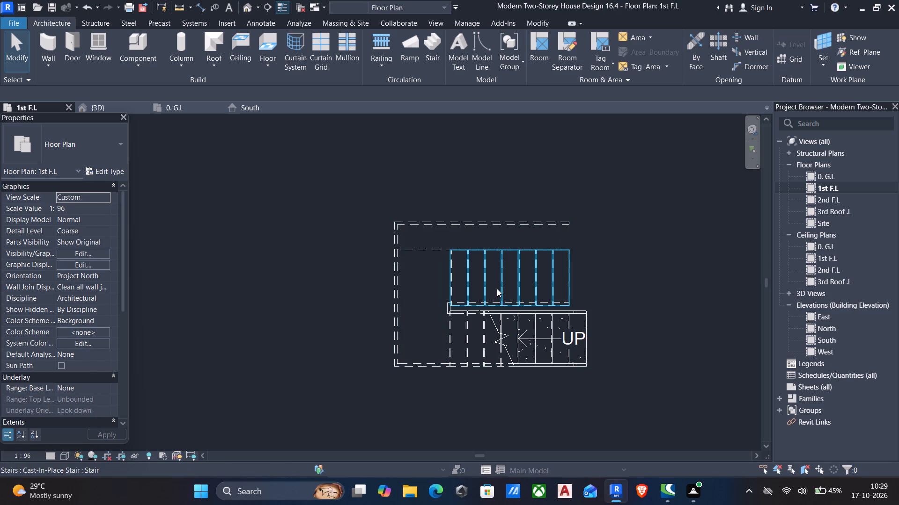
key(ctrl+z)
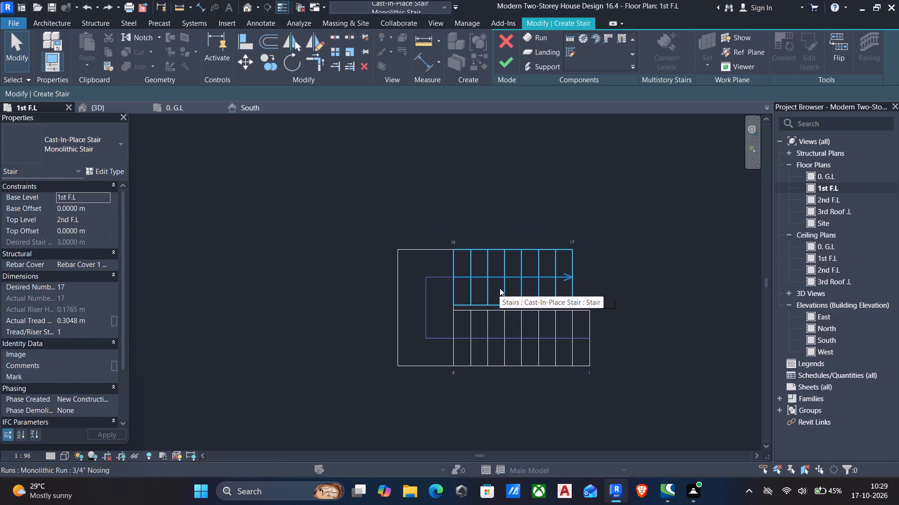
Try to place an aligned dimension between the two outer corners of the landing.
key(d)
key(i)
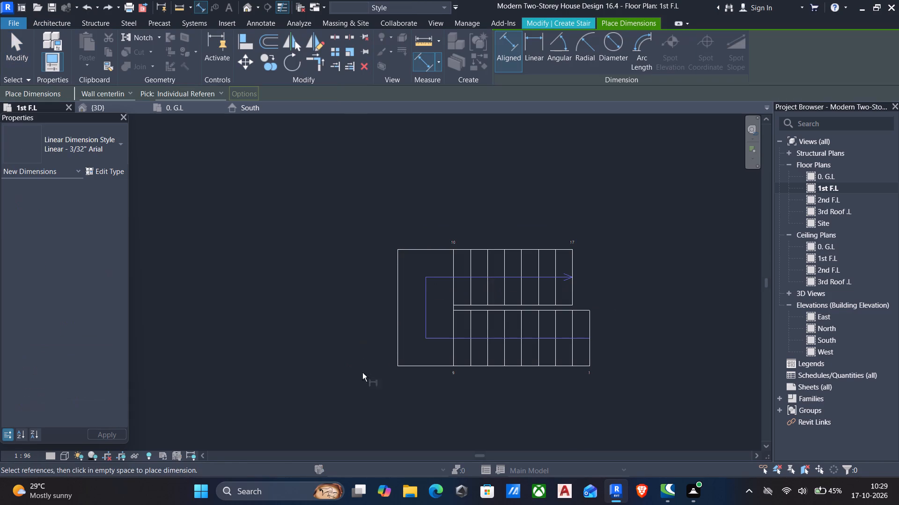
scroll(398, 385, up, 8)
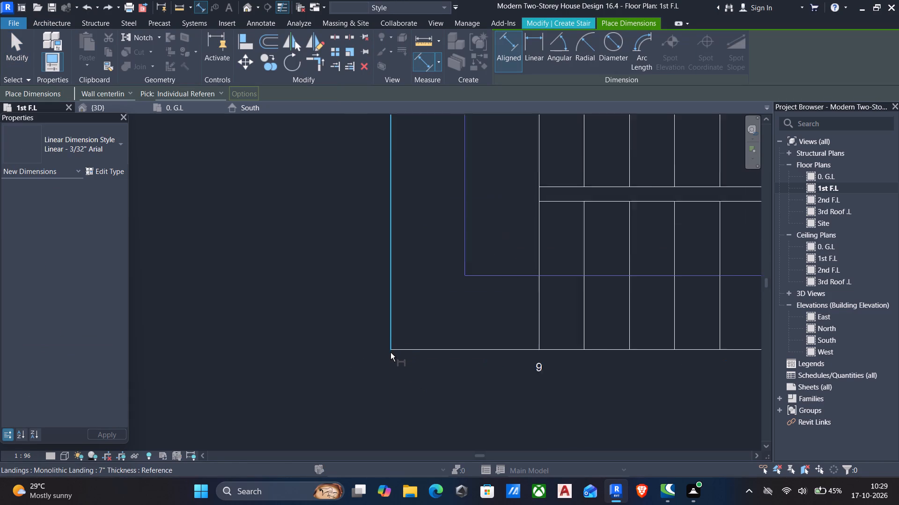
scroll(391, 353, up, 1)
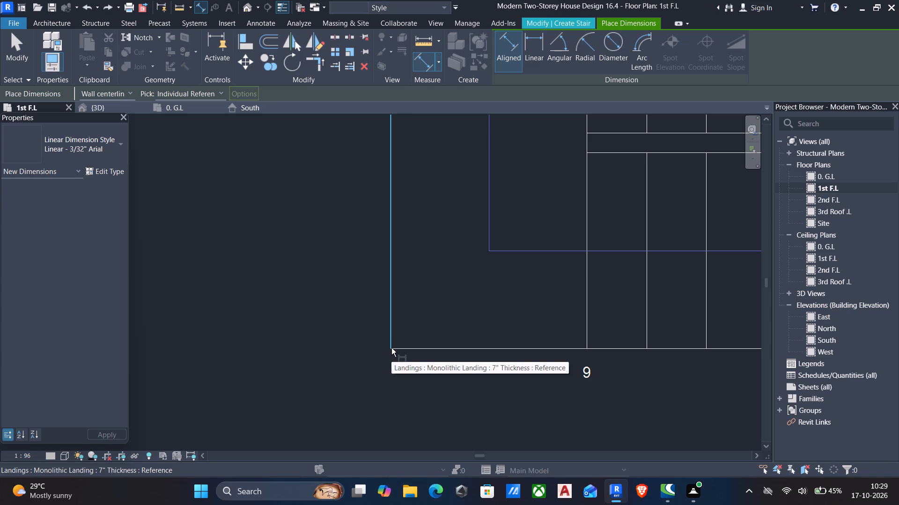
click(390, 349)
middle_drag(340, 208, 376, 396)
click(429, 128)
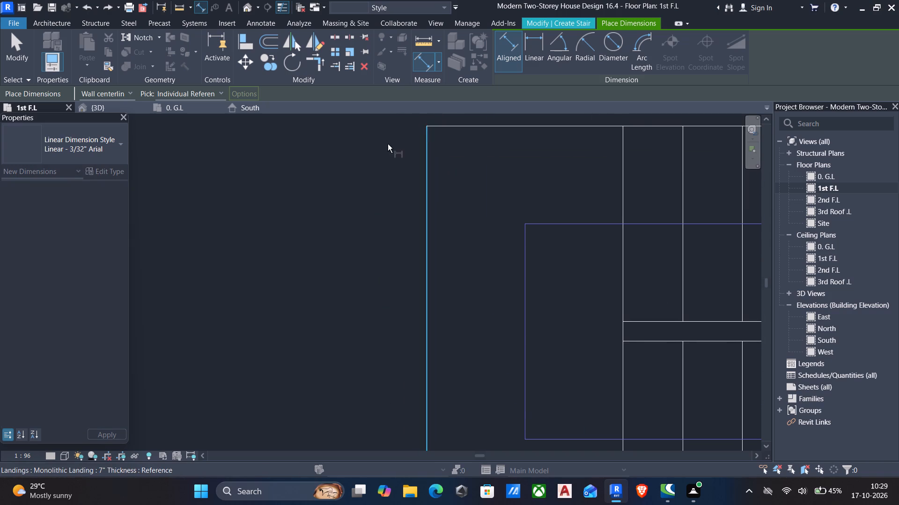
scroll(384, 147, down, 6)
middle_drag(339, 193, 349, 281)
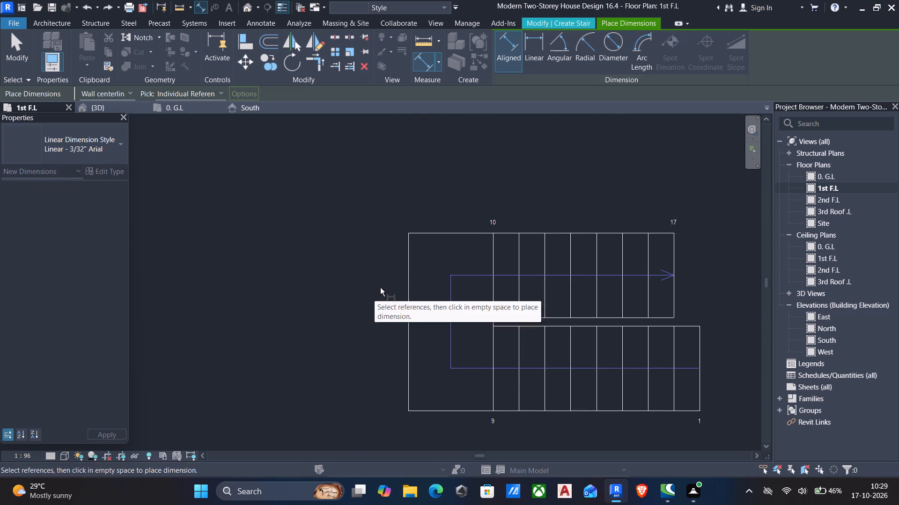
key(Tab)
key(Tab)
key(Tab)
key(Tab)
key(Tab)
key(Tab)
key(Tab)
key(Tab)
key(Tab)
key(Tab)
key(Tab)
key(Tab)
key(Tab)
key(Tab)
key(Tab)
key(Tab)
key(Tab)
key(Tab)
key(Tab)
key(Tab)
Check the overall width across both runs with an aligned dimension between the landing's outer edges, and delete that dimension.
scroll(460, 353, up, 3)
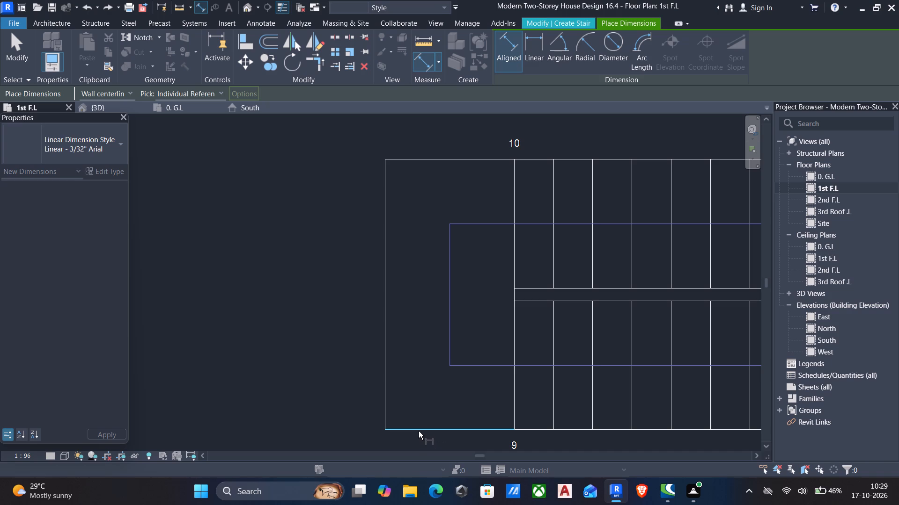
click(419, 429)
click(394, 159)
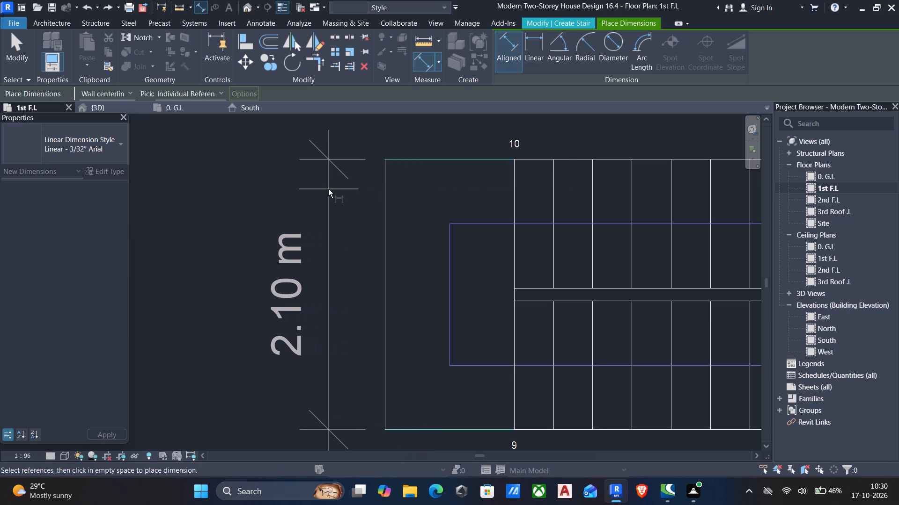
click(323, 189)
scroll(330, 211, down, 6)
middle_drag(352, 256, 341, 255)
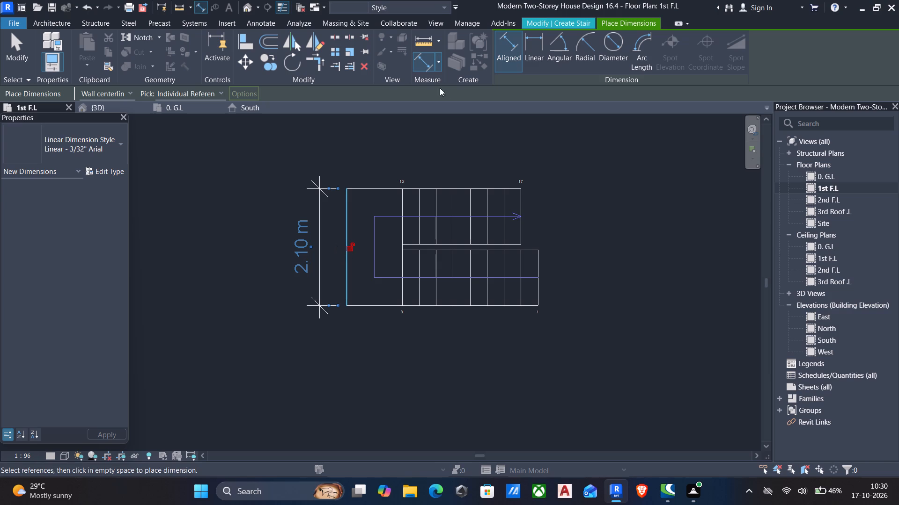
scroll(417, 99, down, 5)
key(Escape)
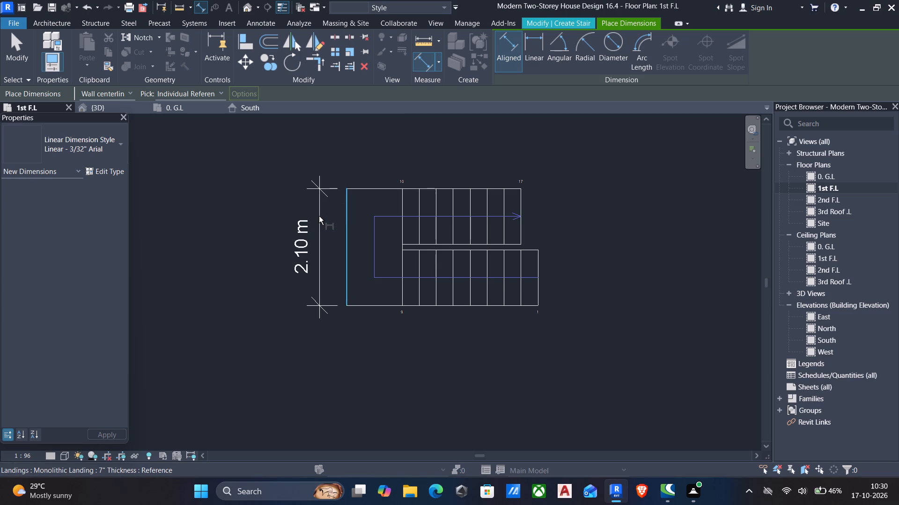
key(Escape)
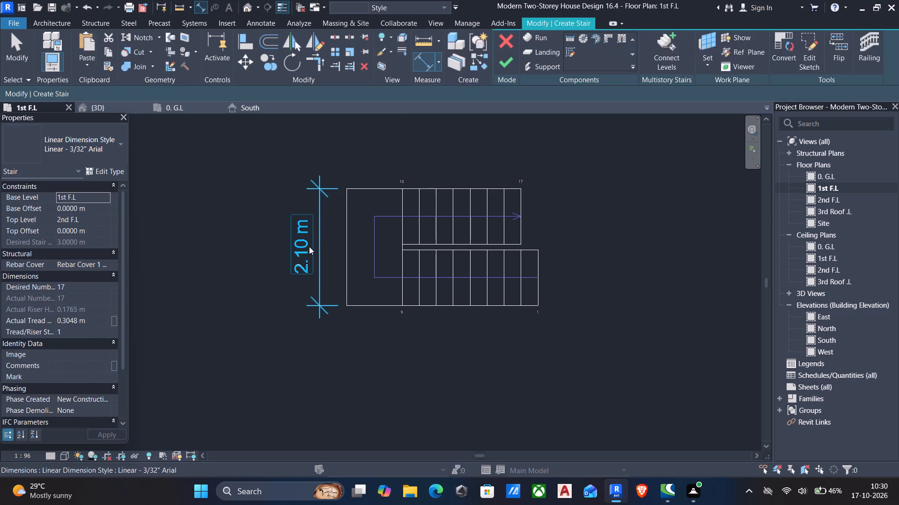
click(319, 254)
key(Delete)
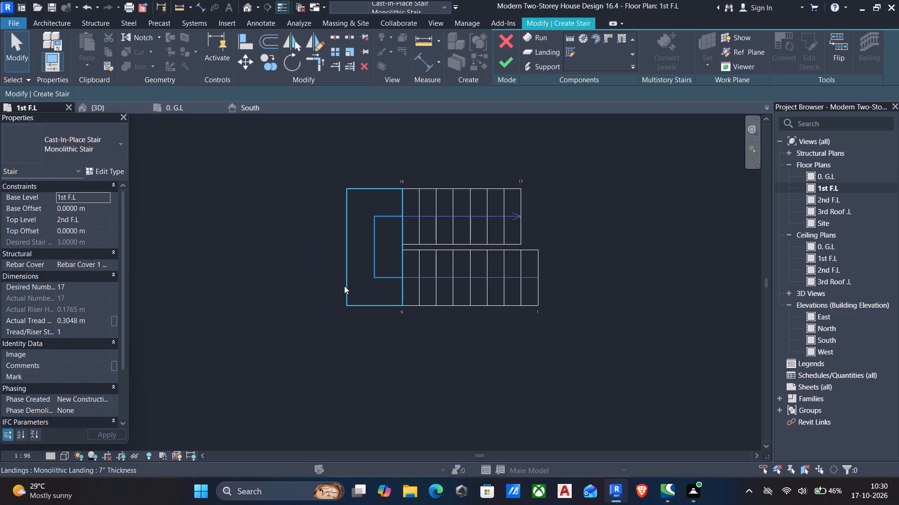
Move both runs and the landing together, taking the landing's south-west corner to the south-west inner corner of the house's stair bay.
drag(301, 125, 607, 361)
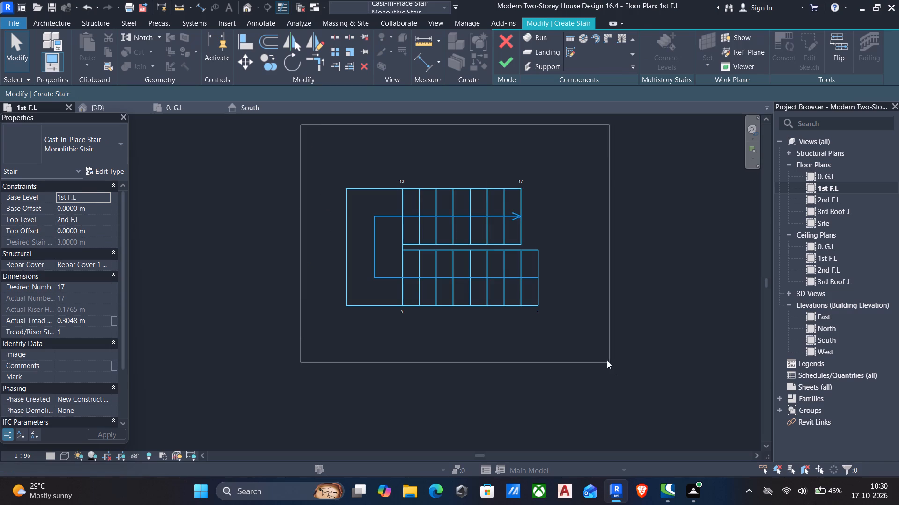
drag(607, 361, 601, 356)
key(m)
key(v)
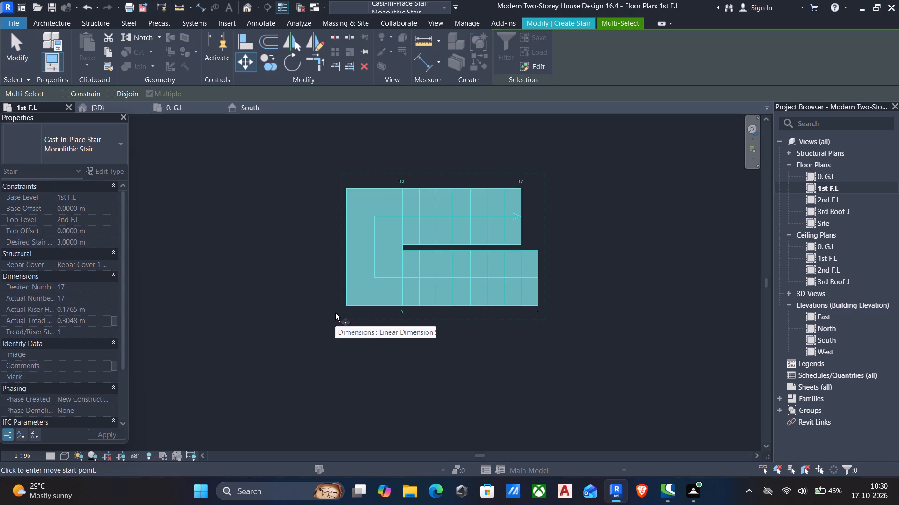
scroll(331, 348, up, 4)
scroll(364, 275, up, 1)
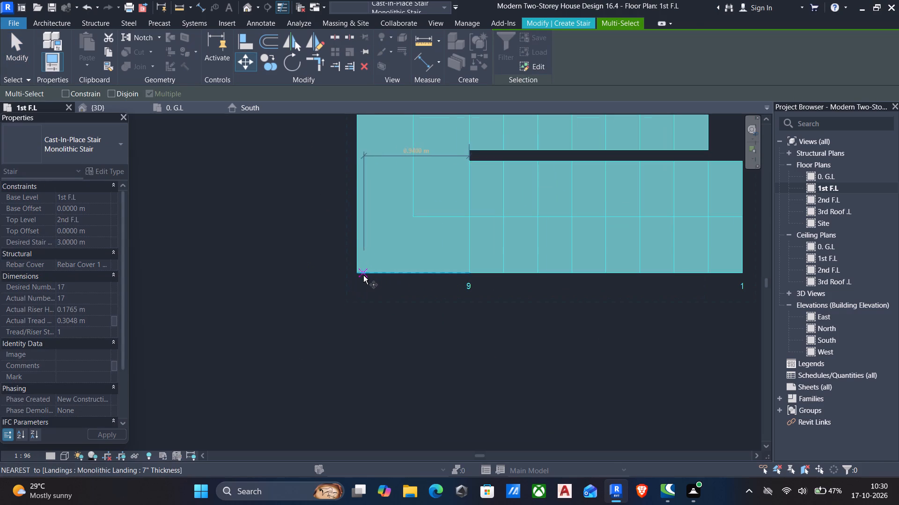
click(359, 275)
scroll(365, 279, down, 6)
middle_drag(470, 309, 117, 276)
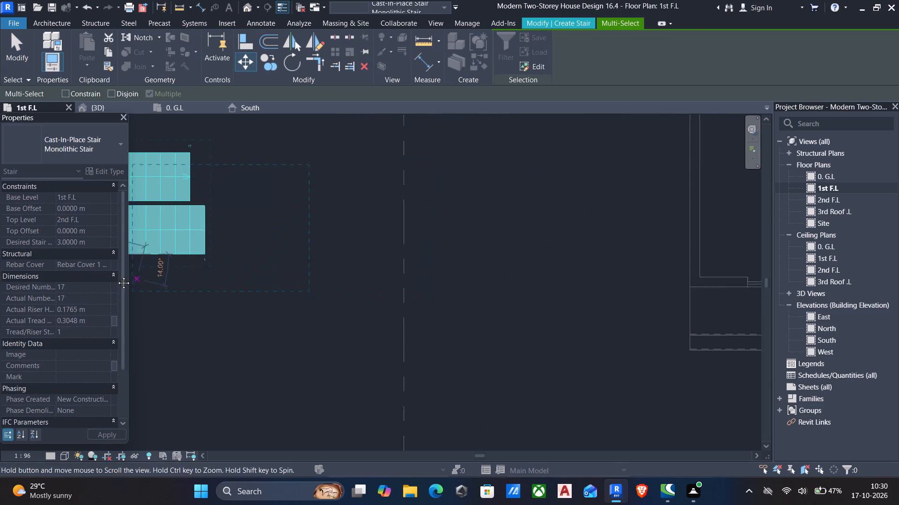
middle_drag(117, 276, 115, 276)
scroll(109, 277, down, 5)
middle_drag(537, 273, 445, 380)
scroll(444, 380, down, 6)
scroll(448, 310, up, 5)
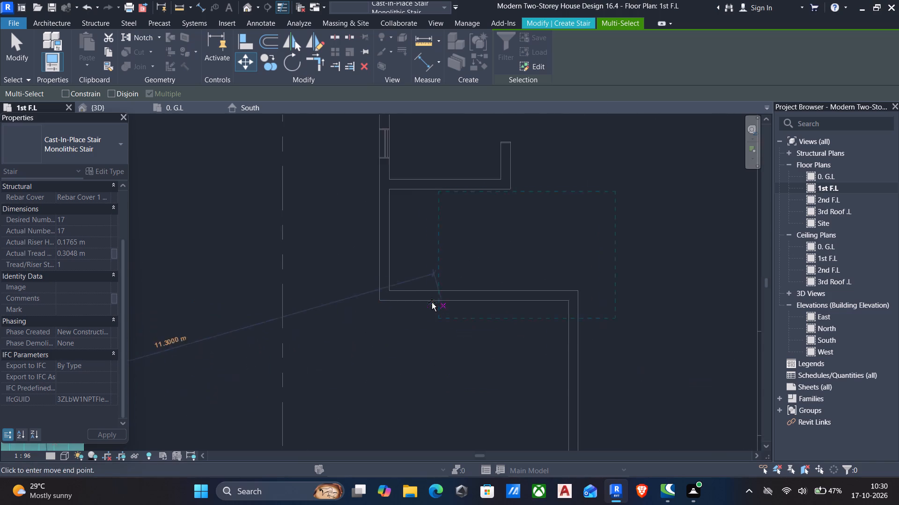
scroll(432, 303, up, 6)
scroll(378, 275, up, 5)
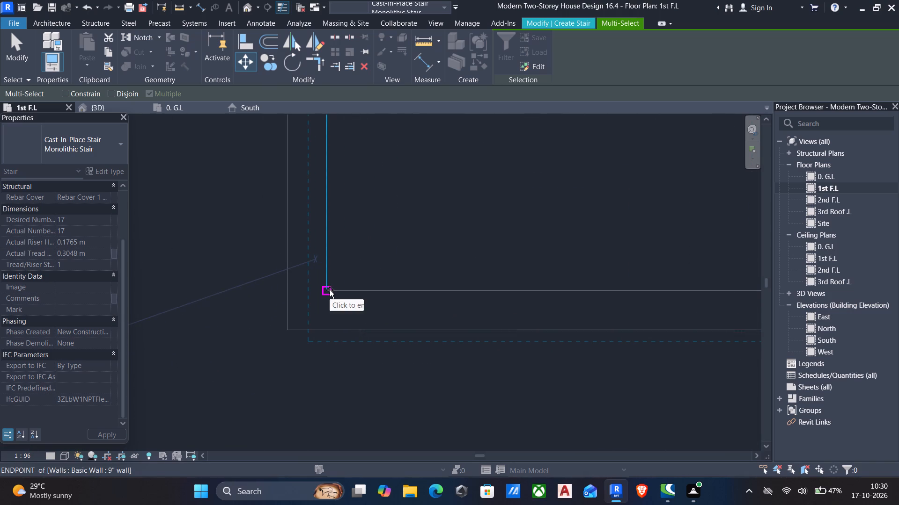
click(330, 290)
scroll(376, 329, down, 11)
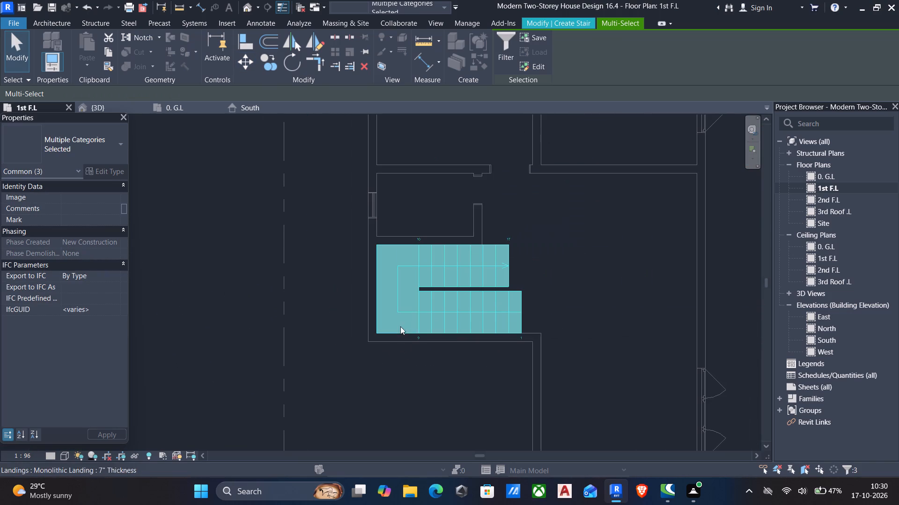
Inspect the relocated stair's position between the house walls in the 3D view.
click(245, 7)
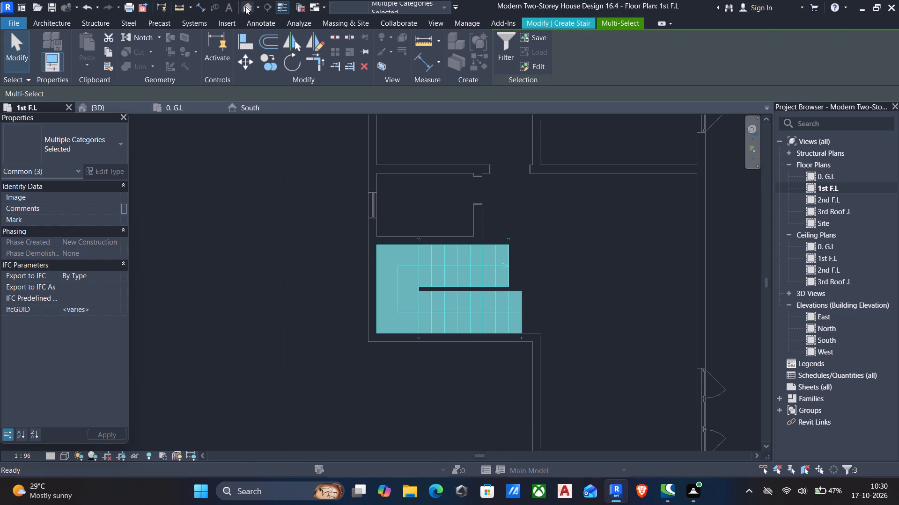
scroll(399, 329, down, 11)
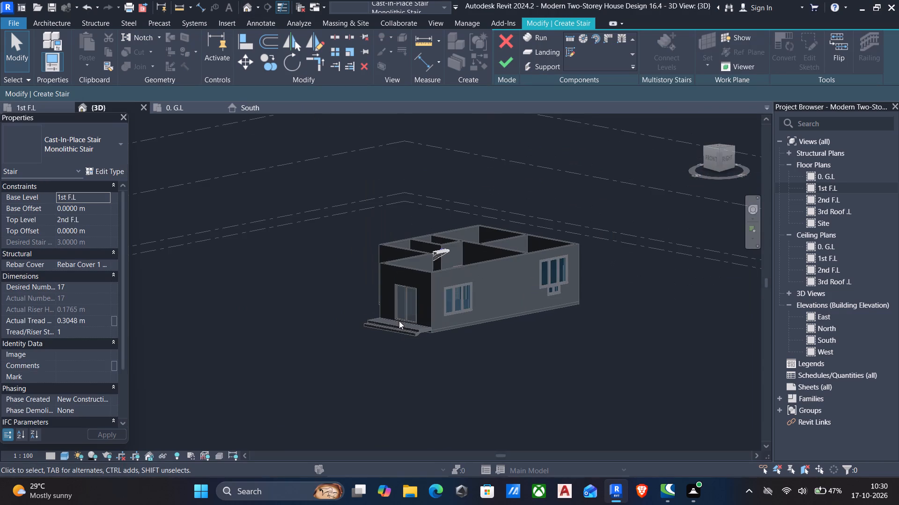
shift+middle_drag(399, 321, 391, 380)
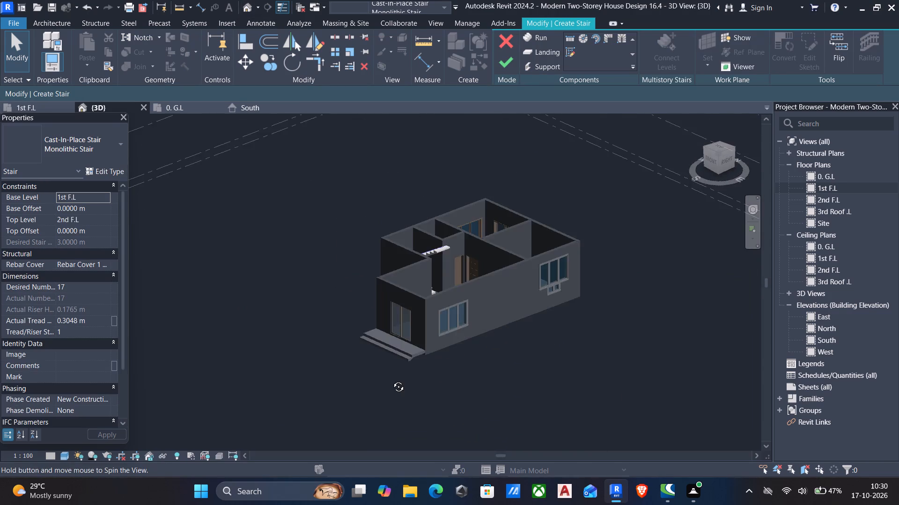
shift+middle_drag(391, 380, 529, 472)
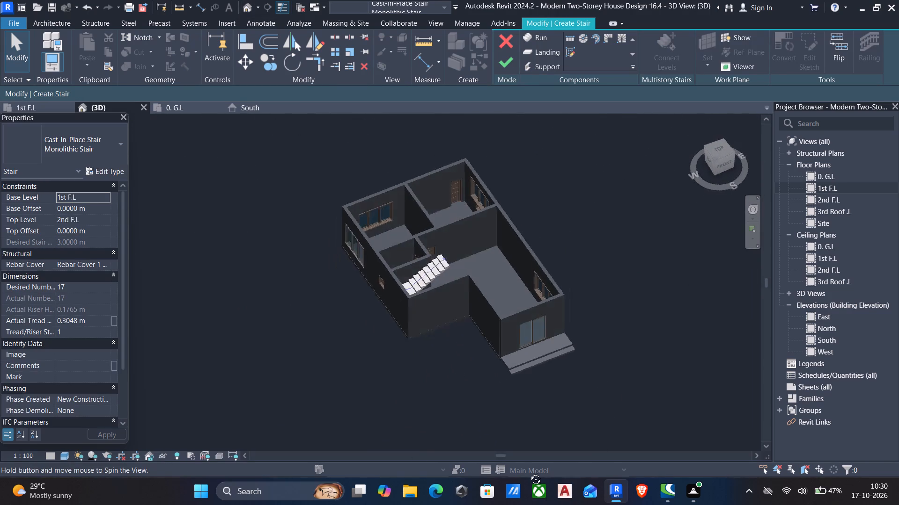
shift+middle_drag(529, 472, 490, 459)
scroll(490, 23, up, 5)
scroll(437, 281, up, 5)
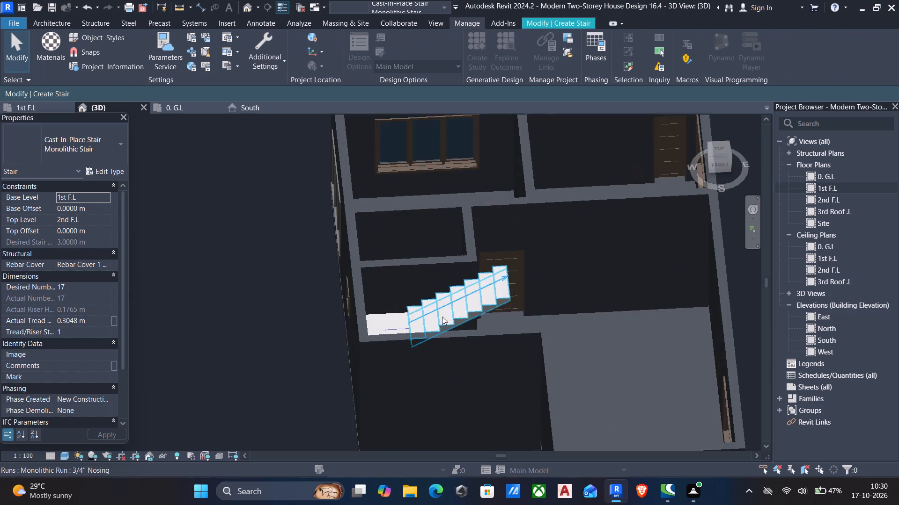
scroll(502, 288, up, 6)
scroll(538, 243, down, 7)
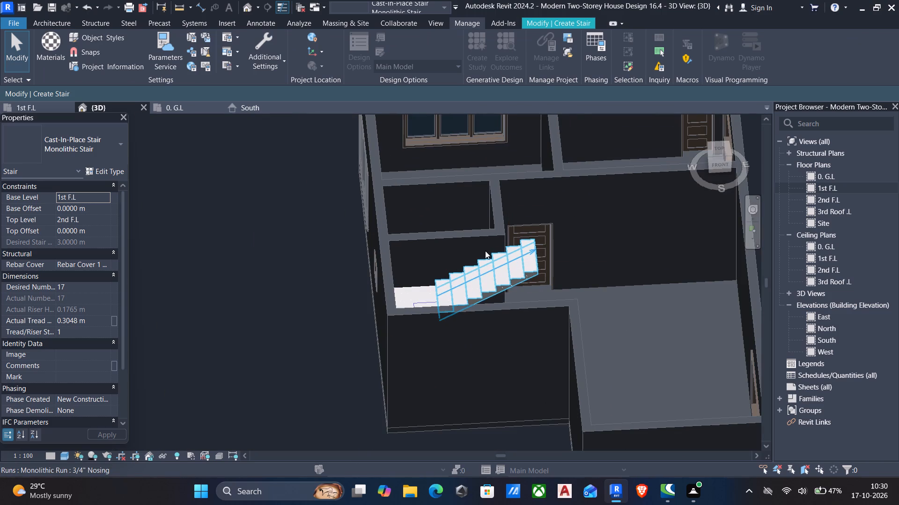
Finish the stair edit.
click(80, 20)
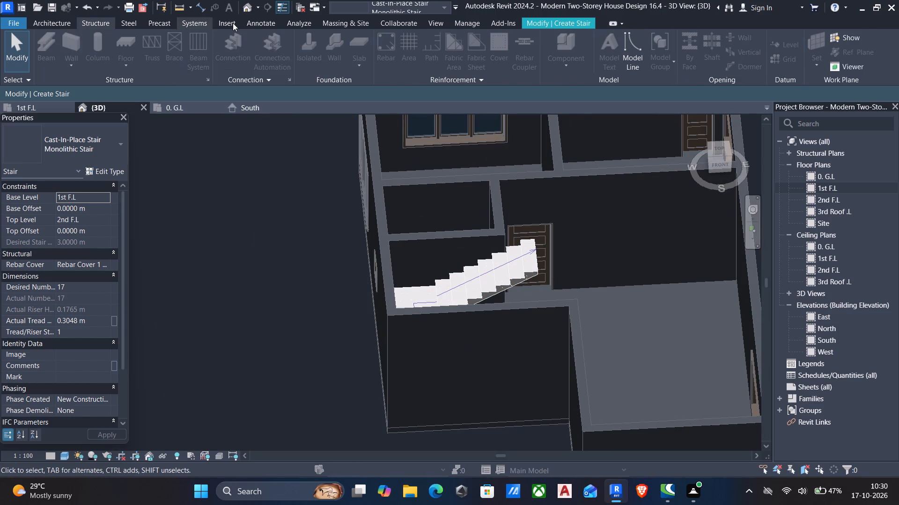
click(586, 18)
click(510, 69)
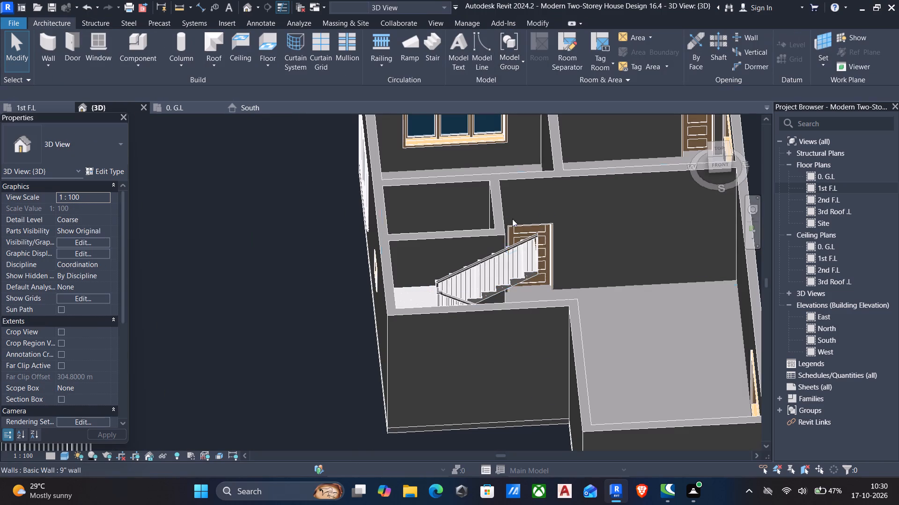
Delete the inner handrail running along both flights of the stair.
scroll(495, 252, up, 4)
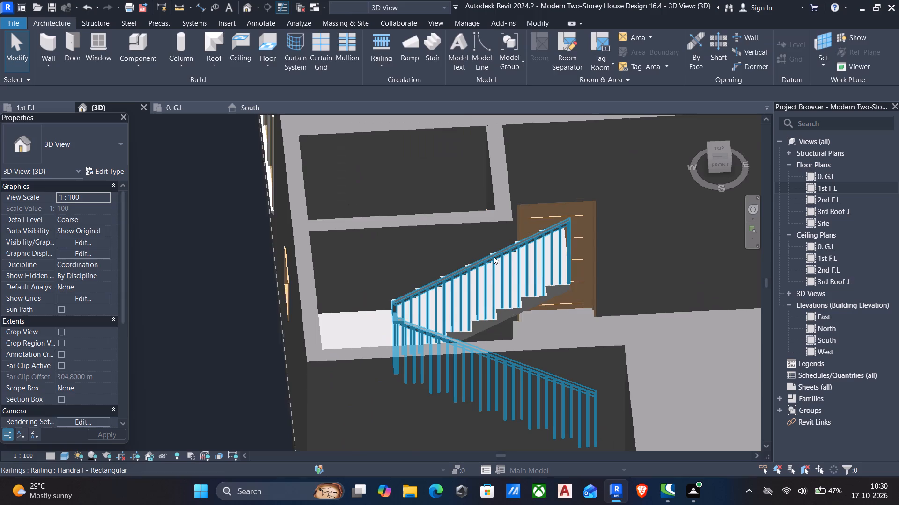
click(494, 256)
key(Delete)
Delete the outer rectangular handrail left standing outside the house at the stair's former location.
scroll(515, 307, down, 7)
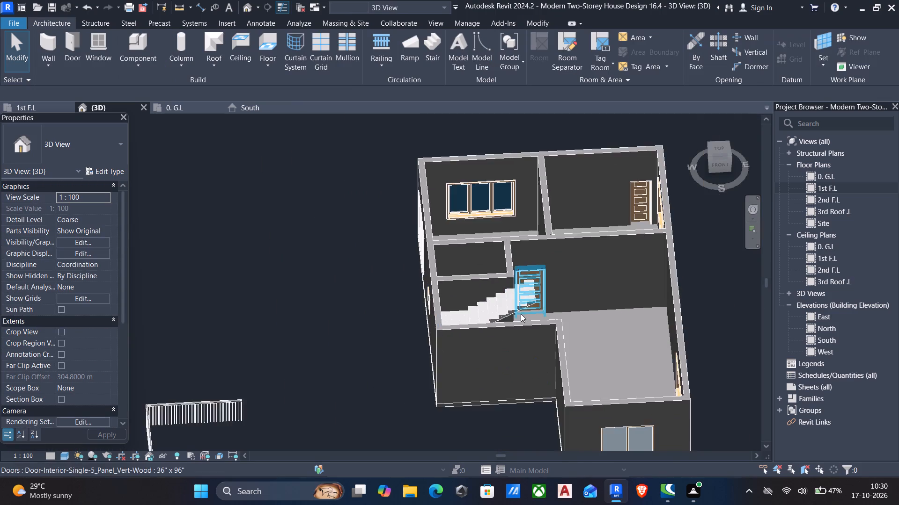
shift+middle_drag(521, 314, 471, 303)
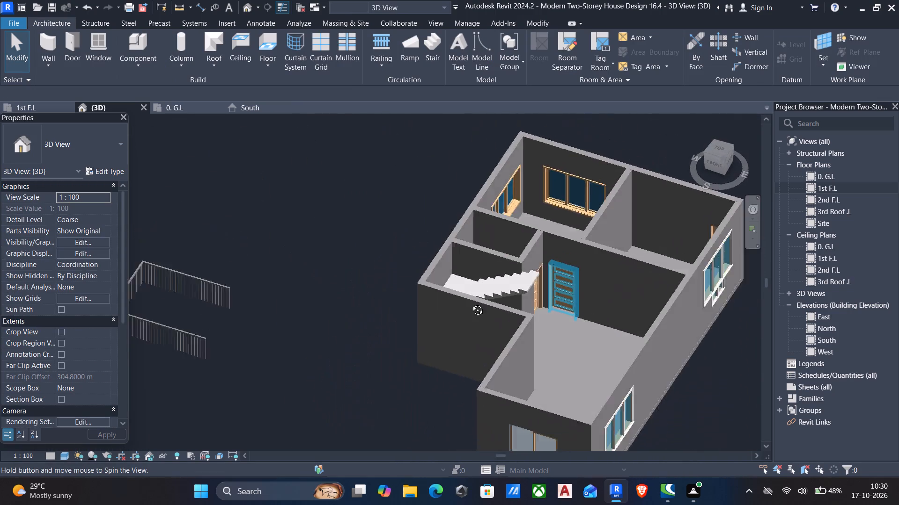
shift+middle_drag(471, 303, 538, 185)
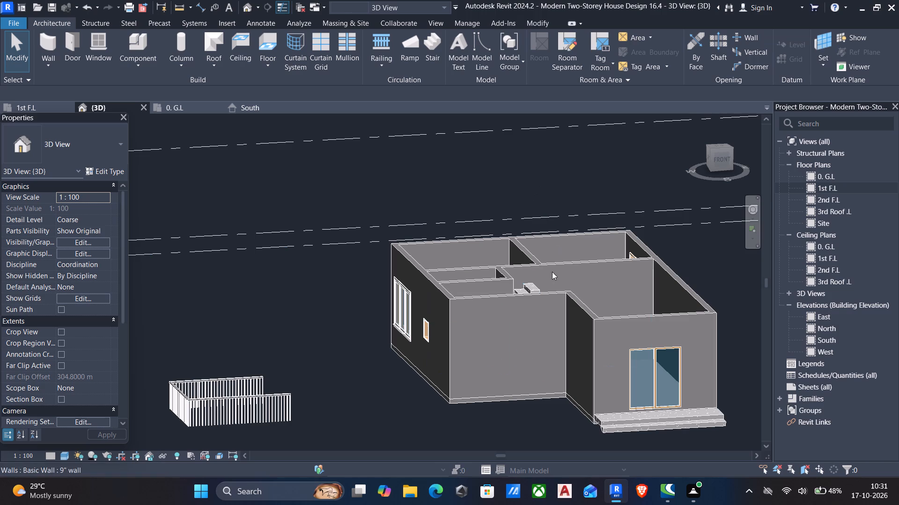
click(183, 407)
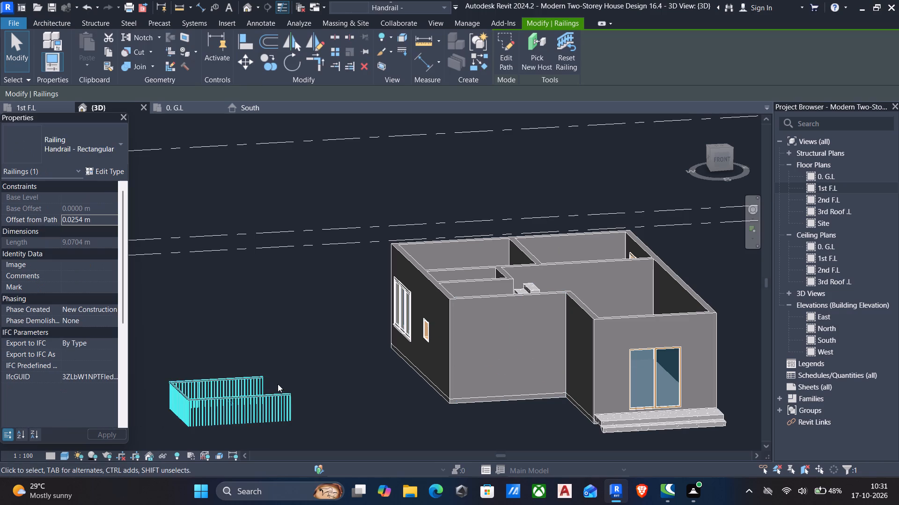
key(Delete)
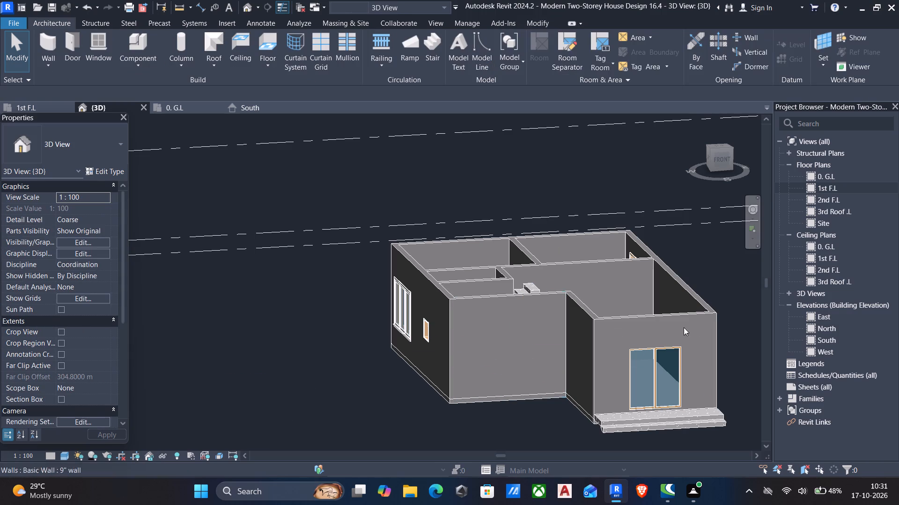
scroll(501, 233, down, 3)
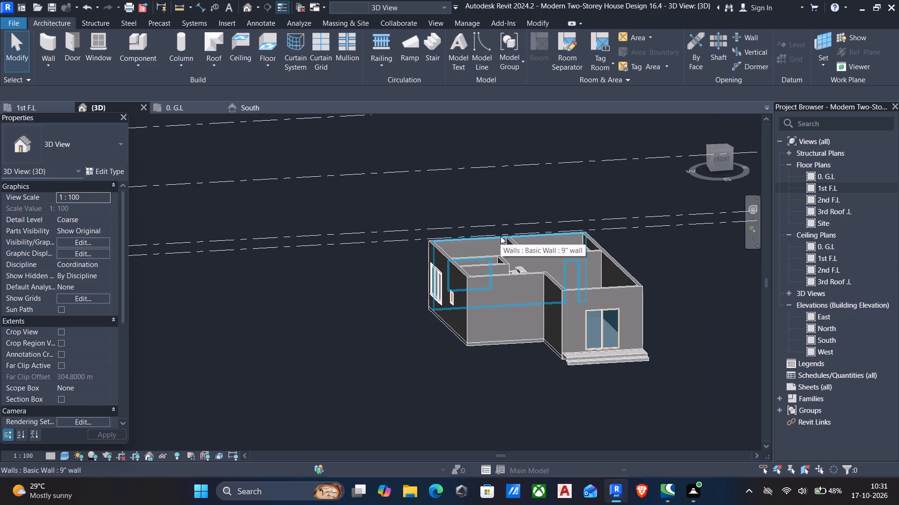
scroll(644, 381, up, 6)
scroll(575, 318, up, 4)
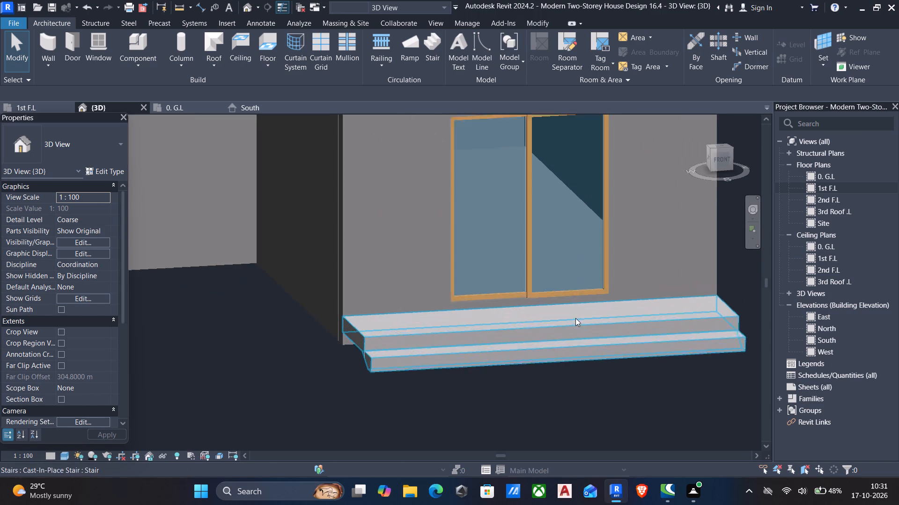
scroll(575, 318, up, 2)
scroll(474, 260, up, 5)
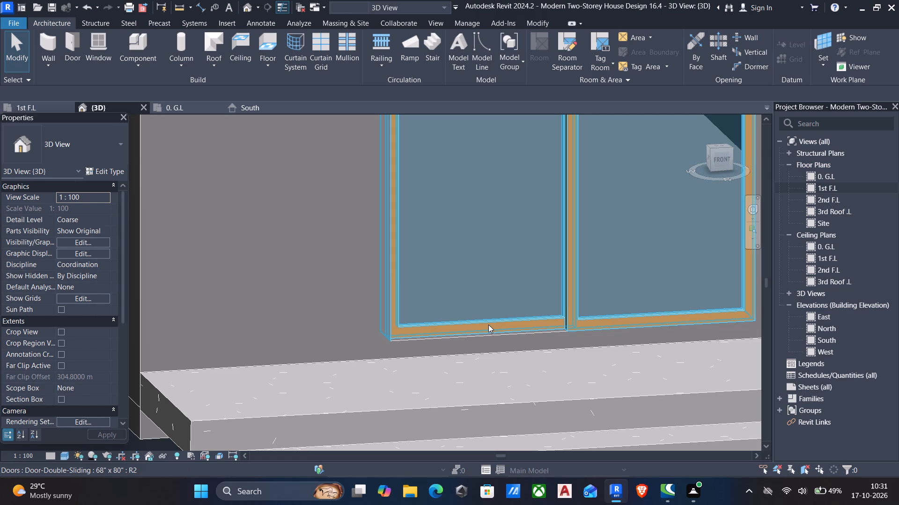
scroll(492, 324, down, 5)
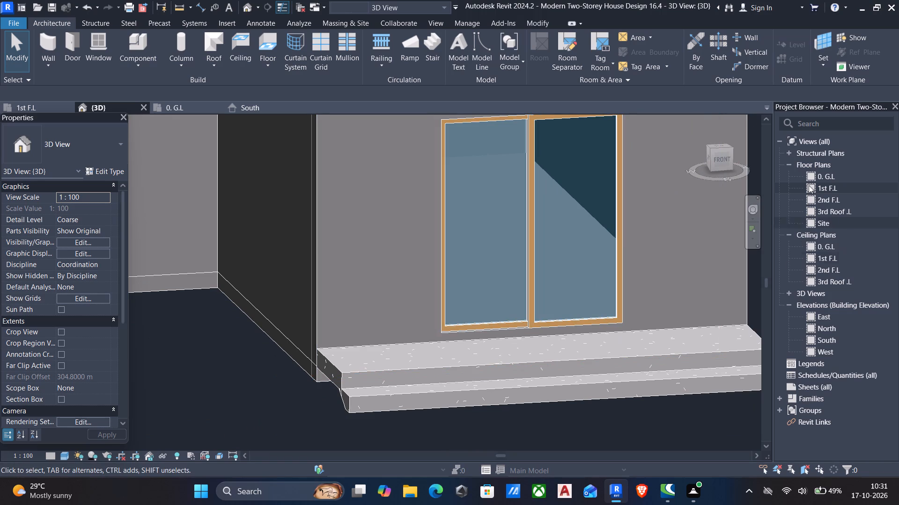
Open the 0. G.L floor plan, select all linear dimensions of the same style, and delete them.
double_click(833, 177)
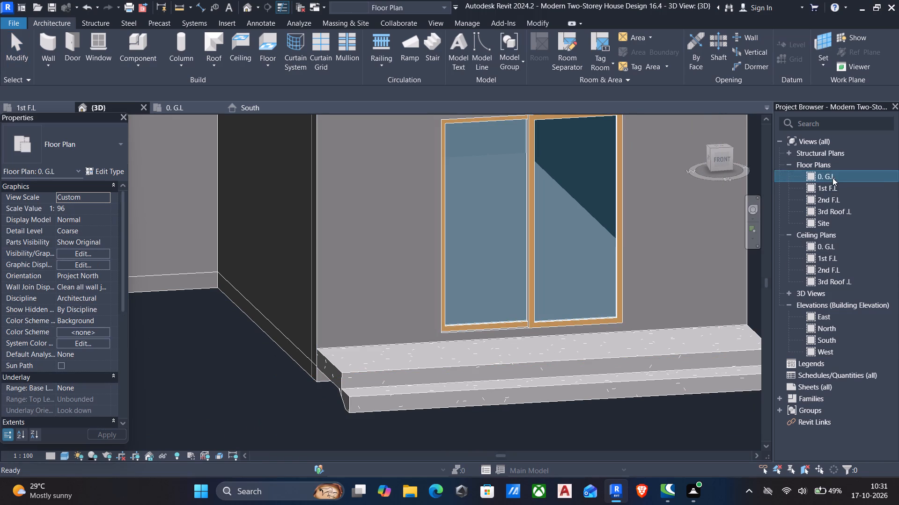
middle_drag(471, 251, 474, 284)
scroll(349, 198, up, 5)
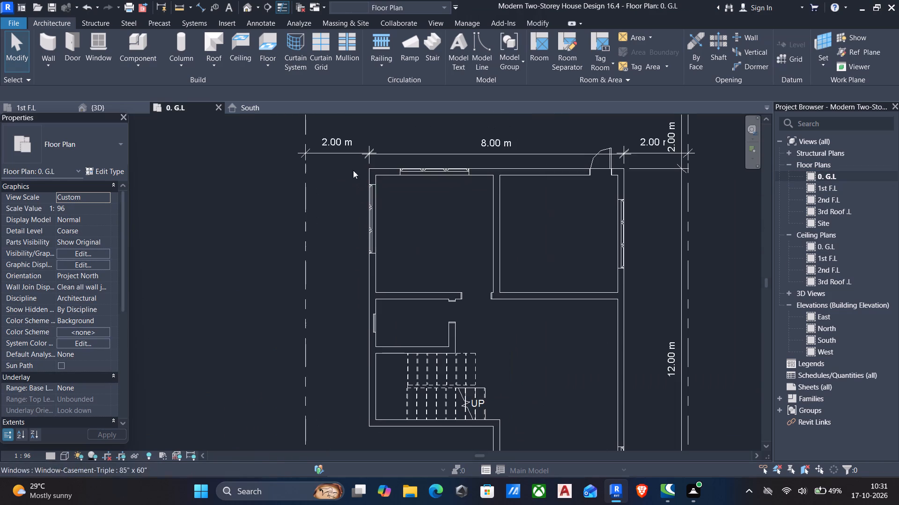
click(347, 158)
text(sa)
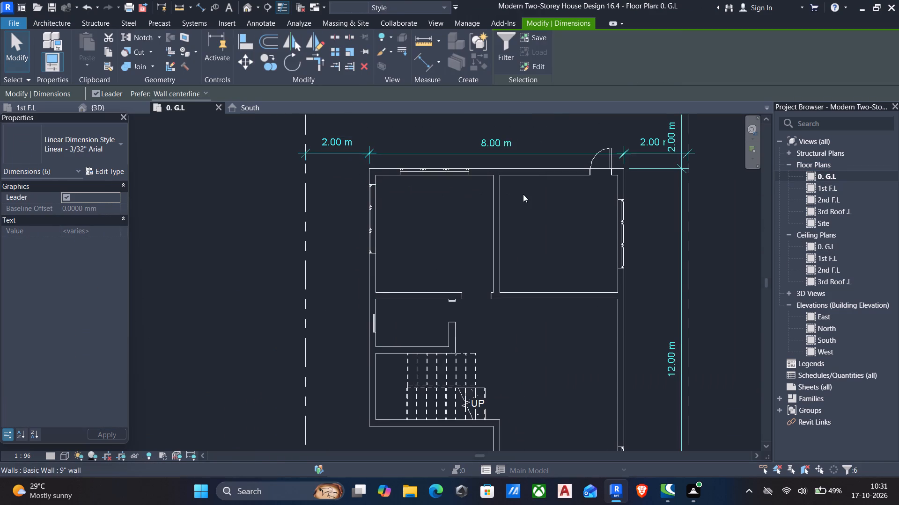
key(Delete)
scroll(548, 257, down, 6)
middle_drag(542, 302, 536, 300)
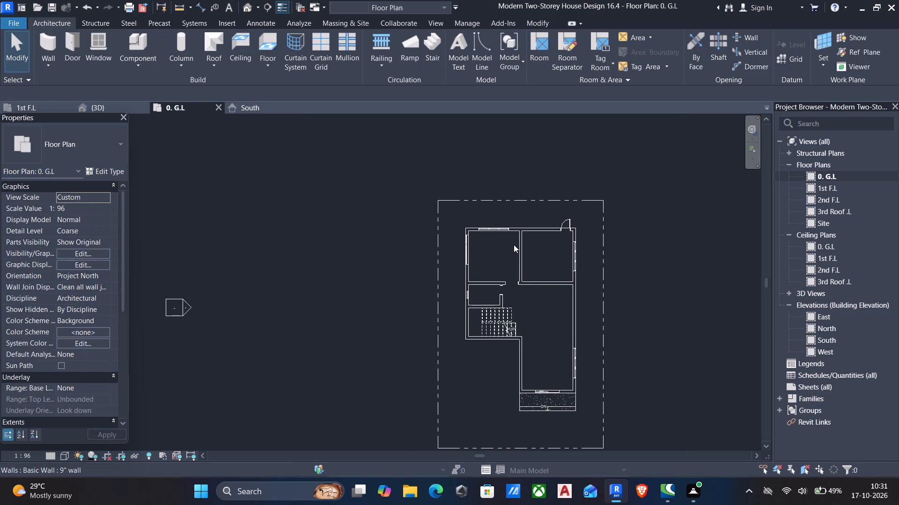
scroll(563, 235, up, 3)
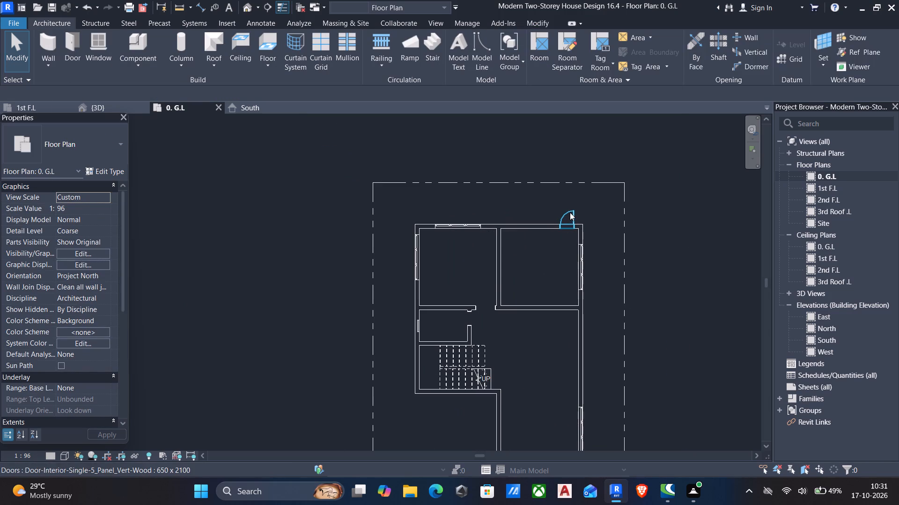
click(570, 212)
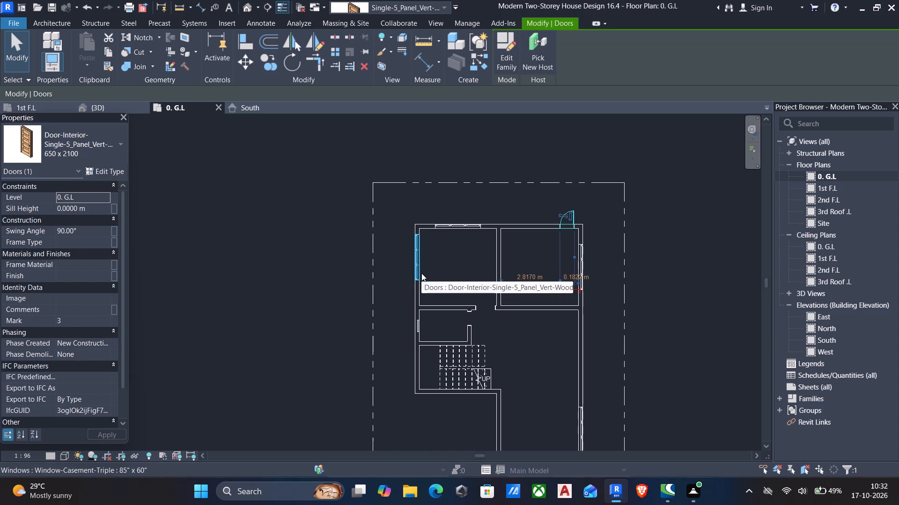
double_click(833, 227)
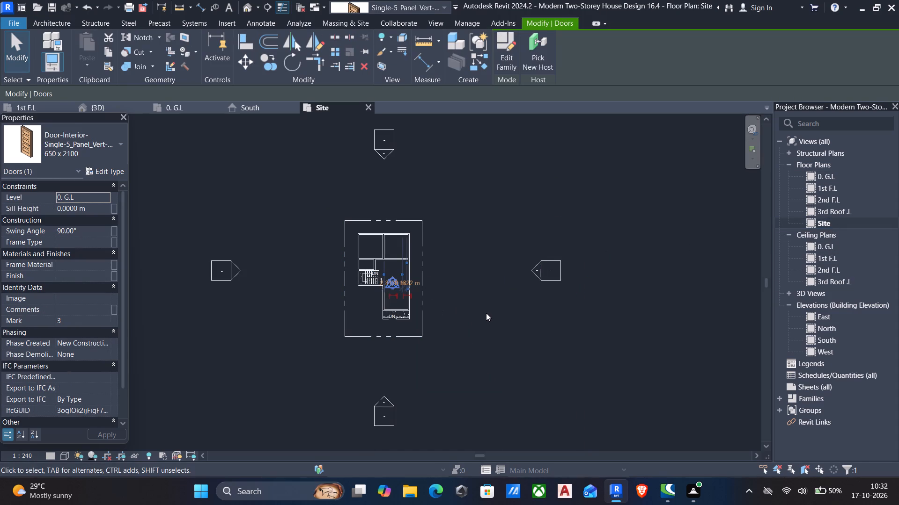
Open the 2nd F.L floor plan and hide the Doors Plan Swing subcategory in its visibility overrides.
double_click(825, 202)
middle_drag(339, 280, 389, 271)
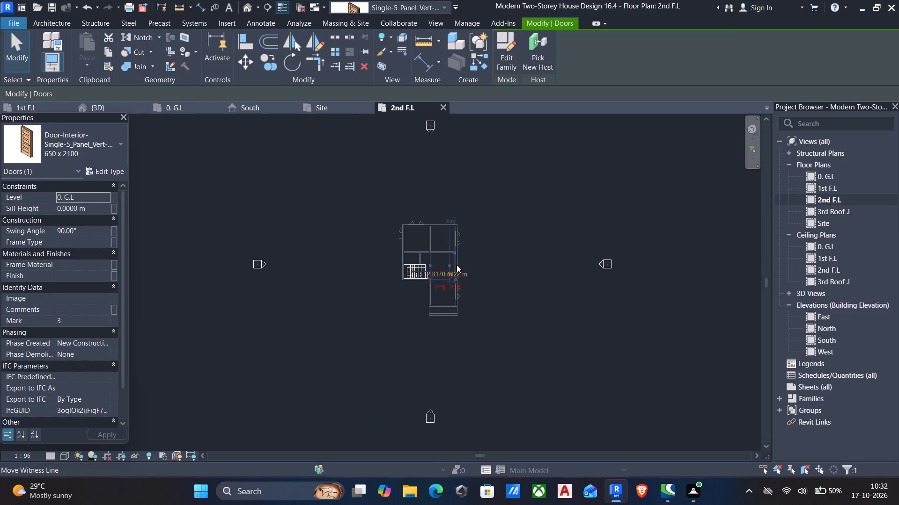
key(Escape)
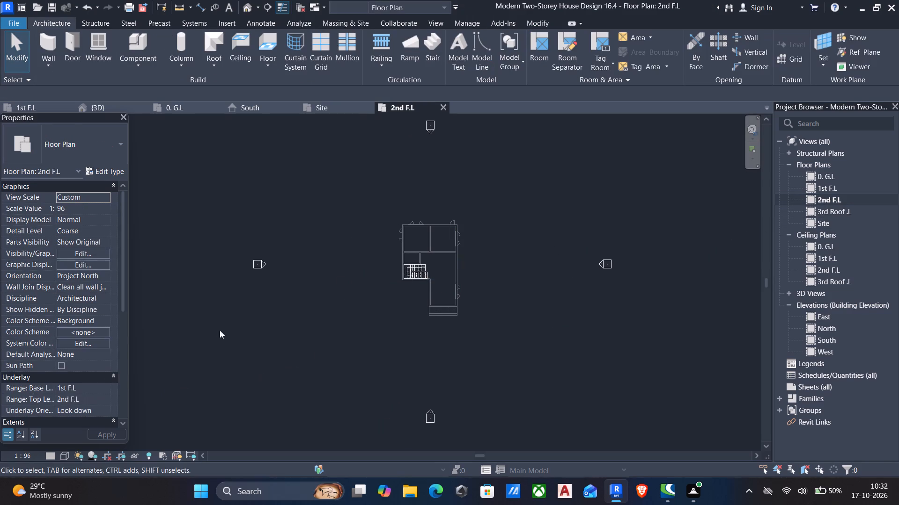
text(vv)
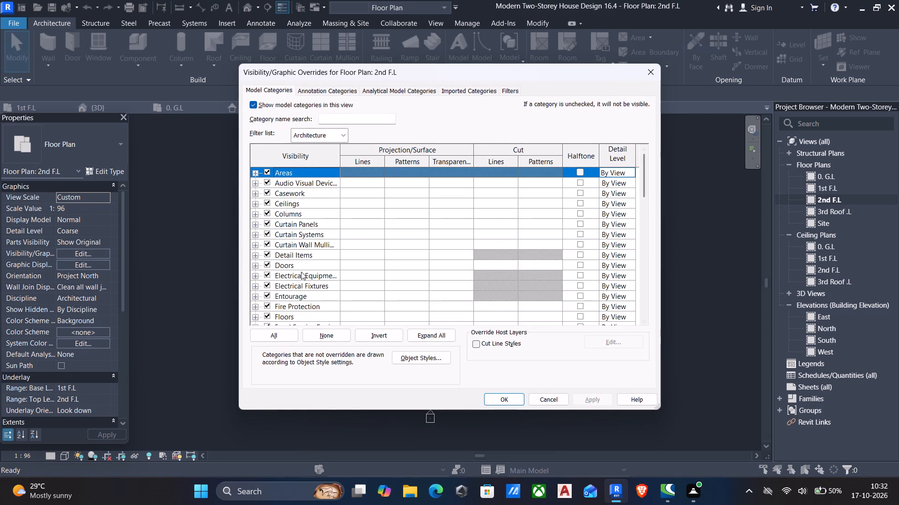
click(255, 262)
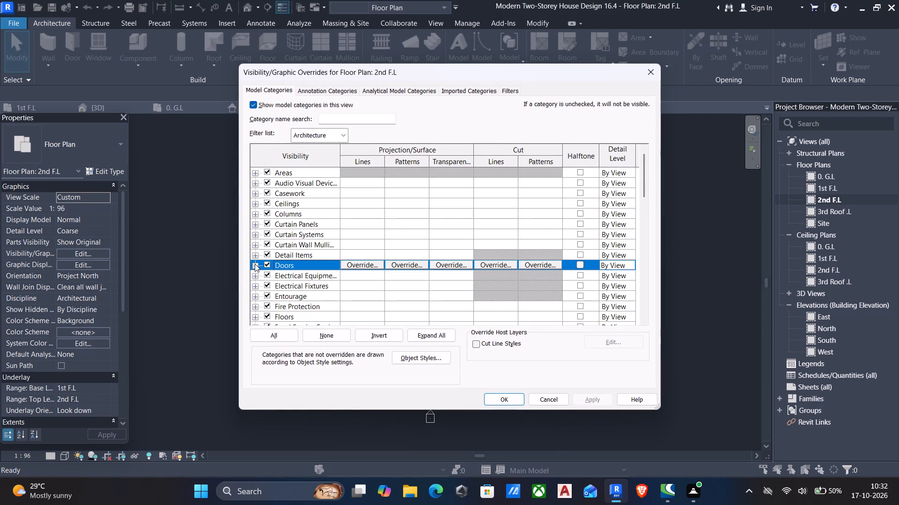
click(255, 264)
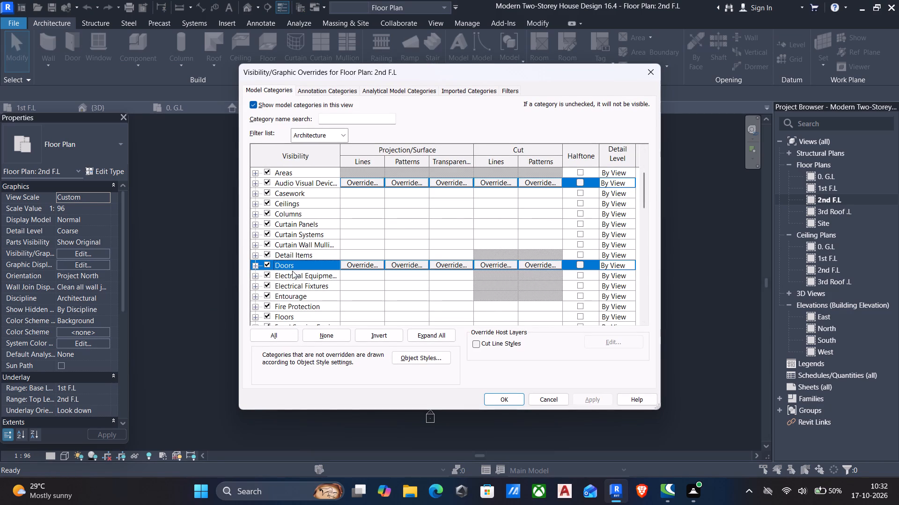
click(278, 294)
click(493, 400)
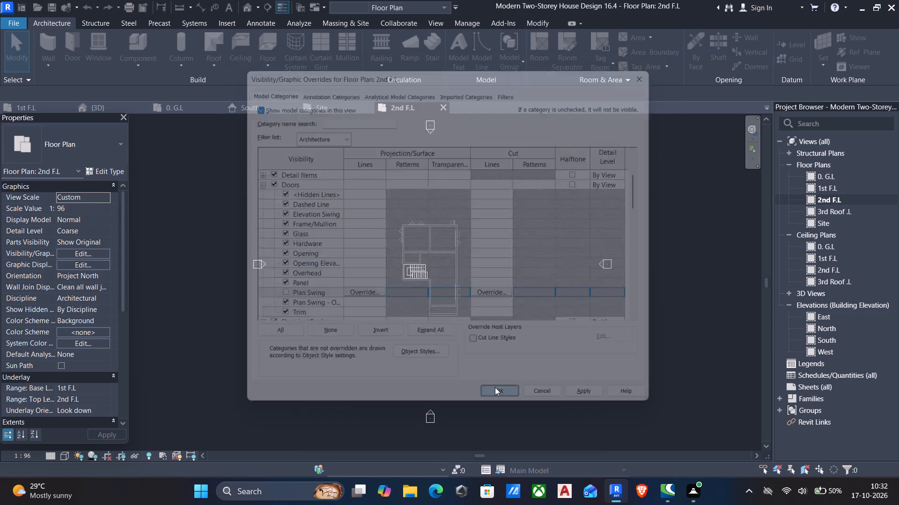
Hide the Windows Plan Swing subcategory in the 2nd F.L floor plan's visibility overrides.
scroll(449, 236, up, 17)
scroll(461, 211, down, 7)
middle_drag(334, 326, 357, 326)
scroll(364, 324, down, 4)
middle_drag(397, 364, 415, 319)
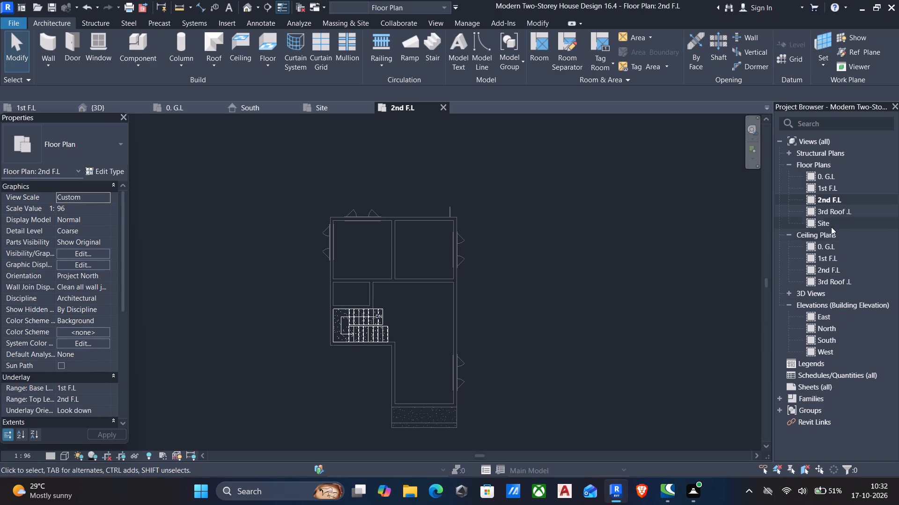
text(vv)
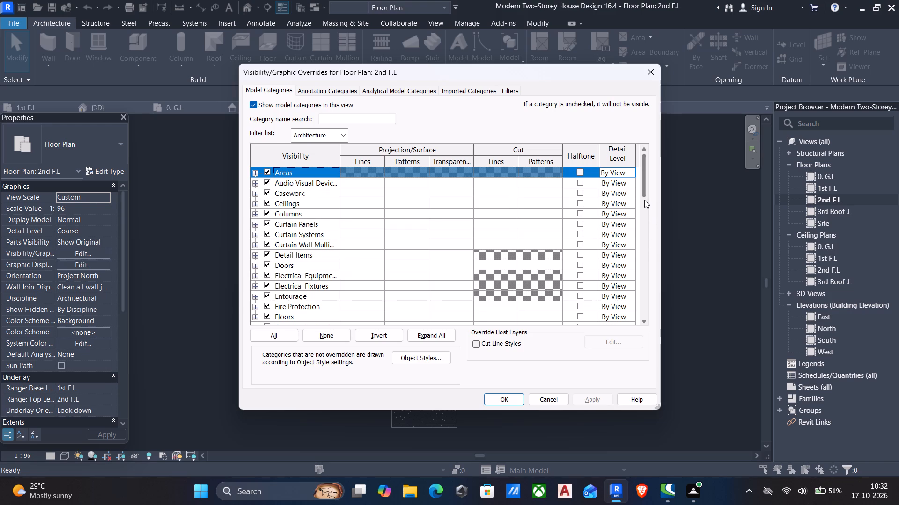
drag(644, 200, 636, 263)
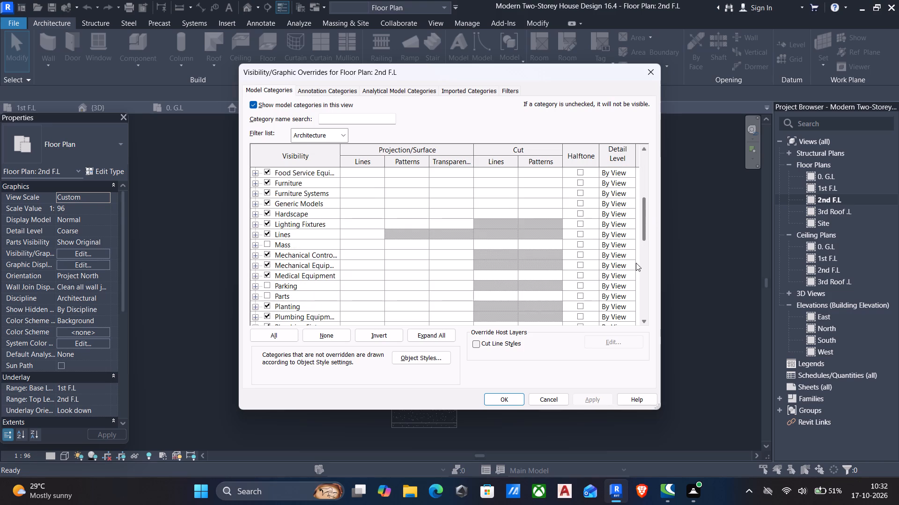
drag(636, 263, 633, 337)
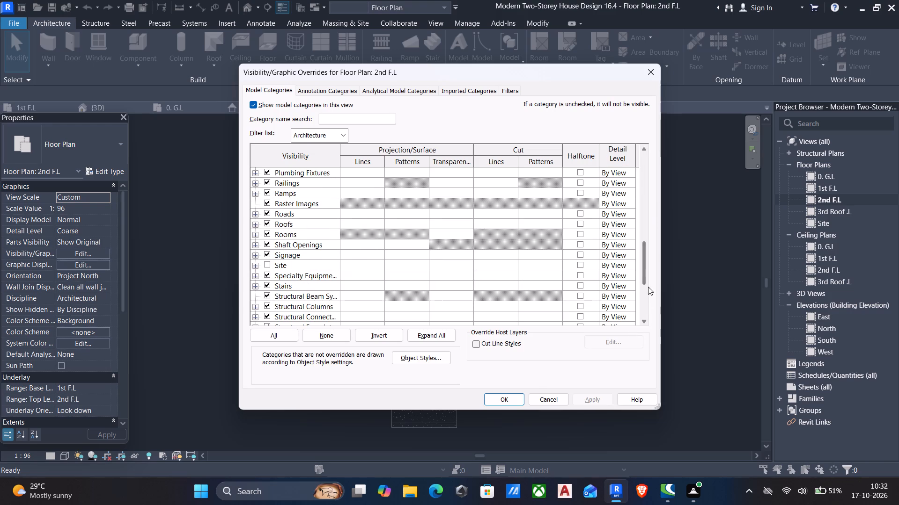
drag(642, 279, 649, 352)
drag(643, 285, 643, 326)
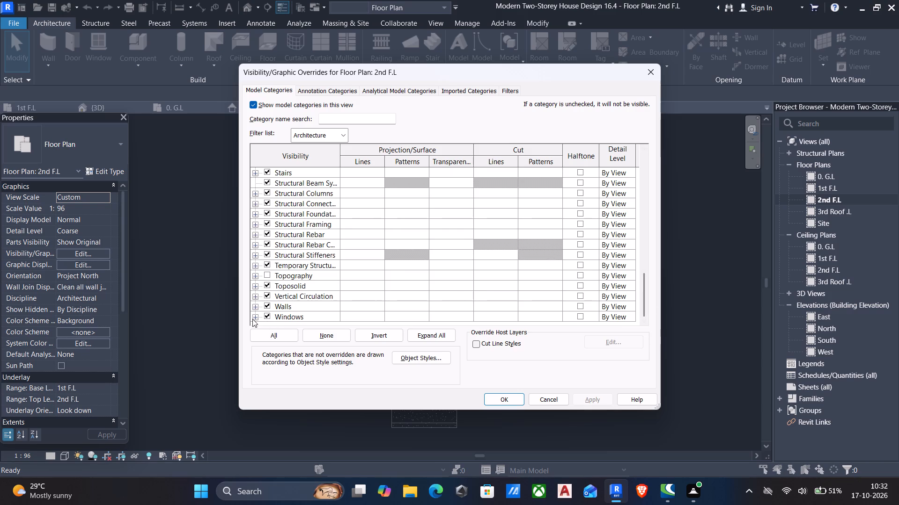
click(257, 315)
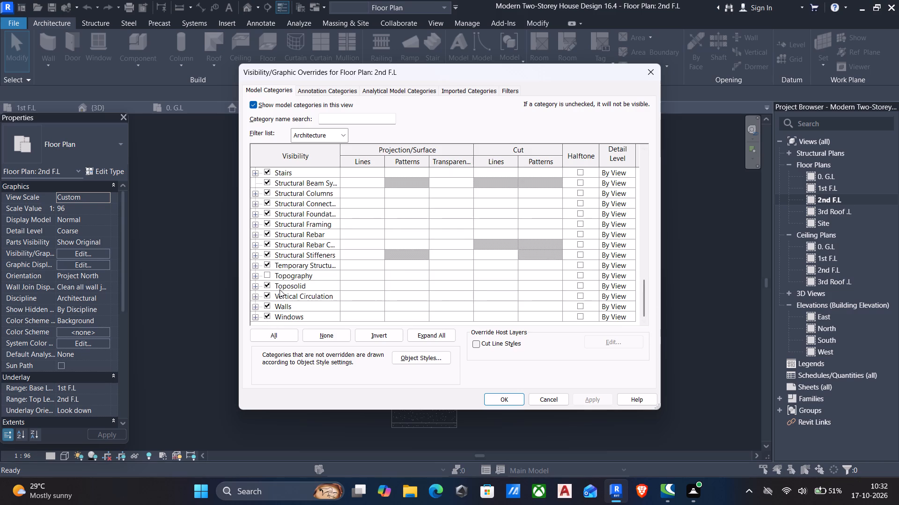
click(279, 286)
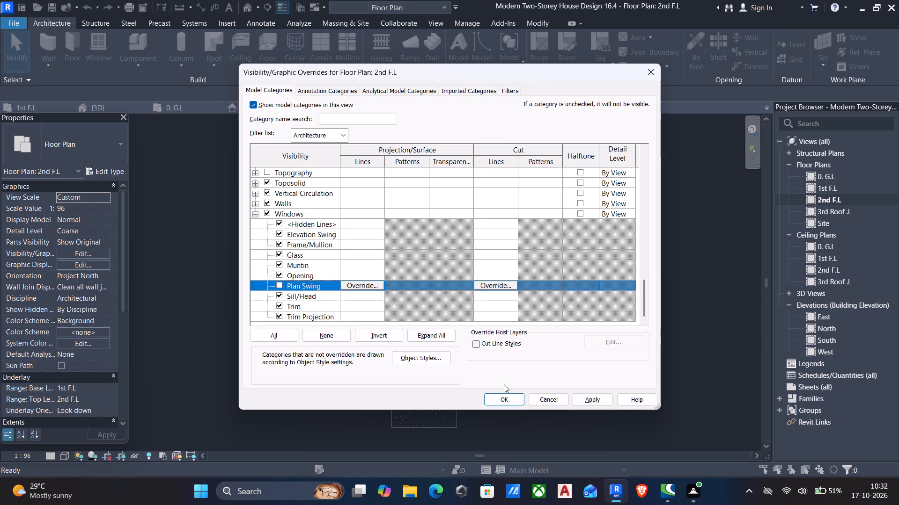
click(503, 397)
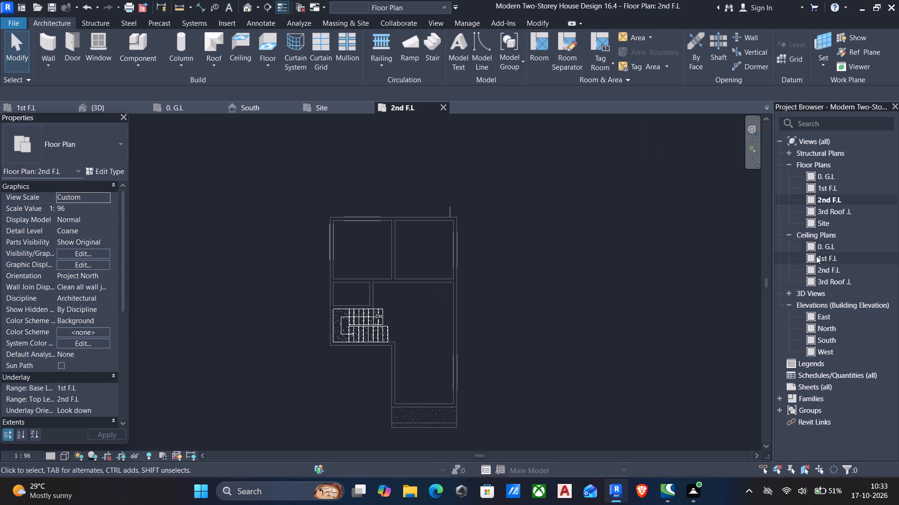
Open the 1st F.L floor plan and hide the Windows Plan Swing subcategory in its visibility overrides.
double_click(824, 186)
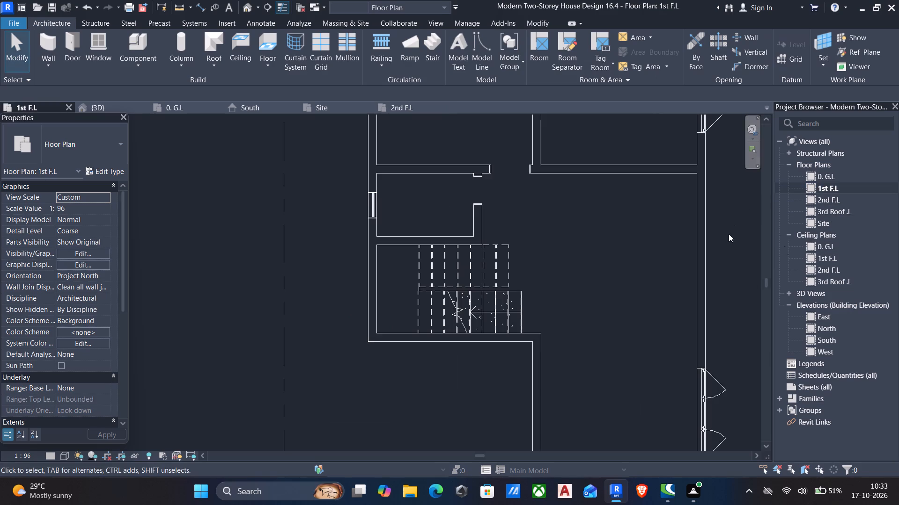
scroll(478, 250, down, 5)
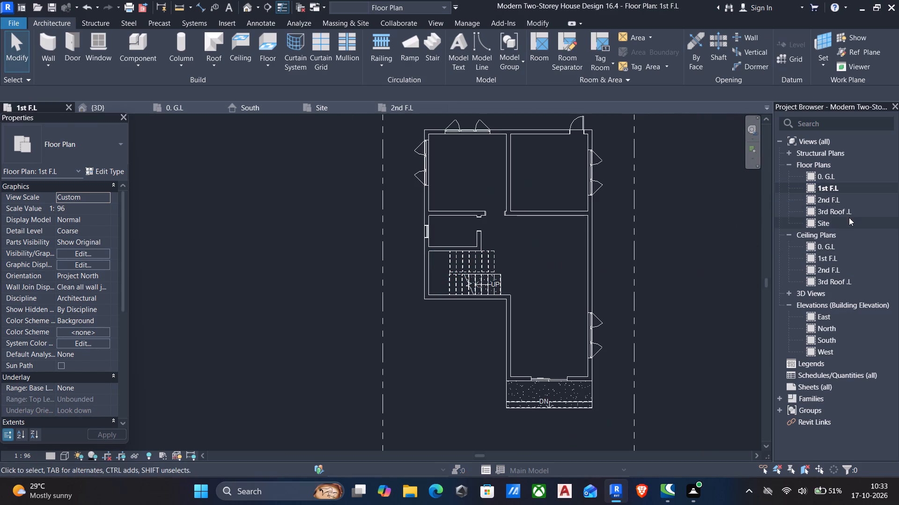
double_click(831, 178)
middle_drag(501, 314, 511, 259)
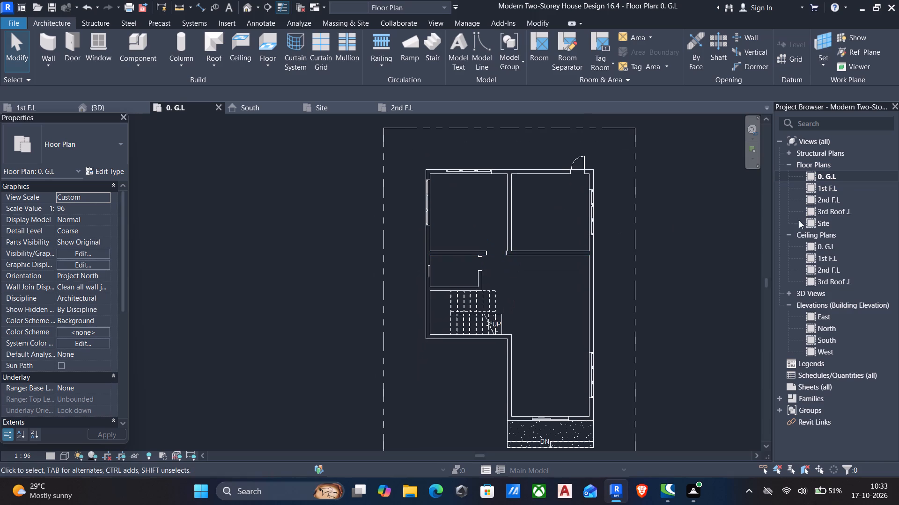
double_click(848, 189)
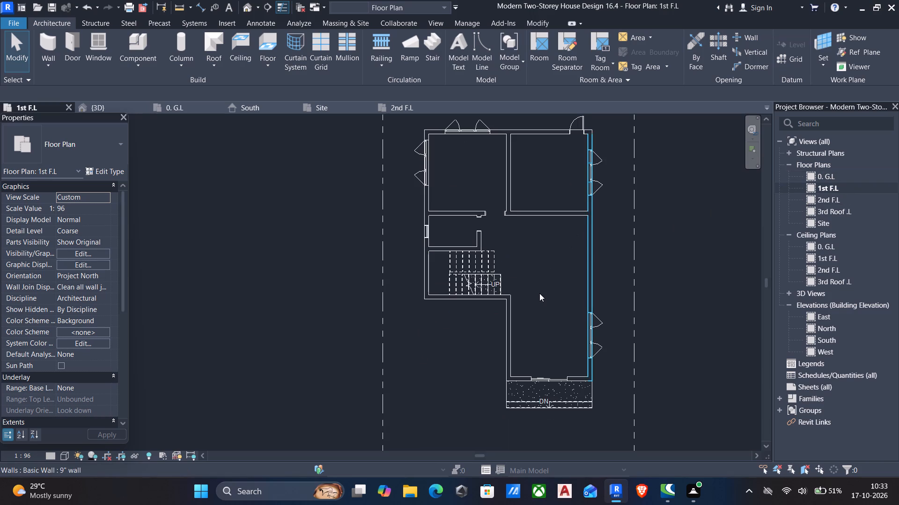
text(vv)
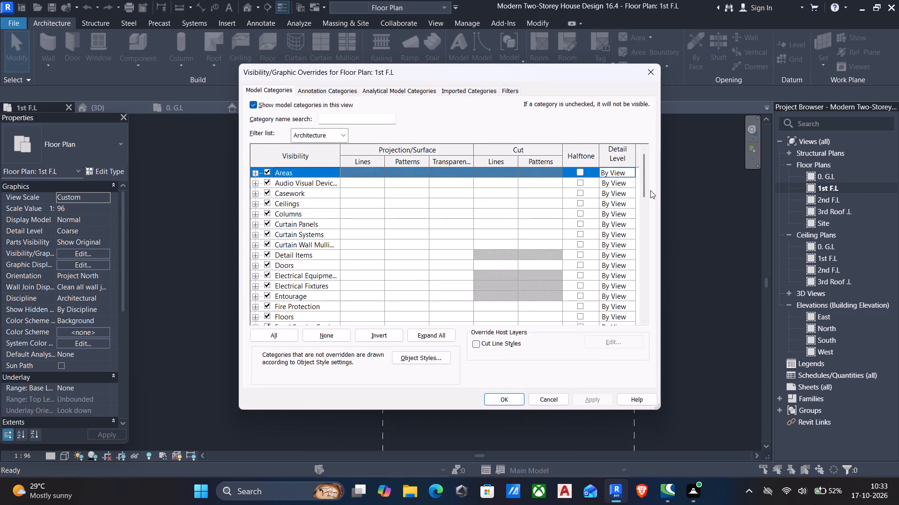
drag(647, 194, 650, 339)
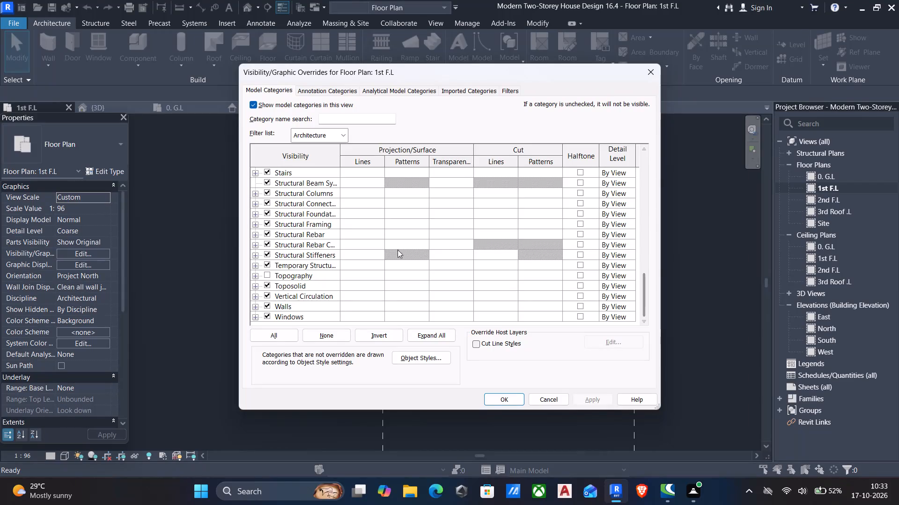
click(257, 317)
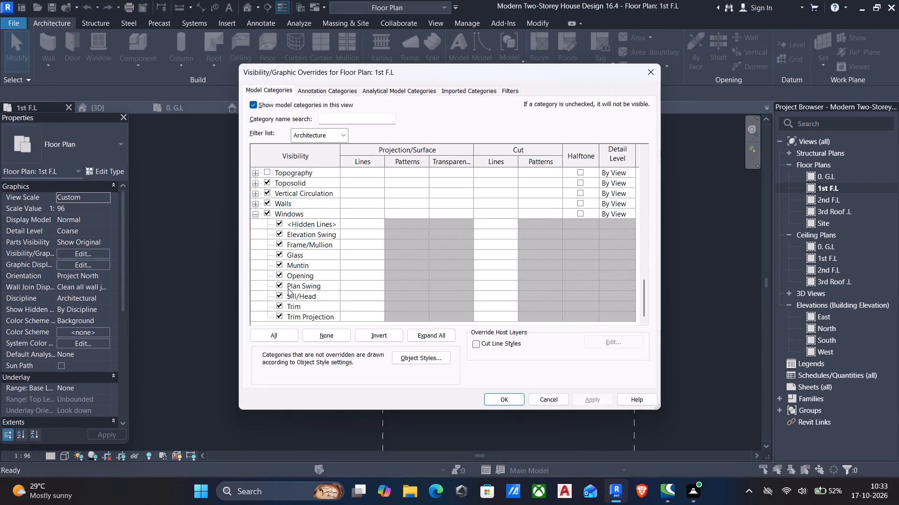
click(280, 286)
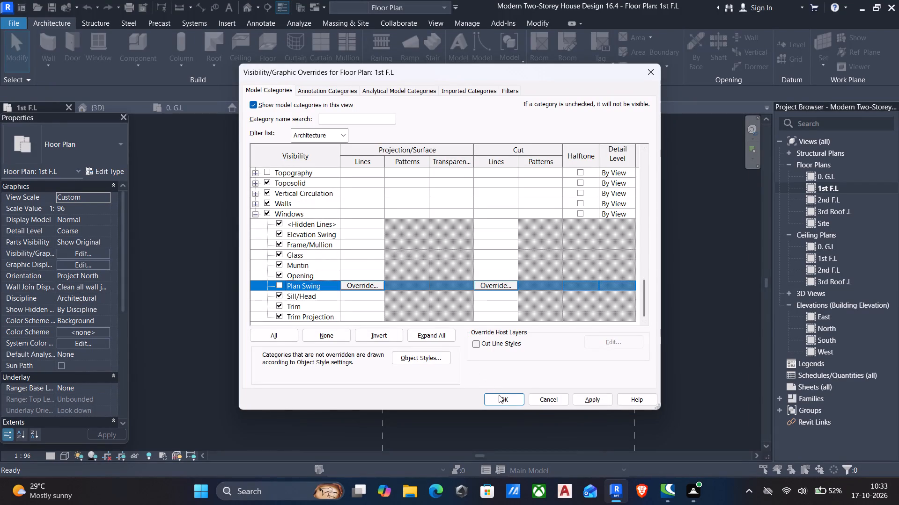
click(499, 396)
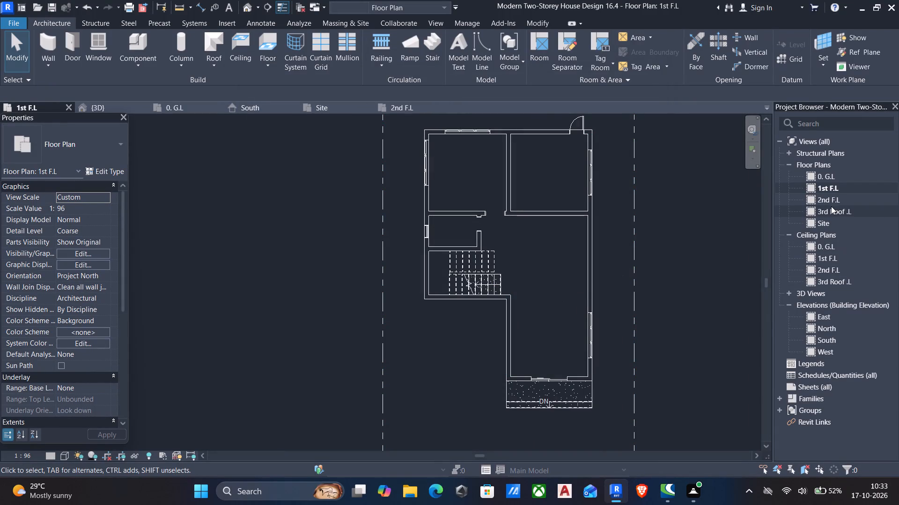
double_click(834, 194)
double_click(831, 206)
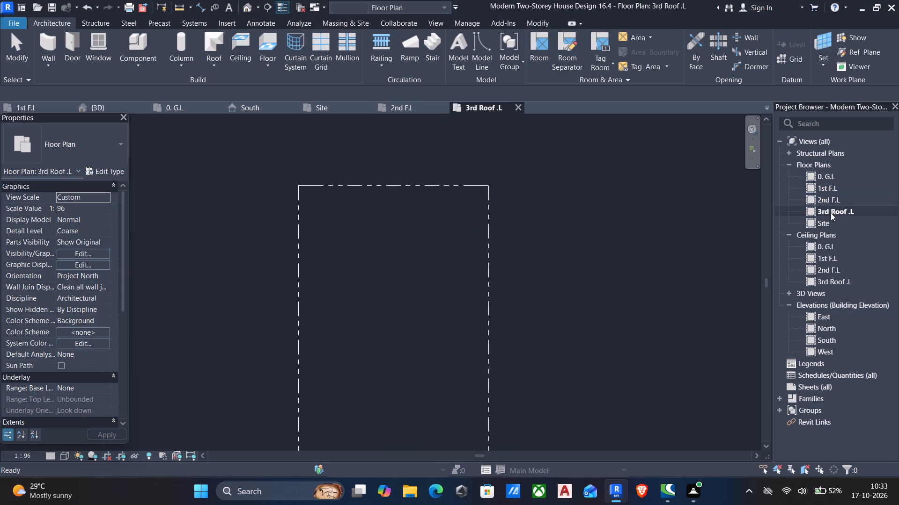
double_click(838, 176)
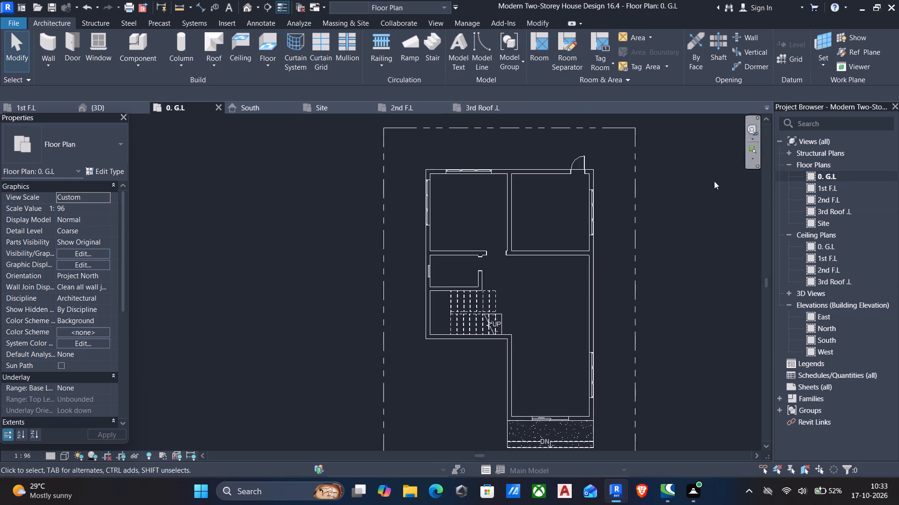
In the 3D view, select the whole ground storey and filter the selection to Doors, Walls and Windows only.
click(249, 10)
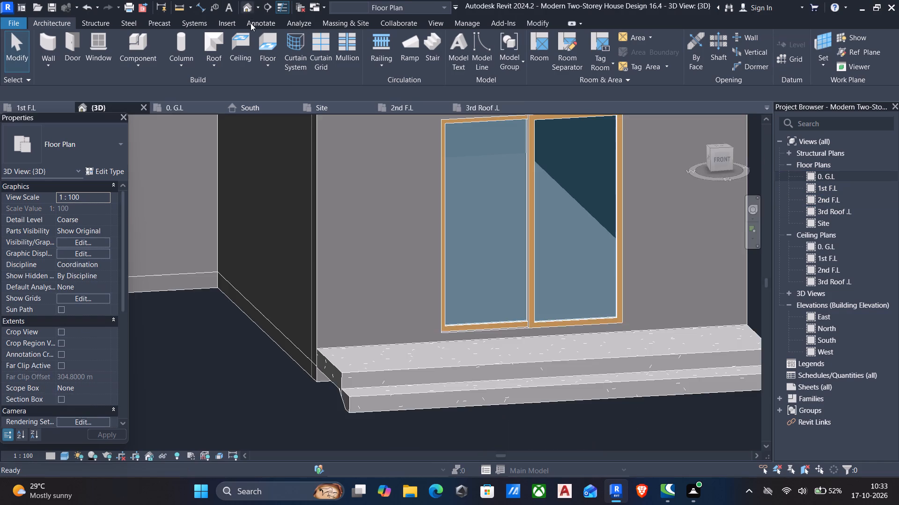
scroll(356, 177, down, 7)
middle_drag(359, 194, 399, 319)
scroll(406, 326, down, 6)
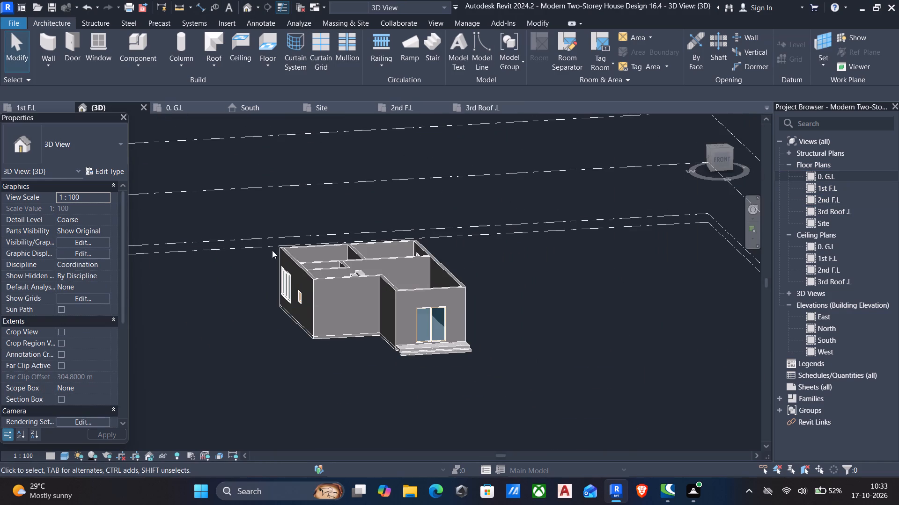
drag(243, 216, 550, 373)
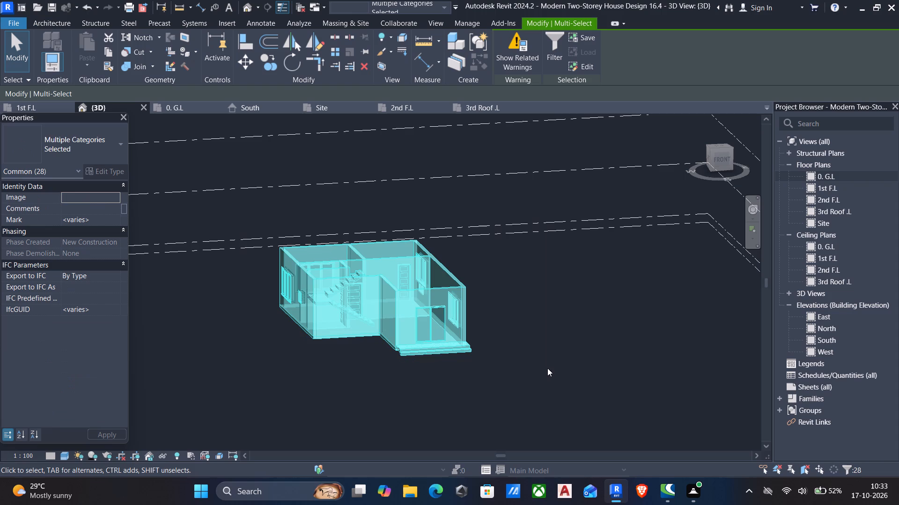
click(550, 37)
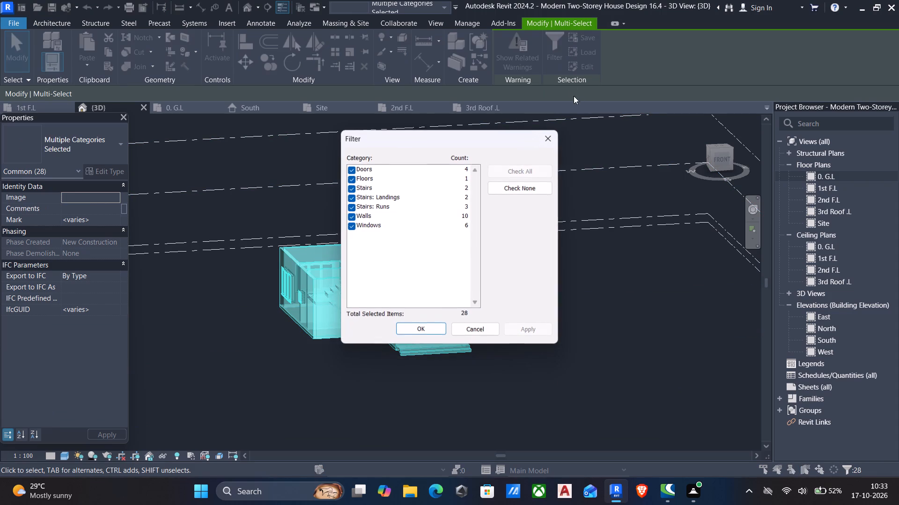
click(510, 185)
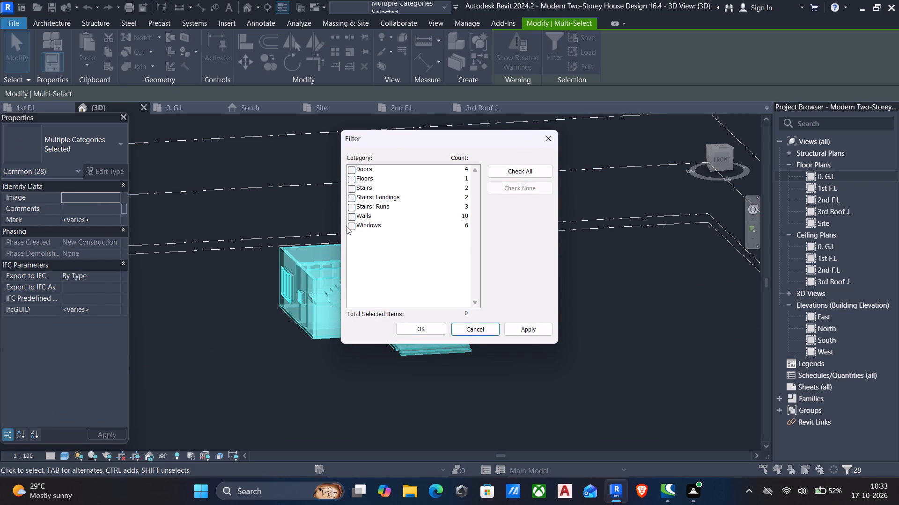
click(349, 226)
click(349, 212)
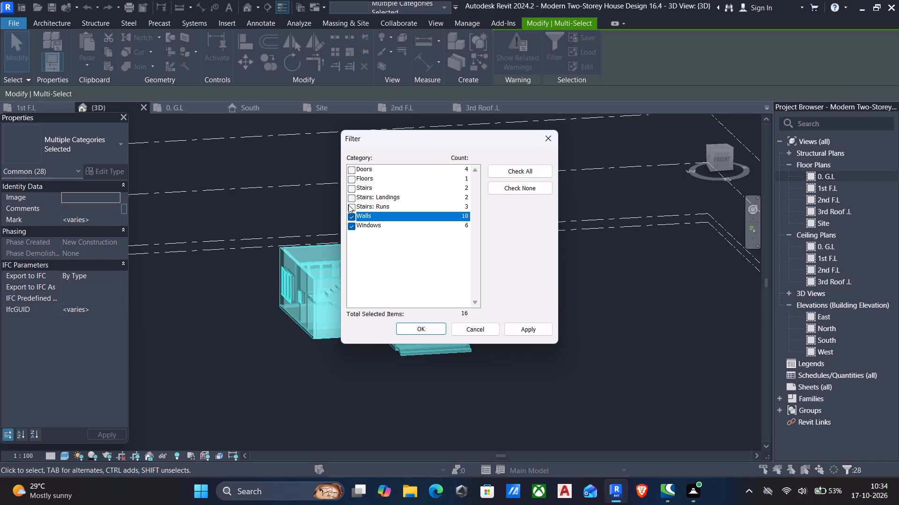
click(351, 173)
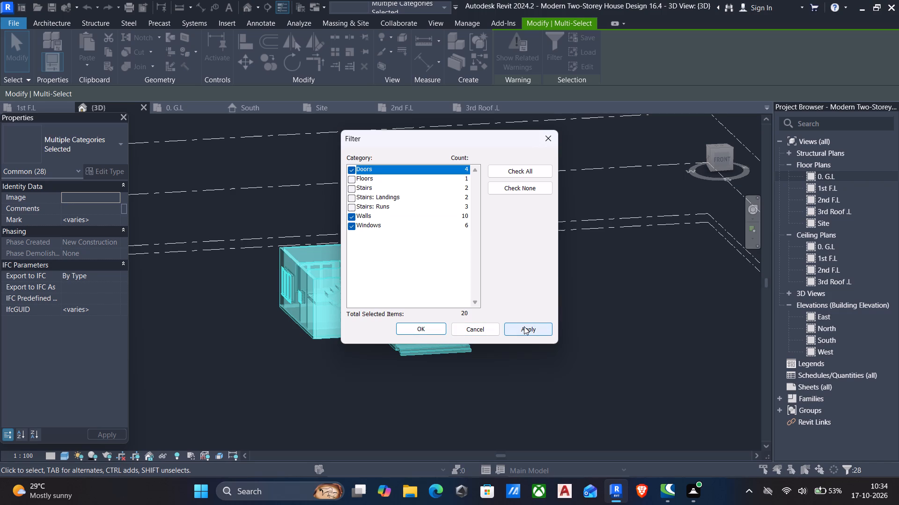
click(427, 325)
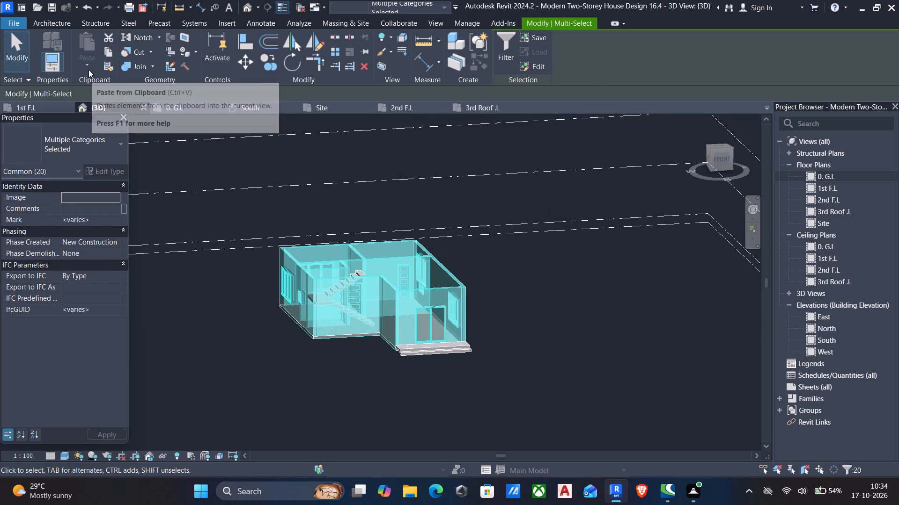
Copy the selected walls, doors and windows and paste them aligned to the 2nd F.L level.
click(105, 53)
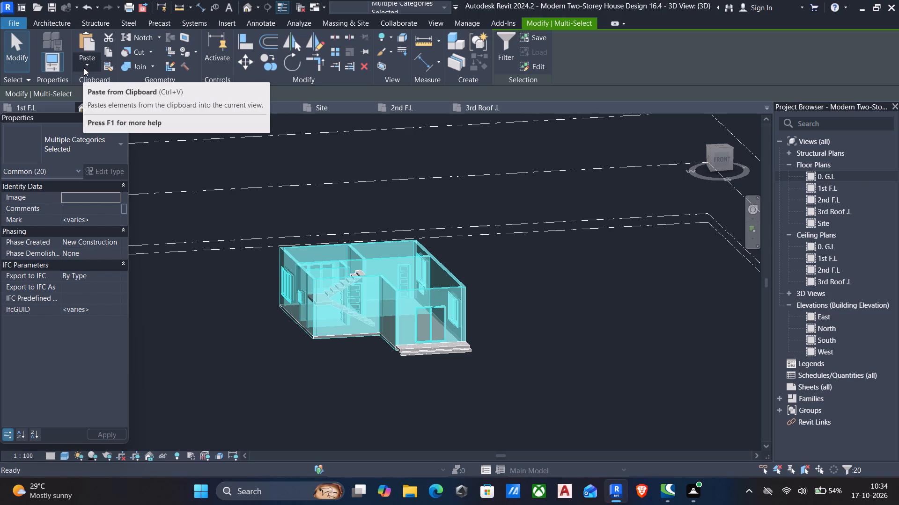
click(84, 68)
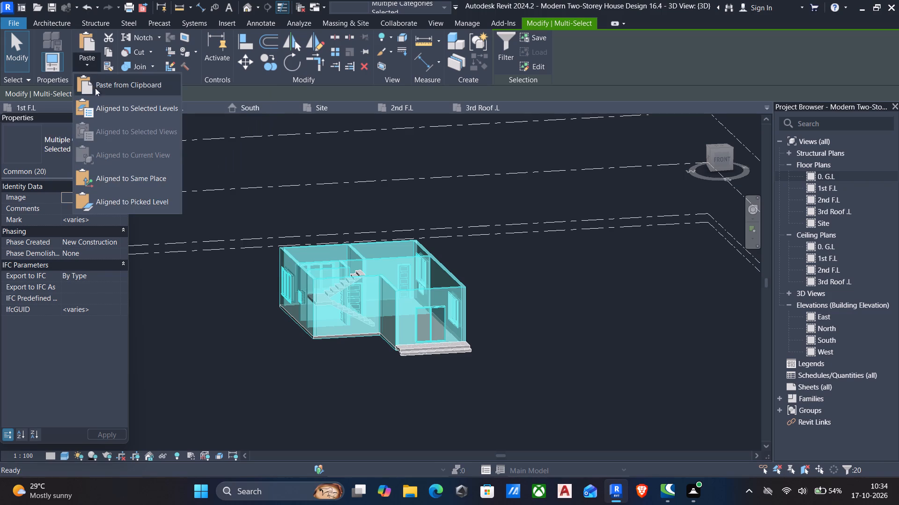
click(113, 107)
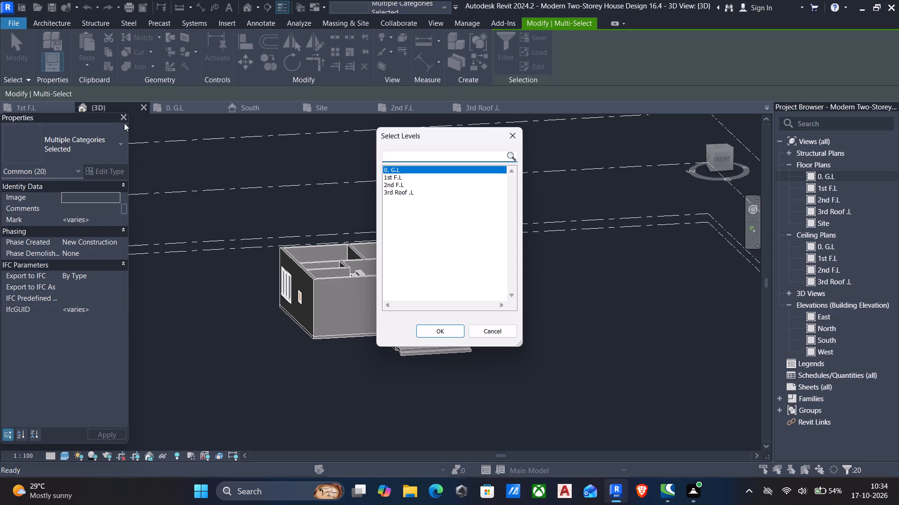
click(398, 184)
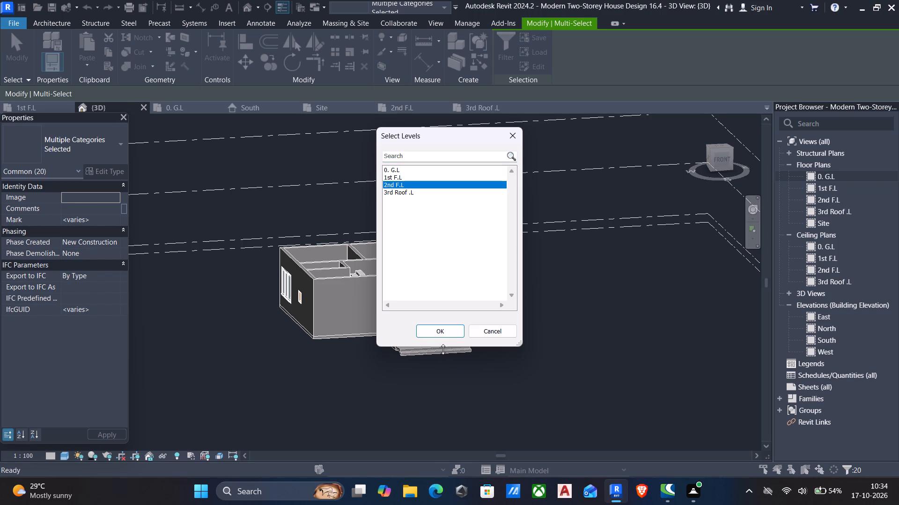
click(443, 334)
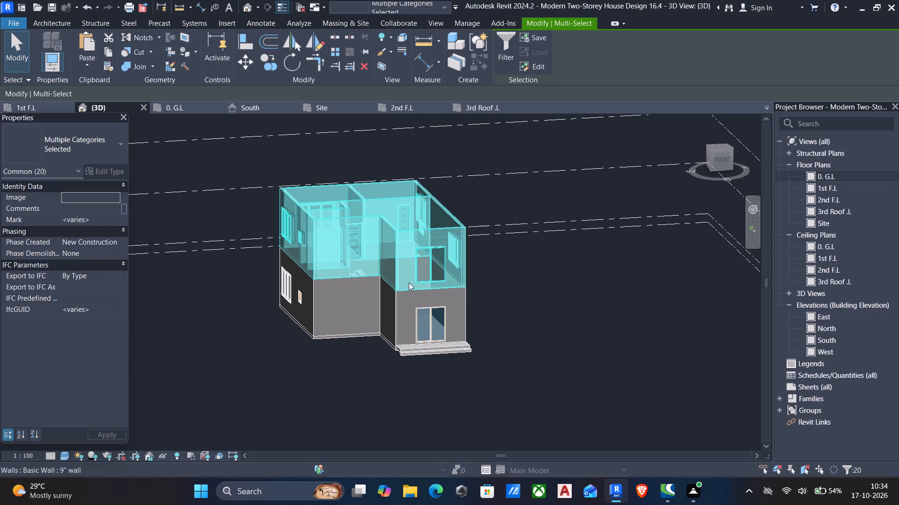
key(Escape)
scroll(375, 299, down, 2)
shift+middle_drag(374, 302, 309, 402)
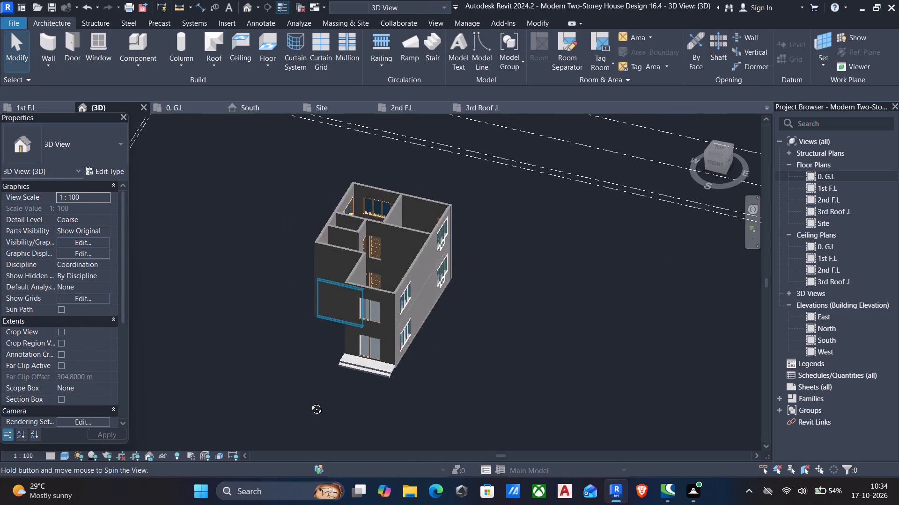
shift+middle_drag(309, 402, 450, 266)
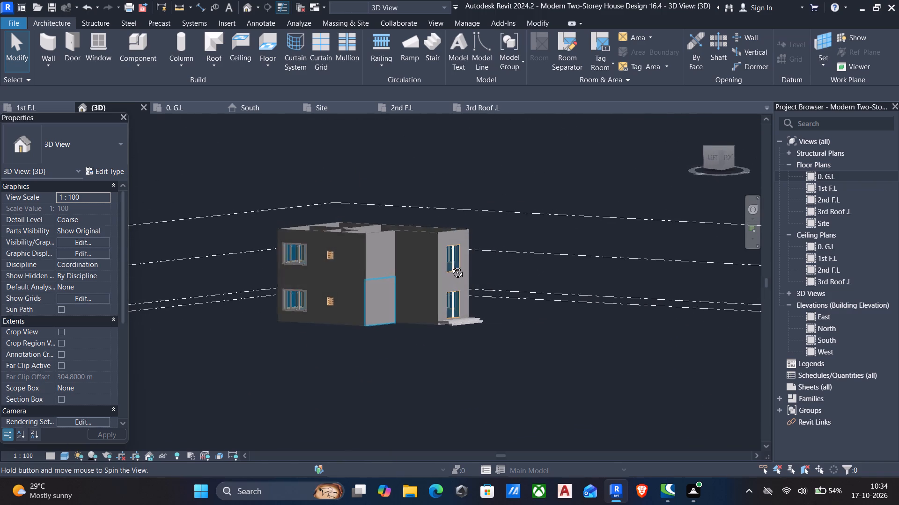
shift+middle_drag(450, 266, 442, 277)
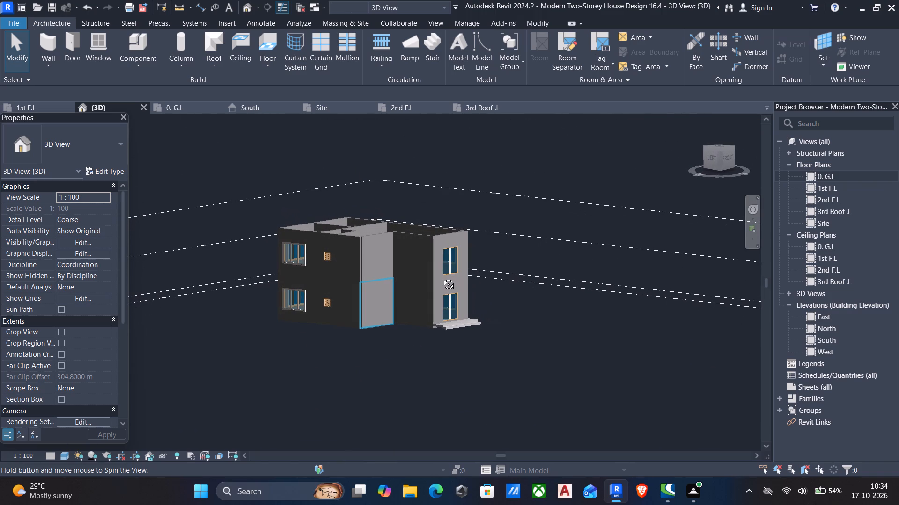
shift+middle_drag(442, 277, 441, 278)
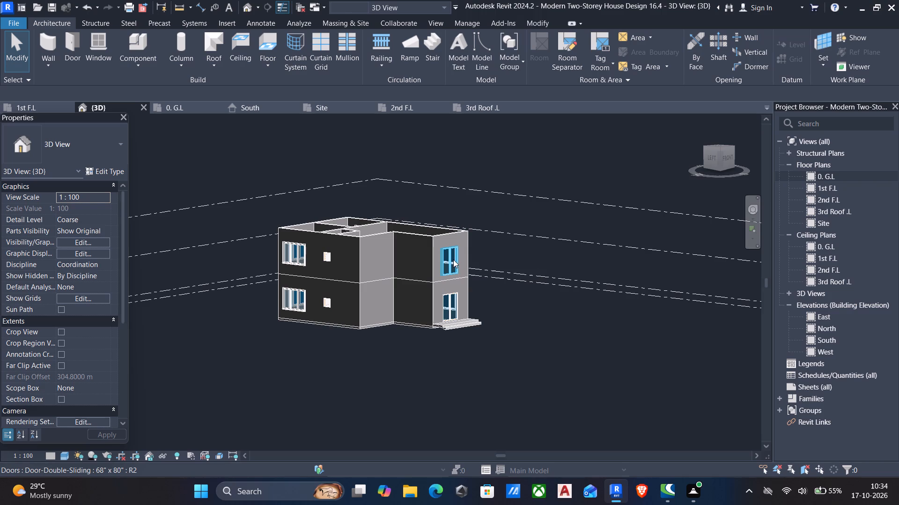
Open the 2nd F.L floor plan and delete the 650 x 2100 door in the north-east room's exterior wall.
double_click(837, 201)
scroll(435, 210, up, 5)
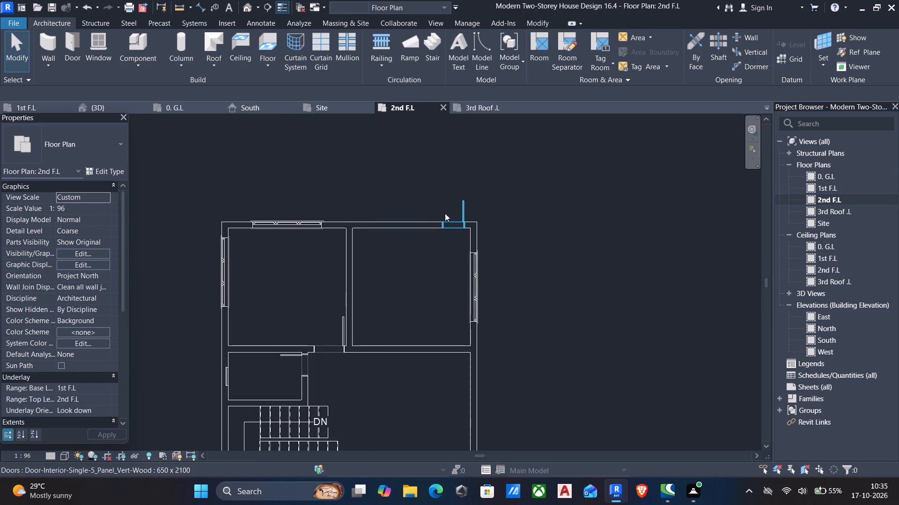
click(464, 207)
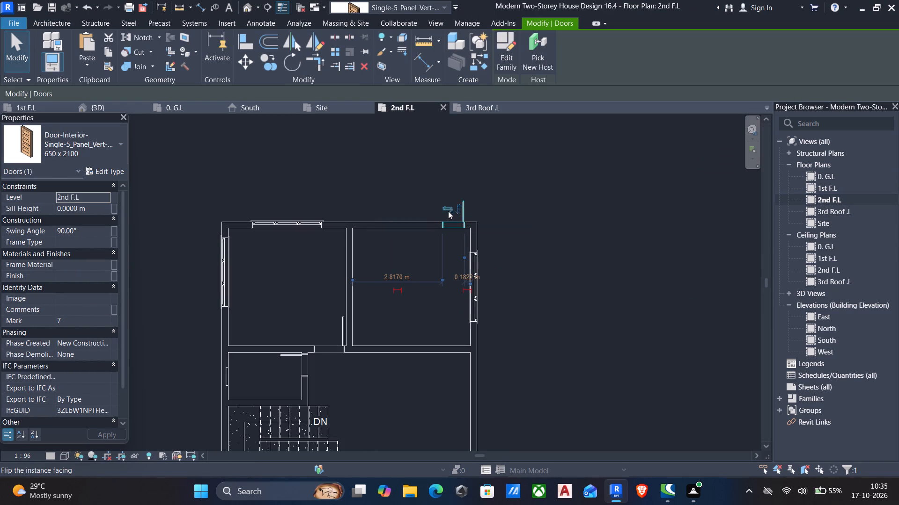
key(Delete)
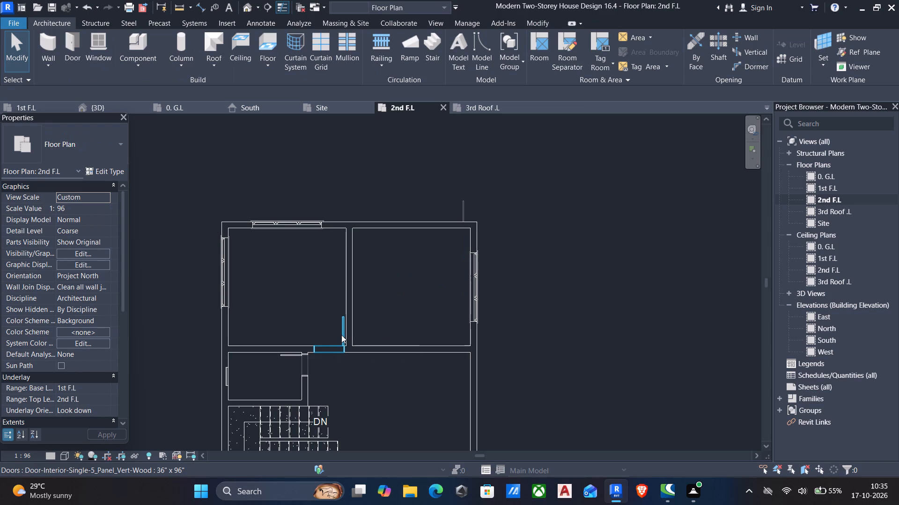
Place a similar 36" x 96" door in the north-east room's south wall, about 0.1 m from the partition, with the leaf hinged beside the partition.
click(341, 335)
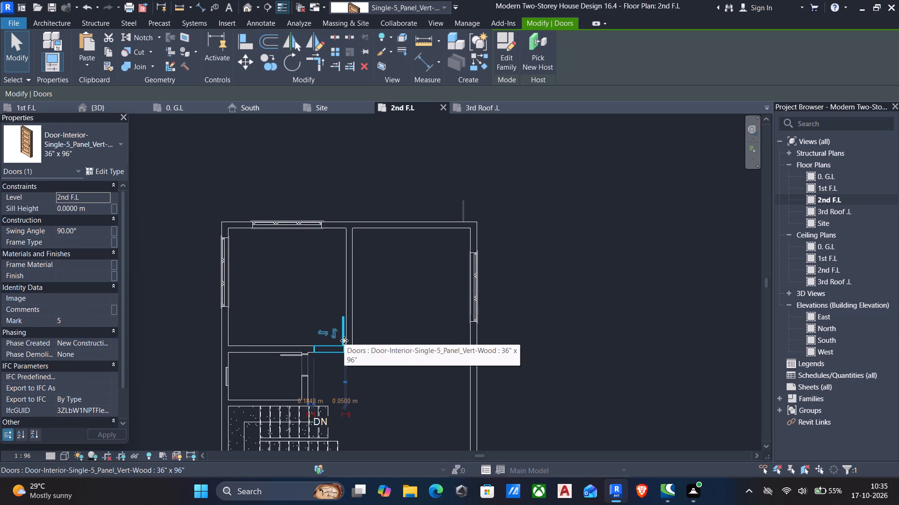
text(cs)
scroll(347, 344, up, 6)
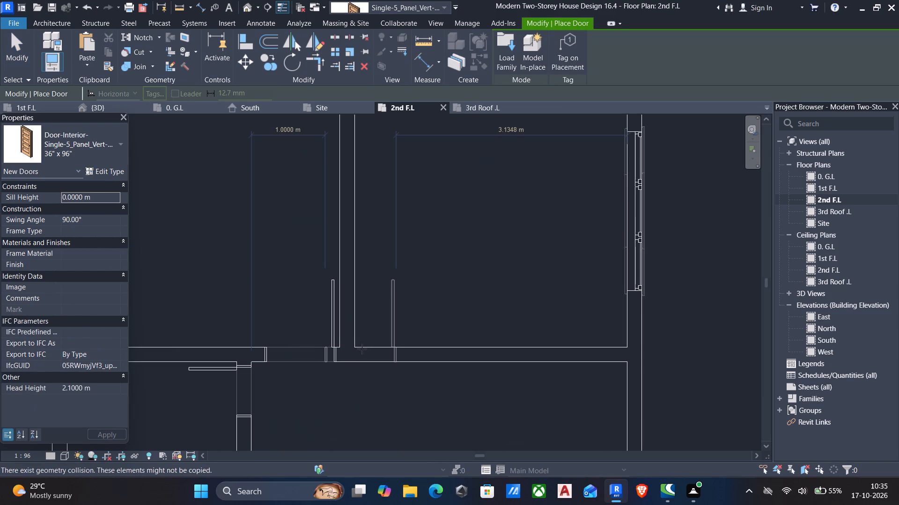
key(space)
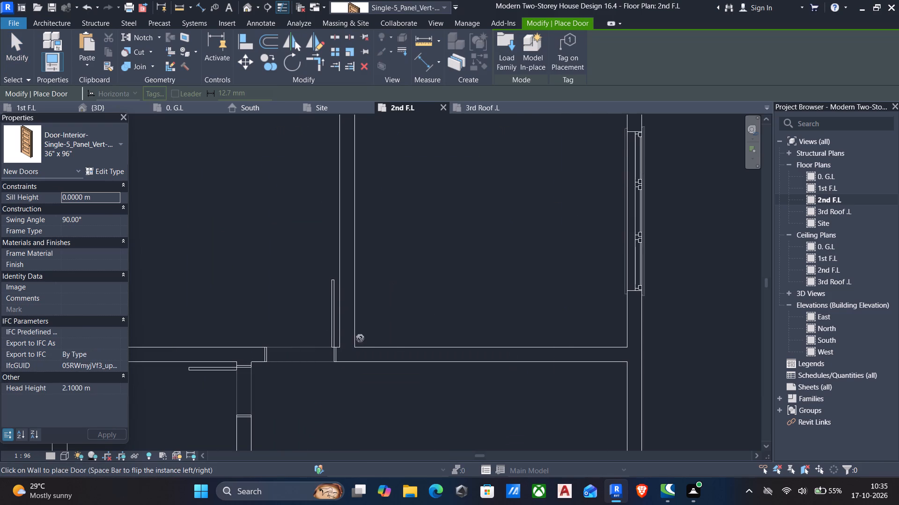
key(space)
key(space)
key(space)
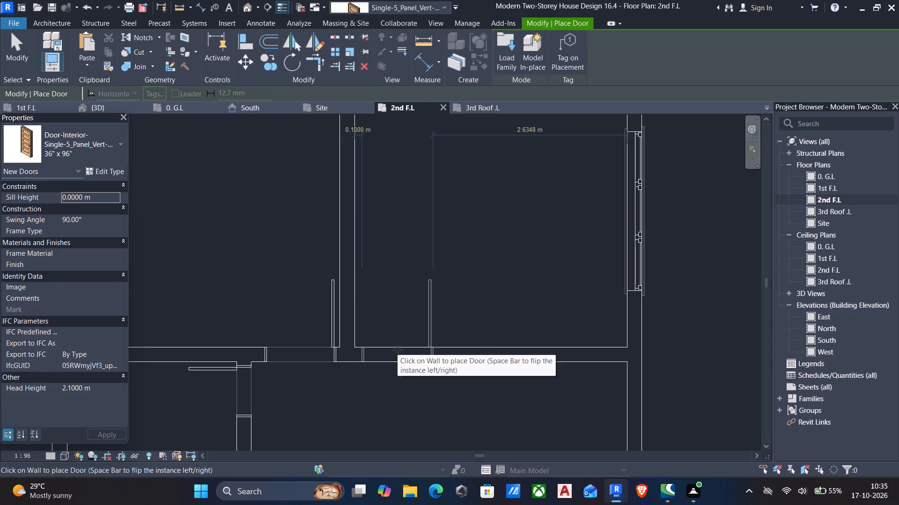
key(space)
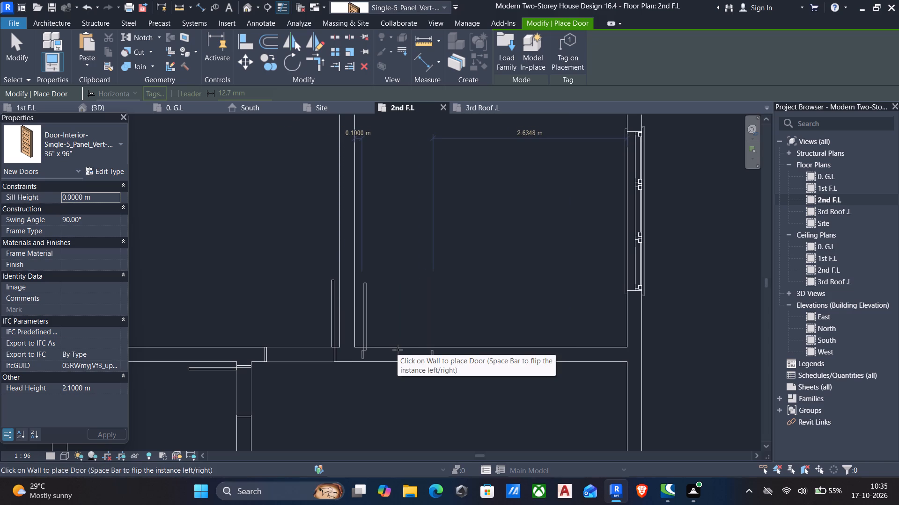
click(398, 350)
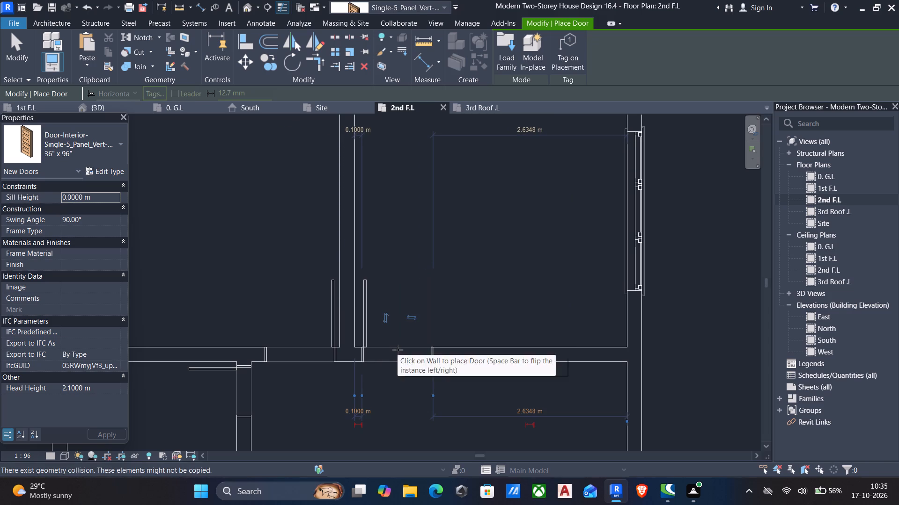
key(Escape)
key(Escape)
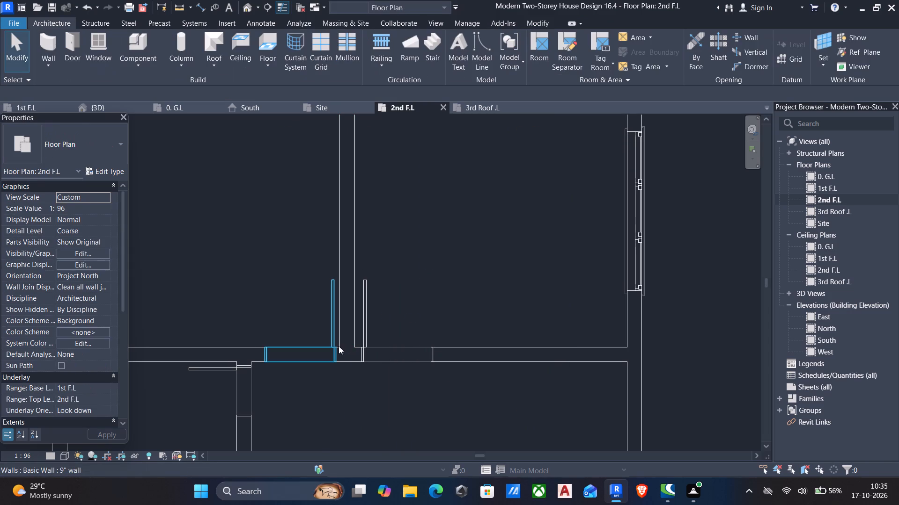
Set the new door's offset from the partition wall to 0.05 m, matching the neighbouring door.
click(337, 353)
scroll(341, 422, up, 10)
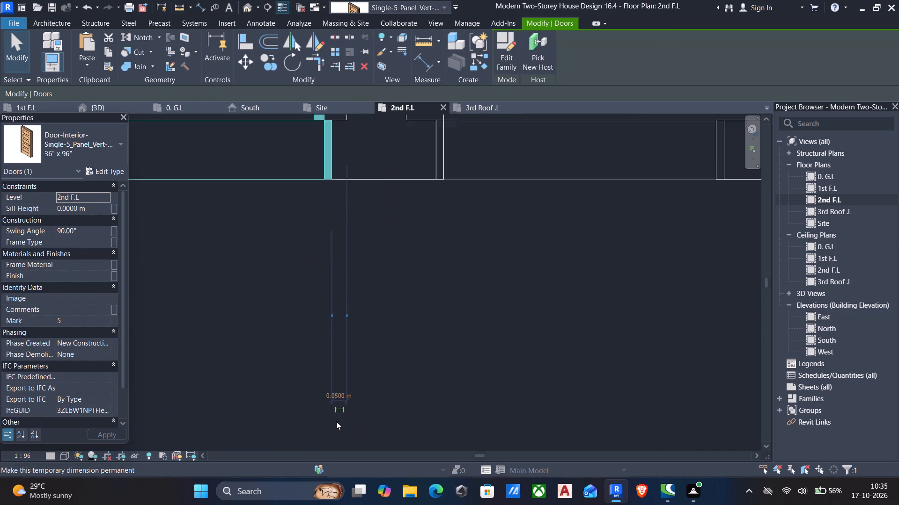
scroll(336, 421, up, 1)
scroll(391, 311, down, 8)
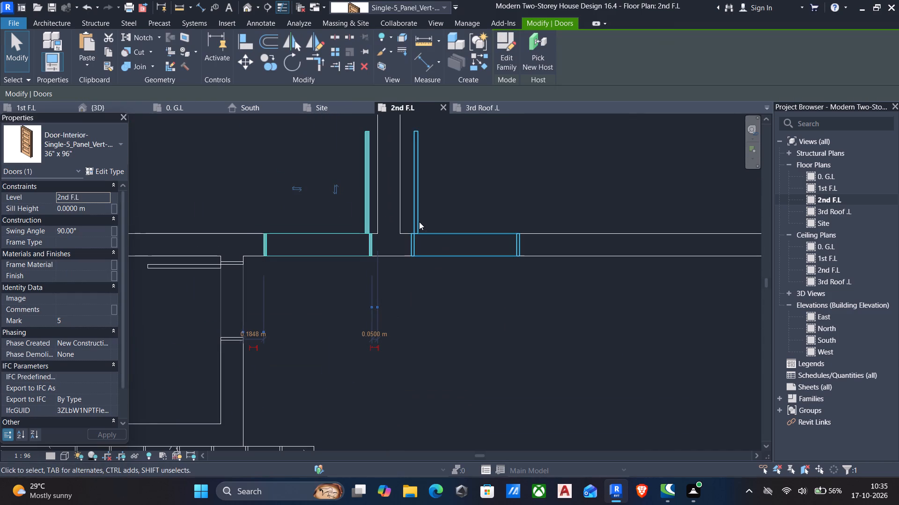
click(419, 222)
click(410, 306)
text(0.05)
key(Return)
scroll(427, 327, down, 6)
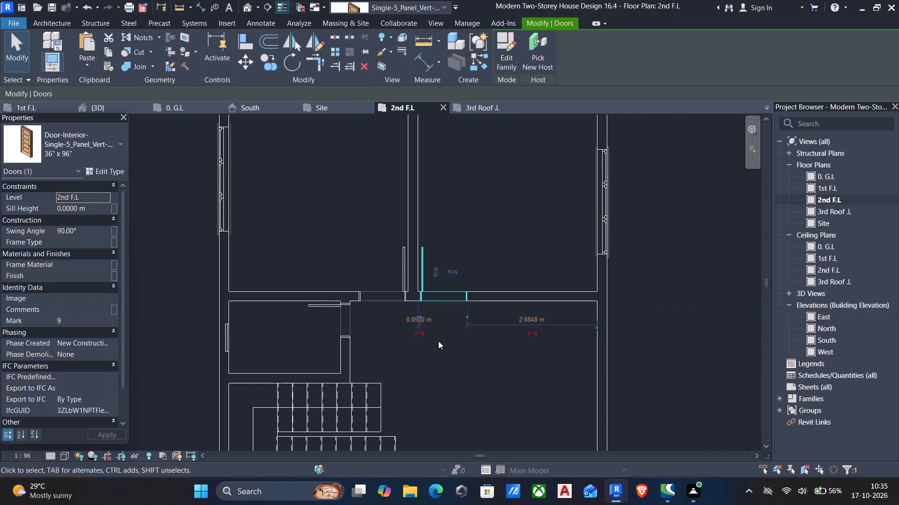
middle_drag(380, 323, 389, 303)
scroll(389, 302, down, 4)
key(Escape)
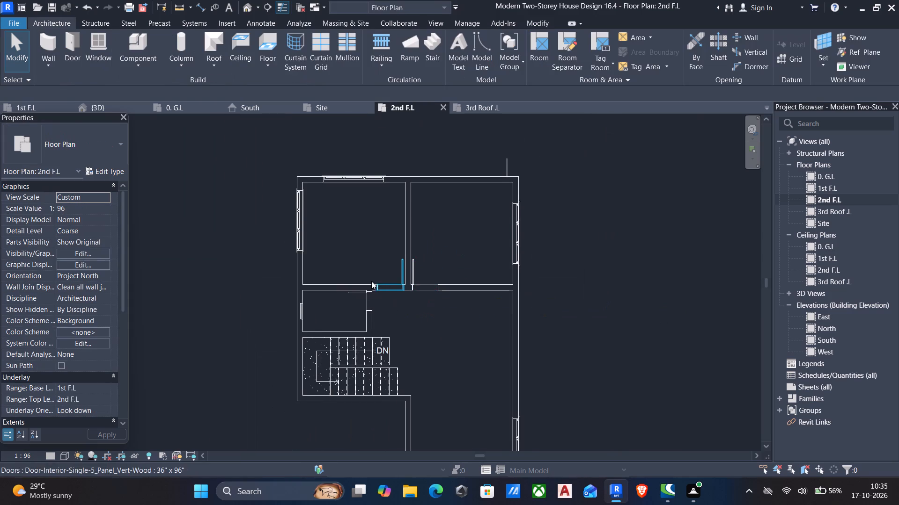
Trim/extend the south exterior wall and the west exterior wall to meet at a corner, enclosing the south-west area.
middle_drag(367, 284, 366, 279)
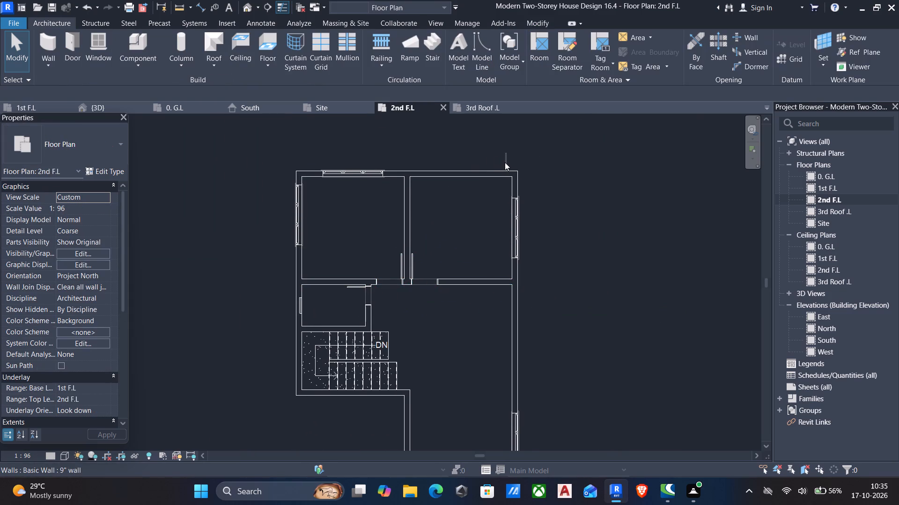
middle_drag(457, 239, 484, 189)
scroll(479, 188, down, 1)
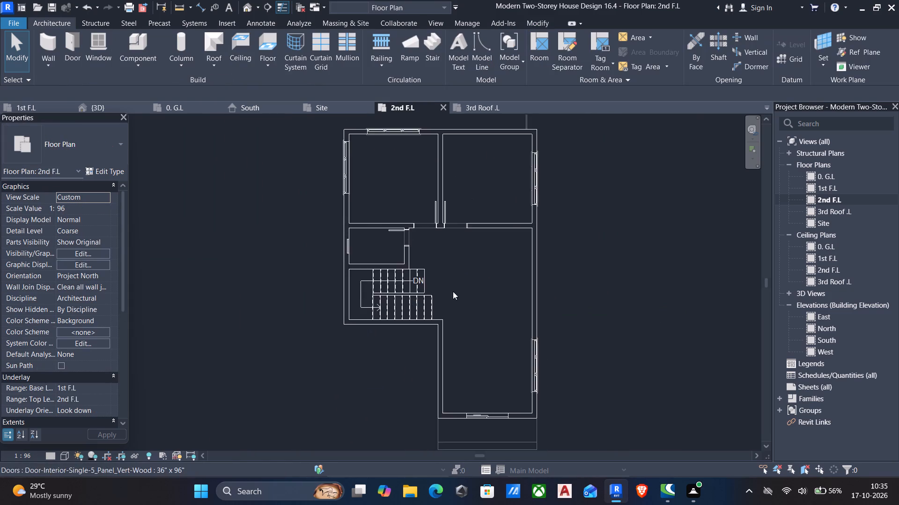
middle_drag(453, 291, 500, 199)
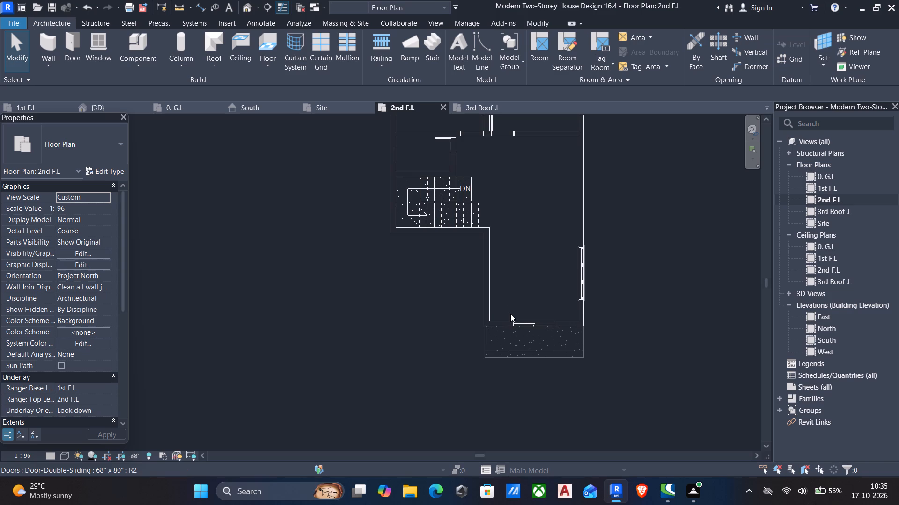
text(tr)
click(501, 323)
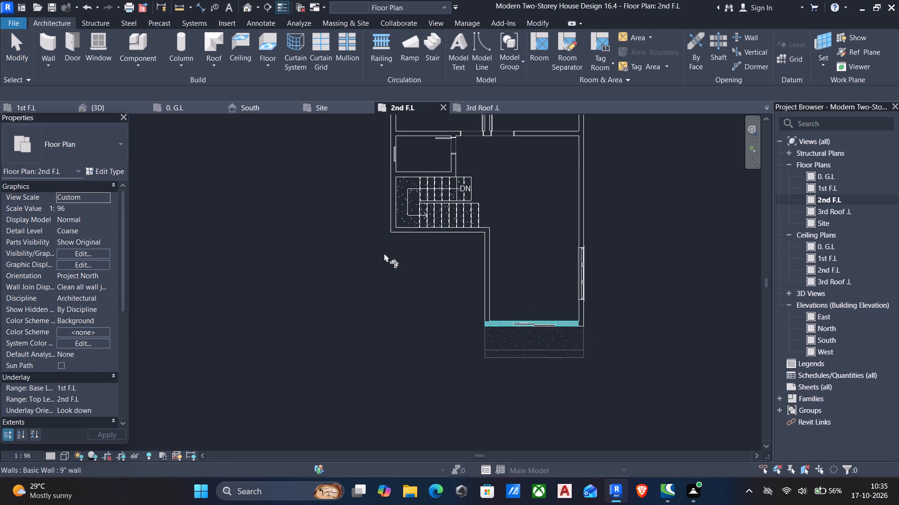
click(391, 217)
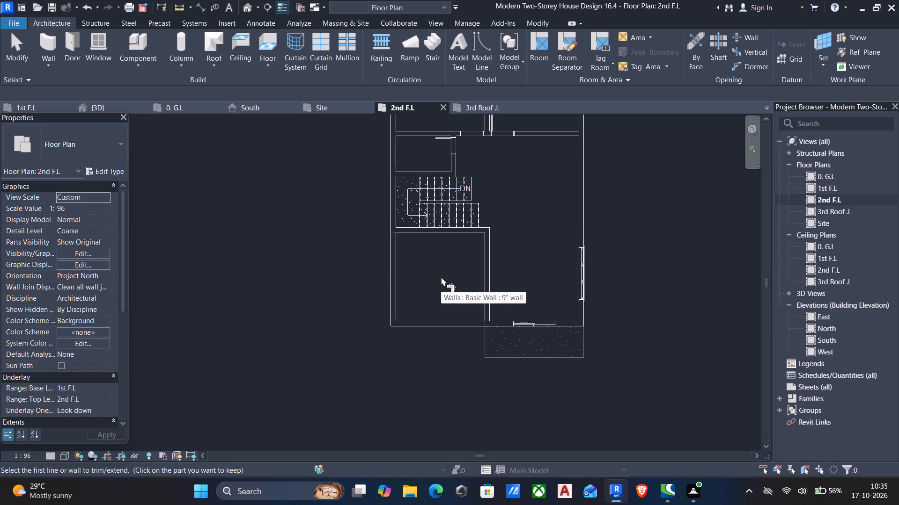
key(Escape)
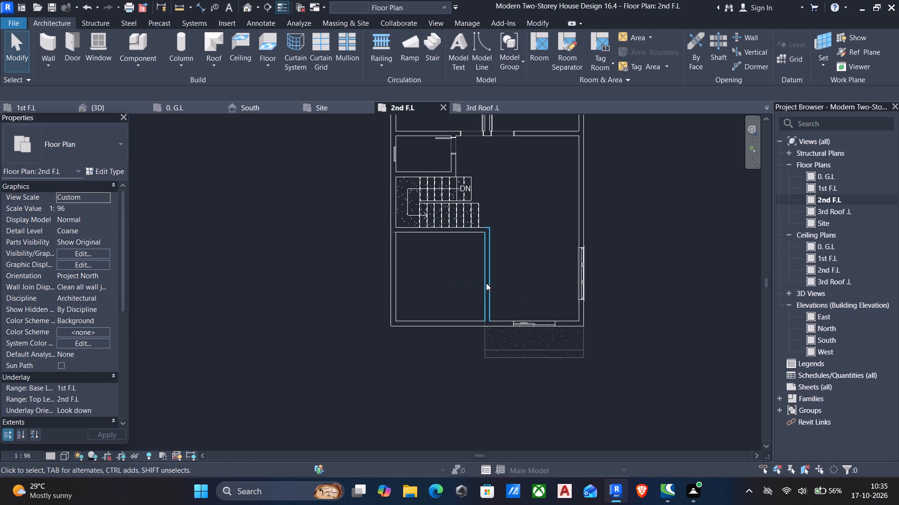
Delete the 9" wall running north-south between the new south-west area and the south-east room.
click(488, 283)
key(Delete)
Extend the 9" wall south of the stair eastward to the east exterior wall.
click(480, 225)
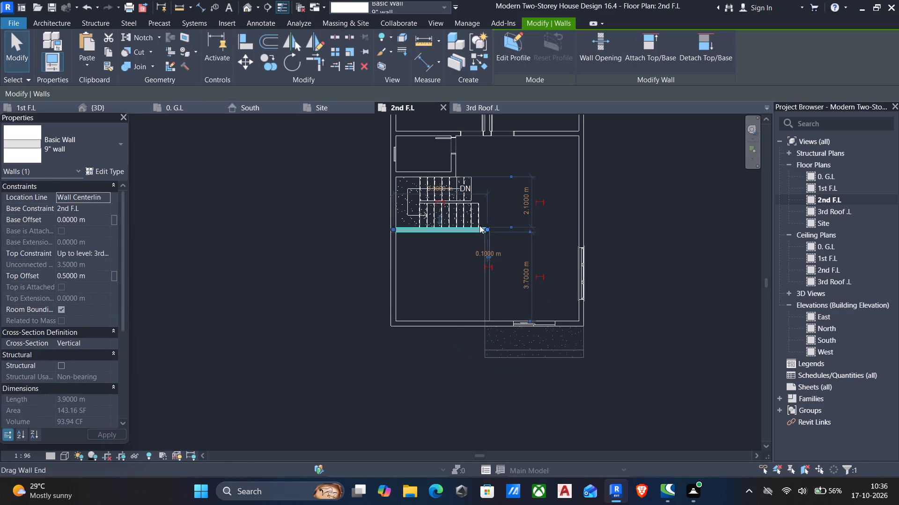
drag(487, 232, 572, 236)
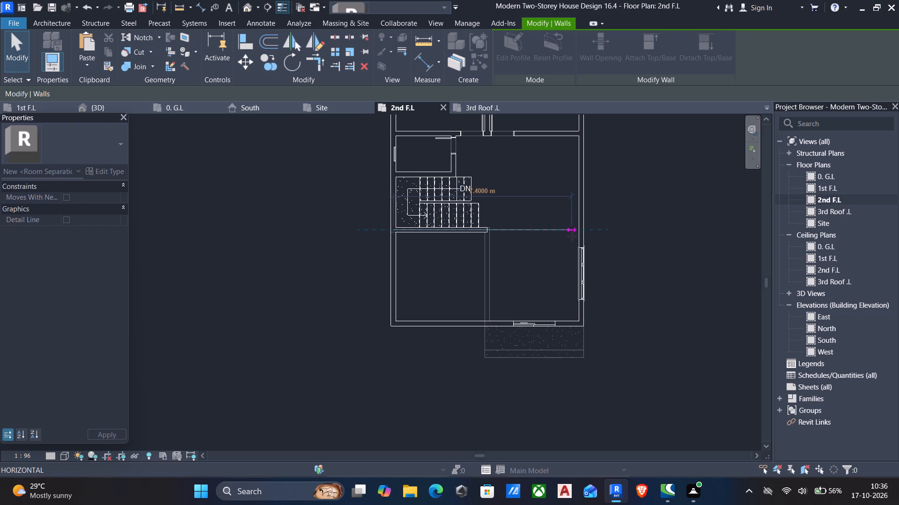
drag(572, 236, 575, 237)
key(Escape)
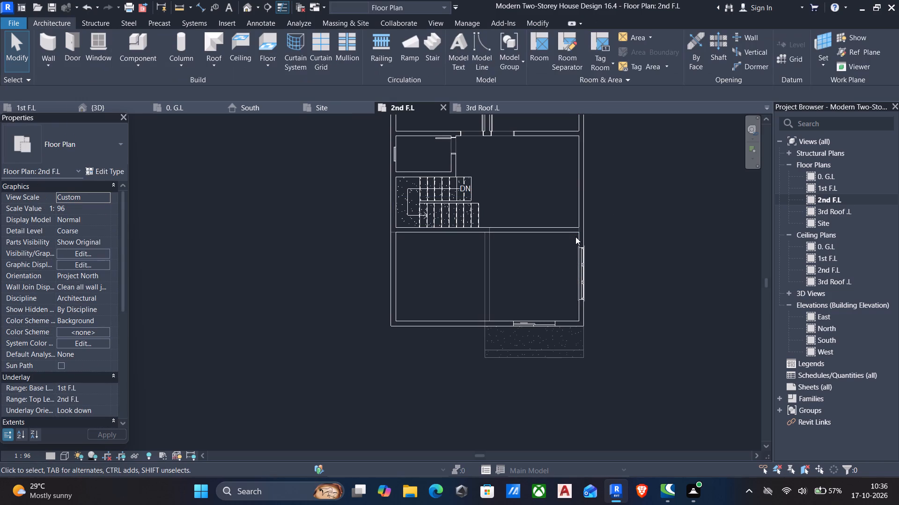
Examine the revised 2nd F.L layout, including the stair, the north rooms, their windows and the enlarged south room.
middle_drag(542, 281, 507, 353)
scroll(507, 353, down, 2)
middle_drag(481, 257, 501, 323)
middle_drag(470, 351, 482, 310)
scroll(467, 334, up, 2)
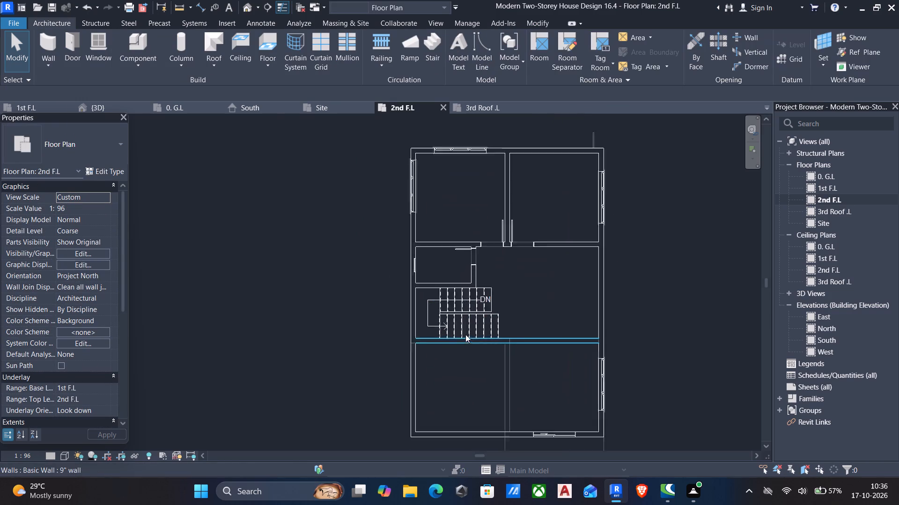
scroll(465, 334, up, 2)
scroll(477, 251, up, 6)
scroll(478, 252, down, 7)
middle_drag(483, 315, 488, 276)
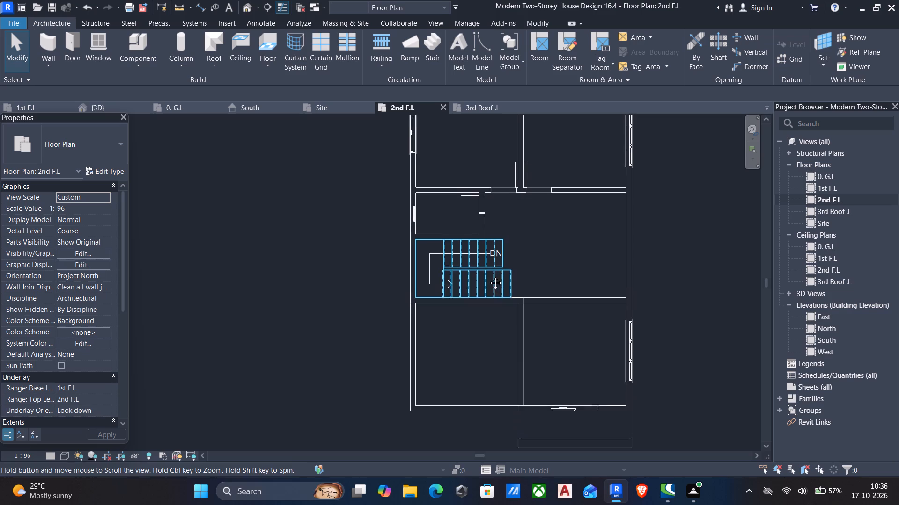
middle_drag(488, 276, 488, 267)
scroll(488, 267, down, 3)
middle_drag(498, 333, 490, 378)
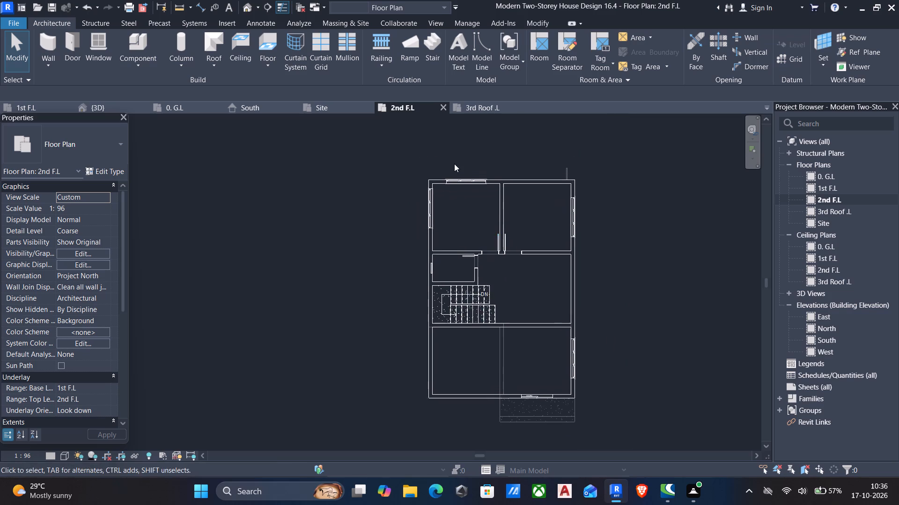
scroll(454, 161, up, 5)
scroll(499, 174, up, 11)
scroll(498, 192, down, 8)
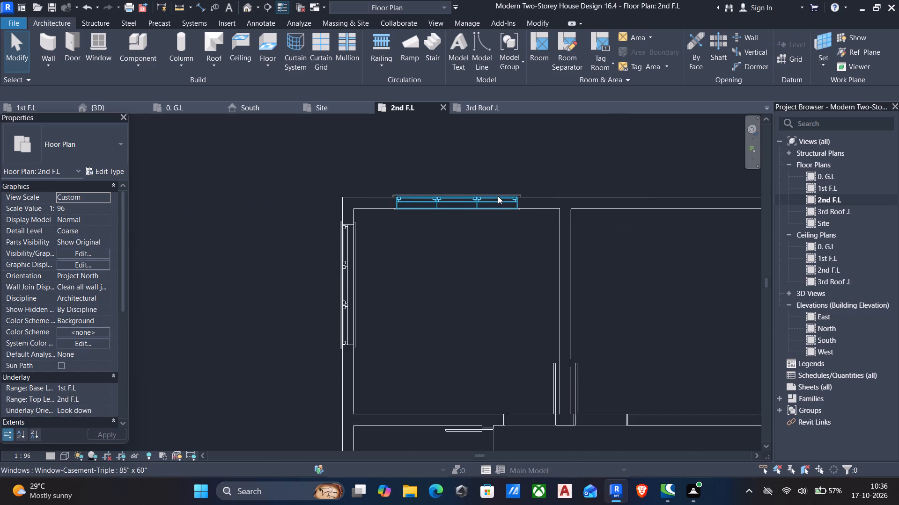
scroll(498, 198, down, 7)
middle_drag(516, 275, 514, 256)
scroll(514, 255, down, 2)
middle_drag(516, 308, 511, 267)
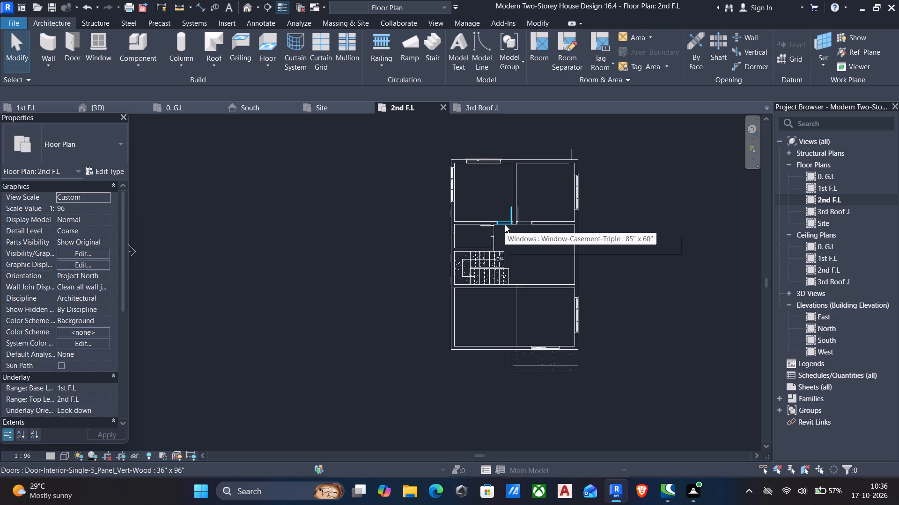
middle_drag(506, 239, 524, 371)
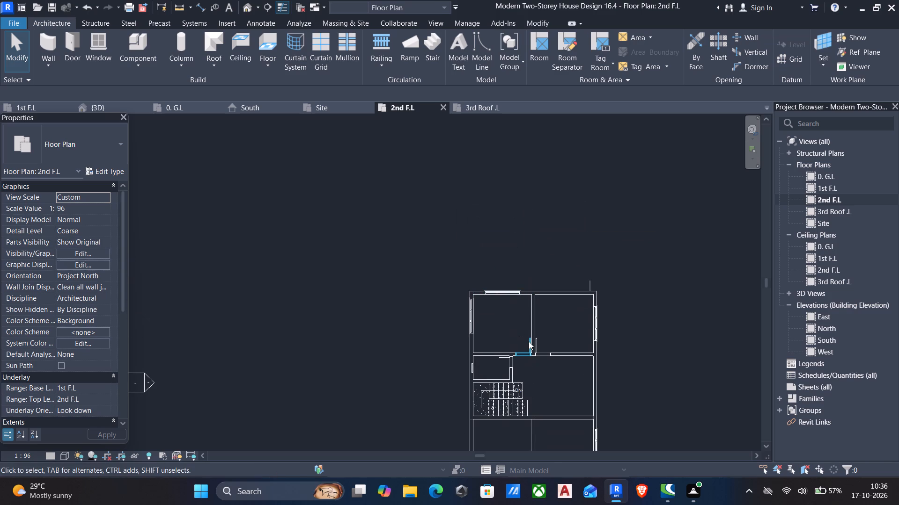
Place a similar 36" x 96" door in the wall south of the stair, about 4.03 m from the west wall, opening into the south room.
click(529, 342)
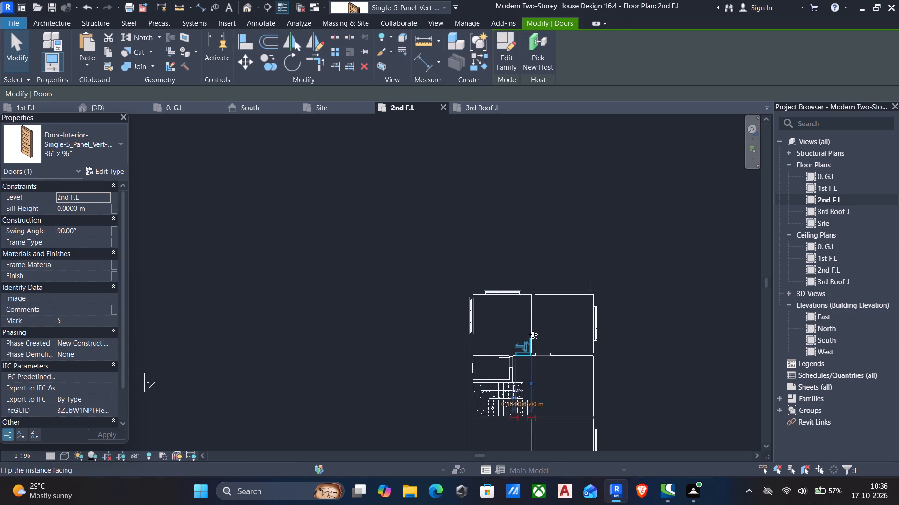
text(cs)
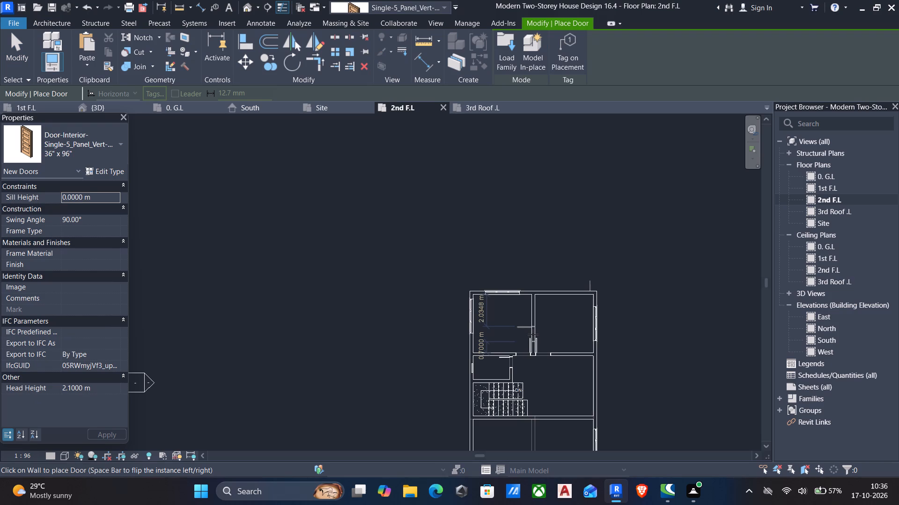
middle_drag(534, 393, 531, 325)
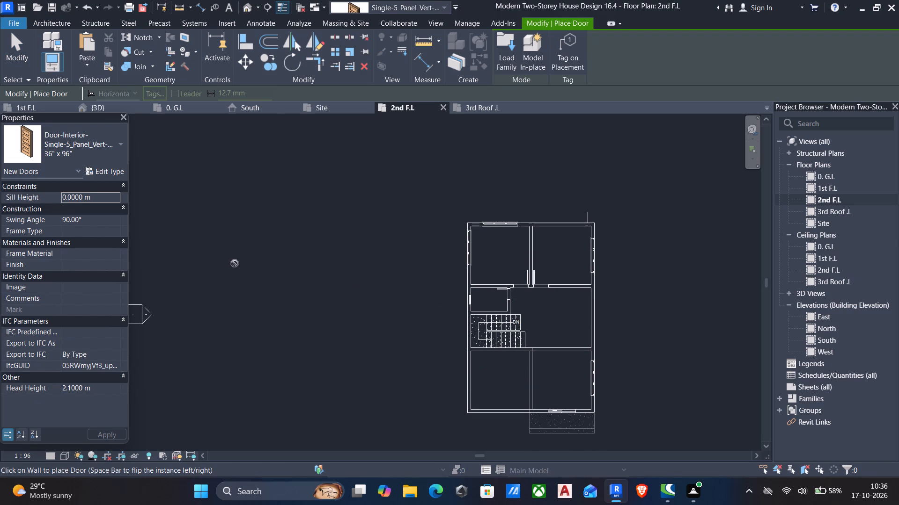
click(96, 150)
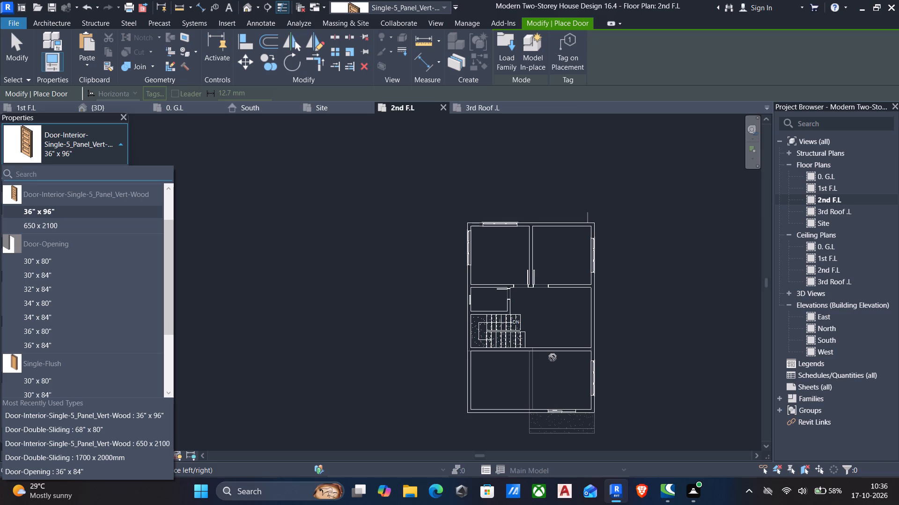
scroll(520, 355, up, 4)
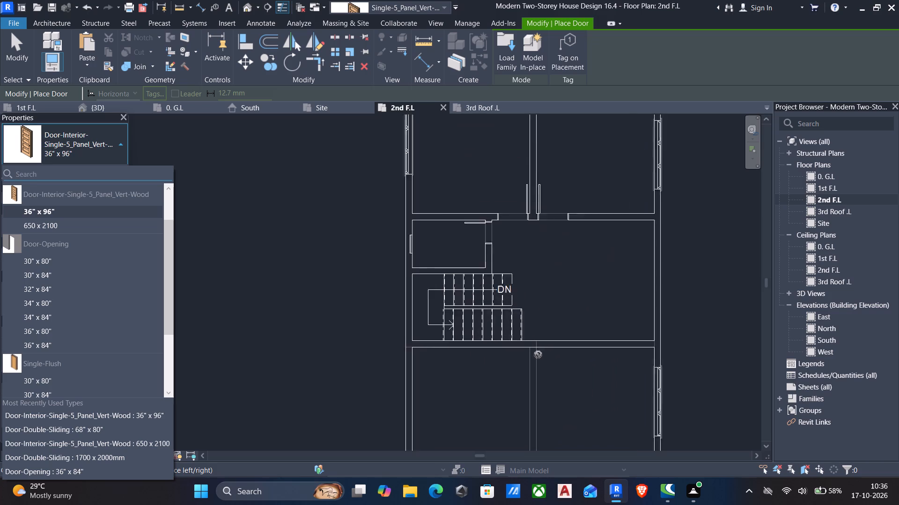
scroll(538, 354, up, 2)
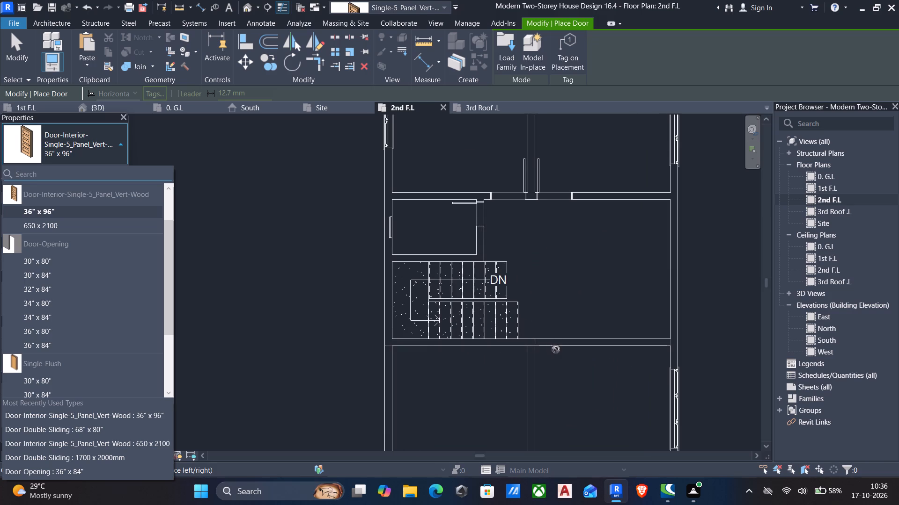
click(78, 208)
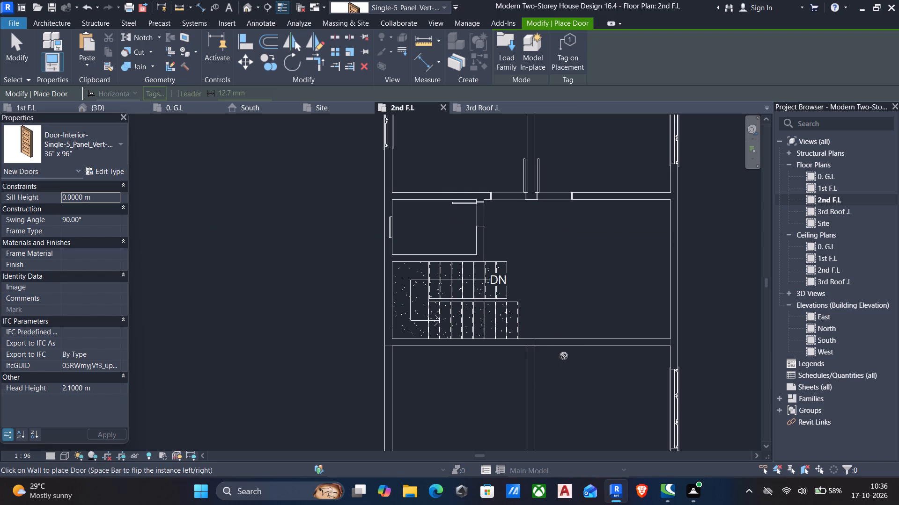
click(558, 348)
key(Escape)
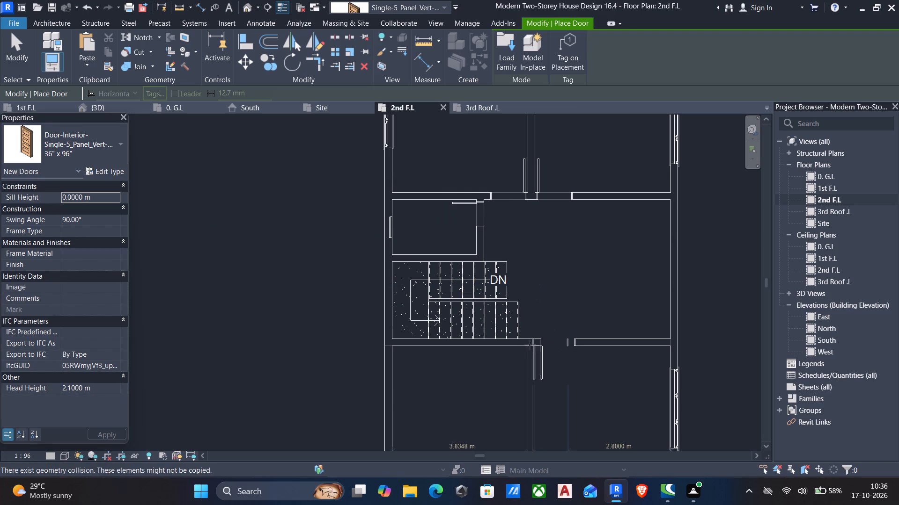
key(Escape)
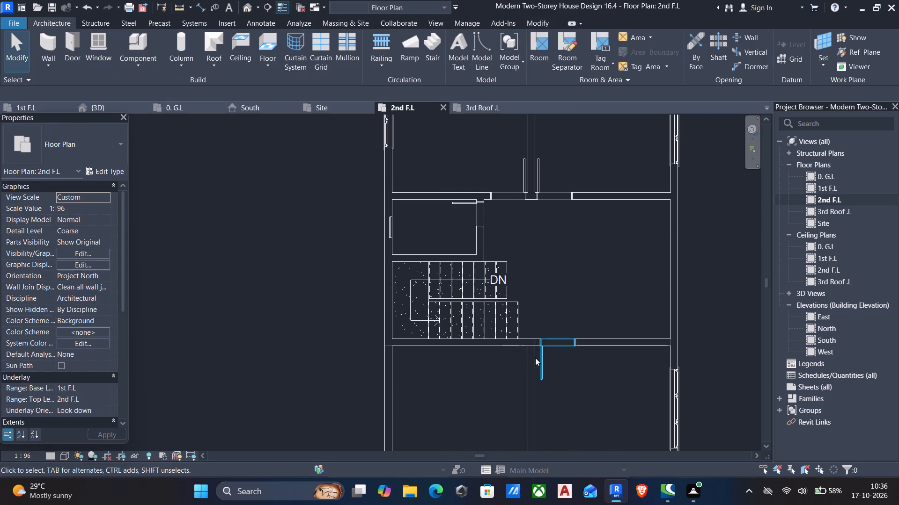
Check the new door's position relative to the stair and the side walls.
scroll(538, 358, up, 8)
click(540, 338)
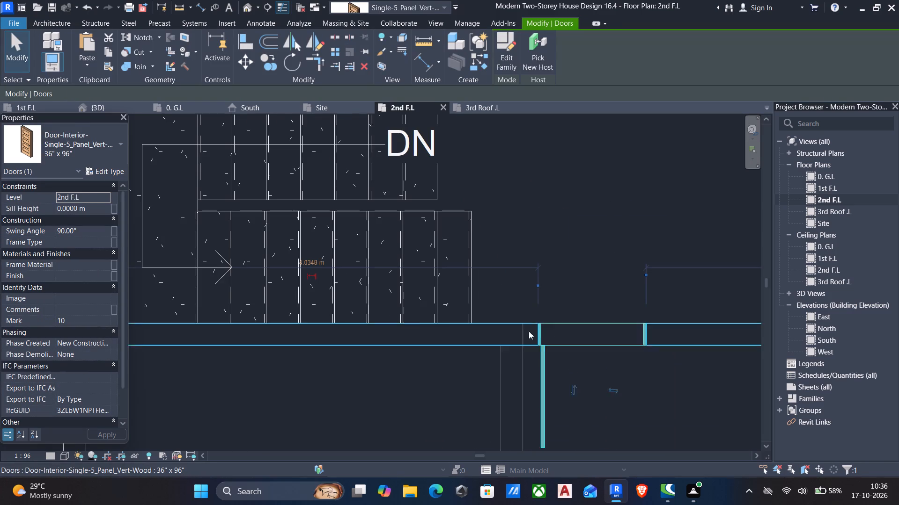
scroll(529, 333, down, 7)
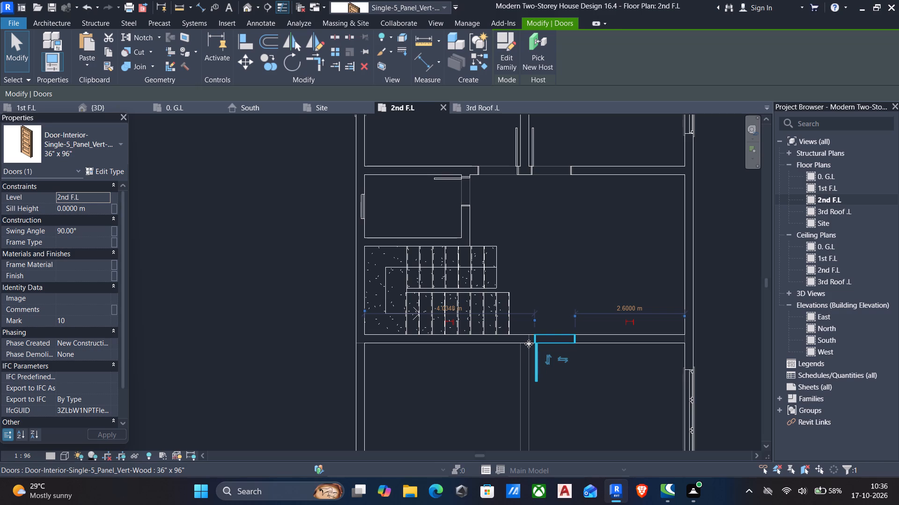
key(Escape)
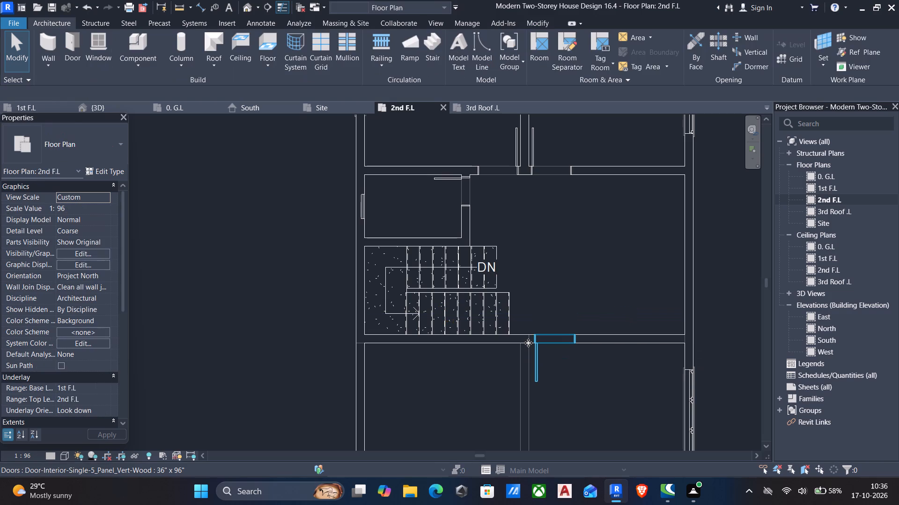
key(Escape)
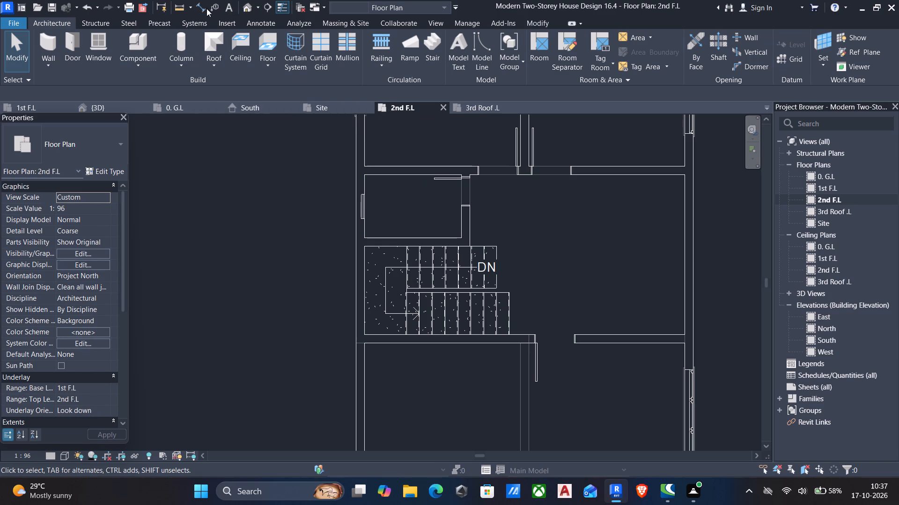
In the 3D view, set the sill height of the lower-storey 24" x 24" louver window to 1.7 m.
click(246, 9)
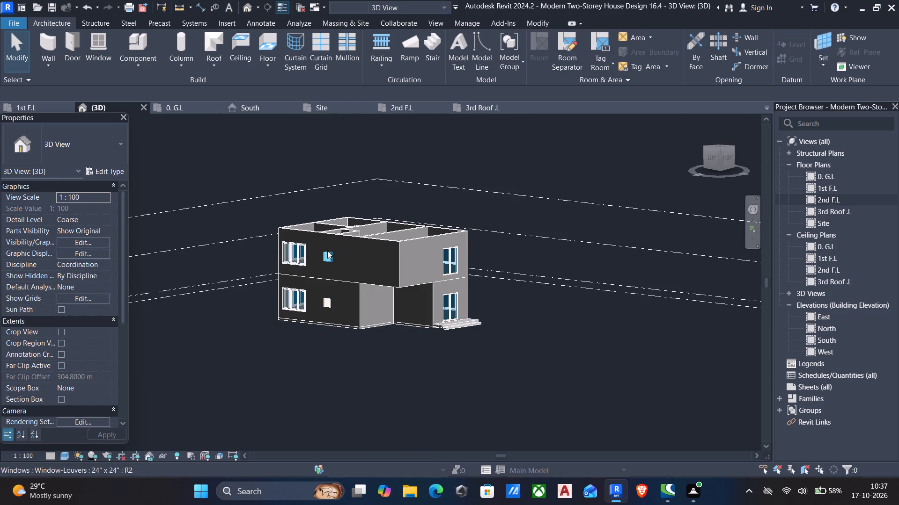
scroll(312, 304, up, 3)
click(337, 296)
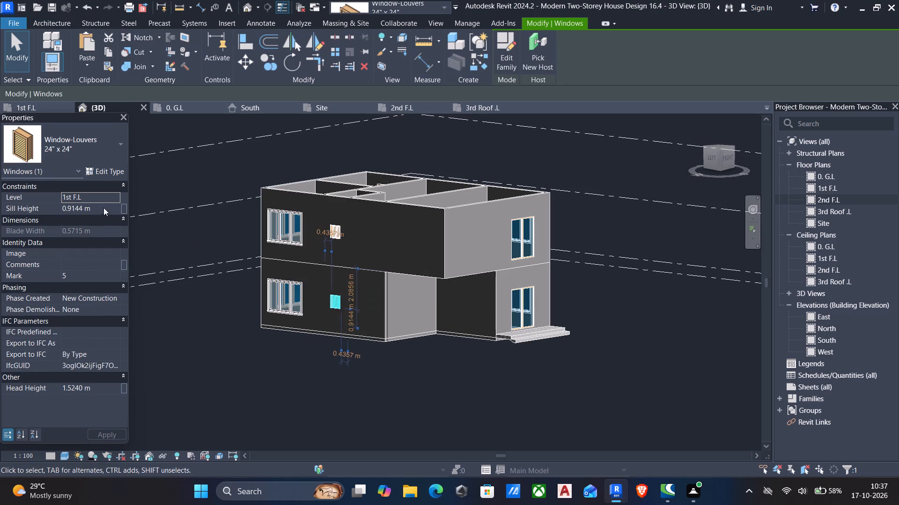
click(103, 206)
key(1)
text(.7)
key(Return)
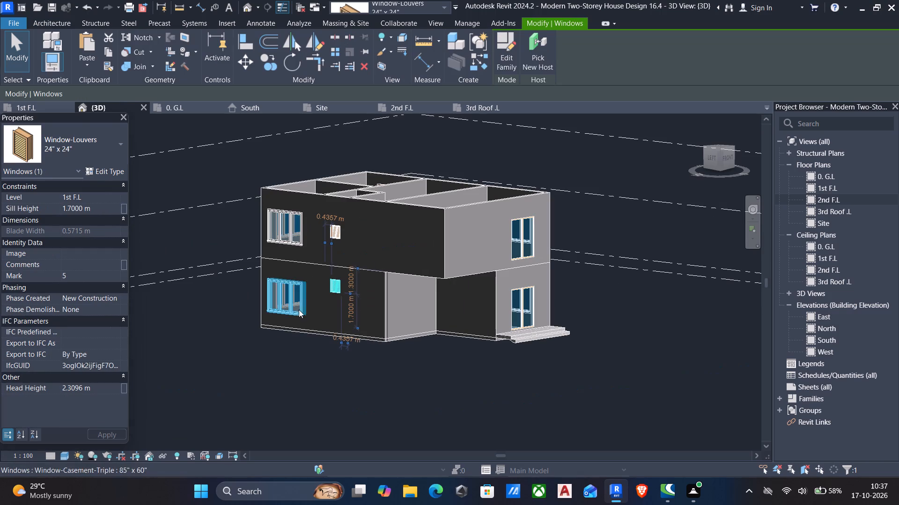
Set the sill height of the lower-storey 24" x 24" louver window to 1.9 m.
scroll(348, 242, up, 5)
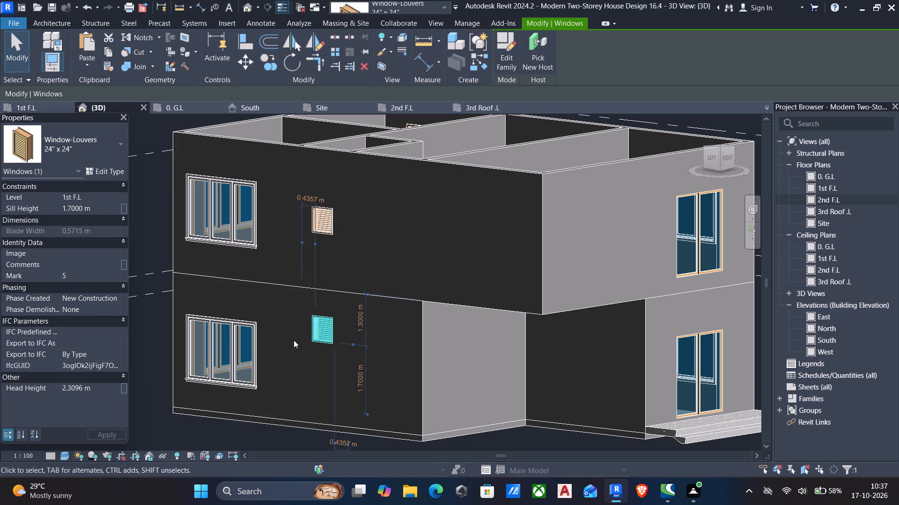
click(227, 323)
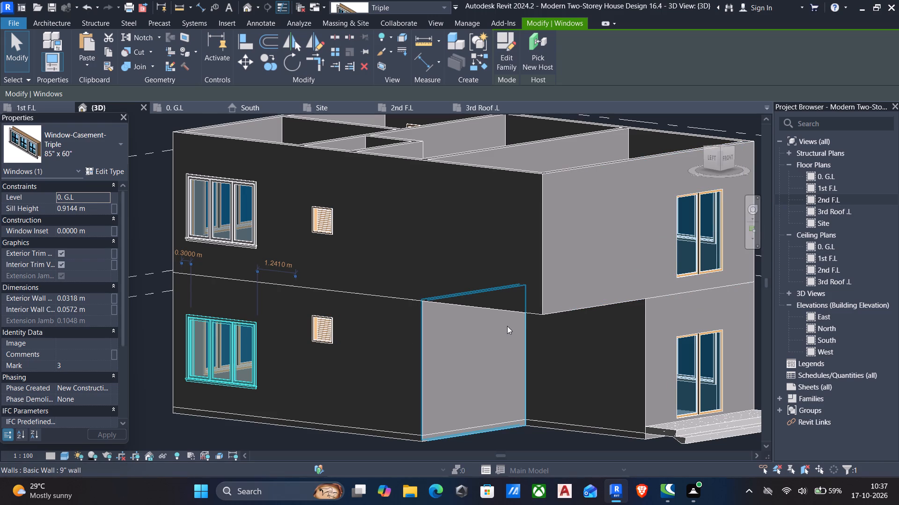
shift+middle_drag(507, 327, 584, 317)
scroll(214, 332, up, 1)
middle_drag(214, 332, 329, 320)
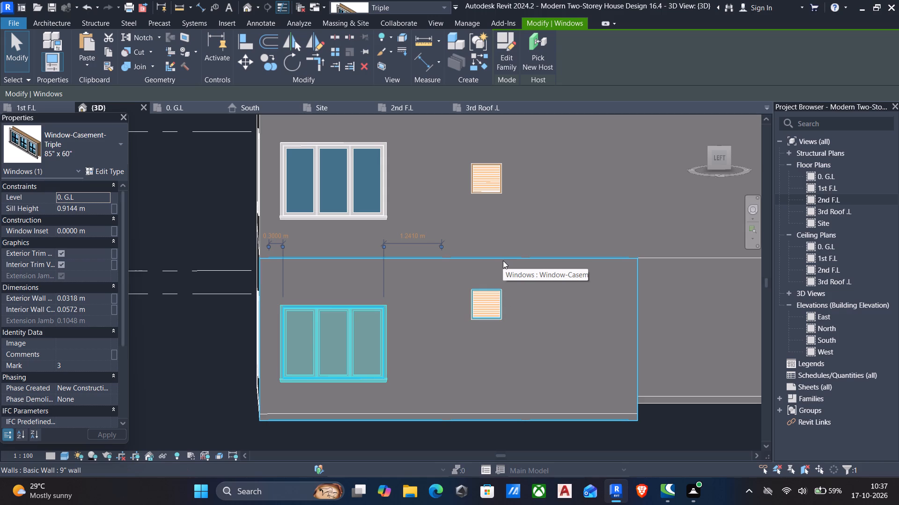
click(478, 294)
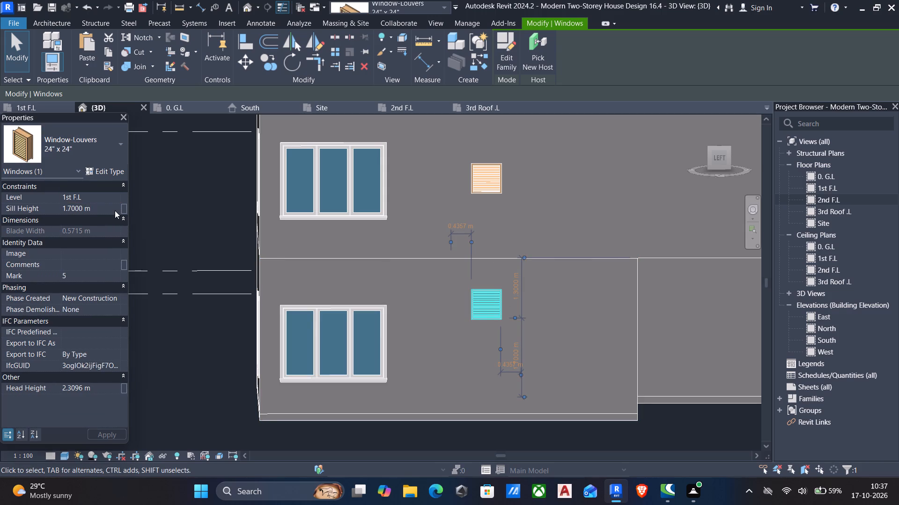
click(115, 210)
text(1.9)
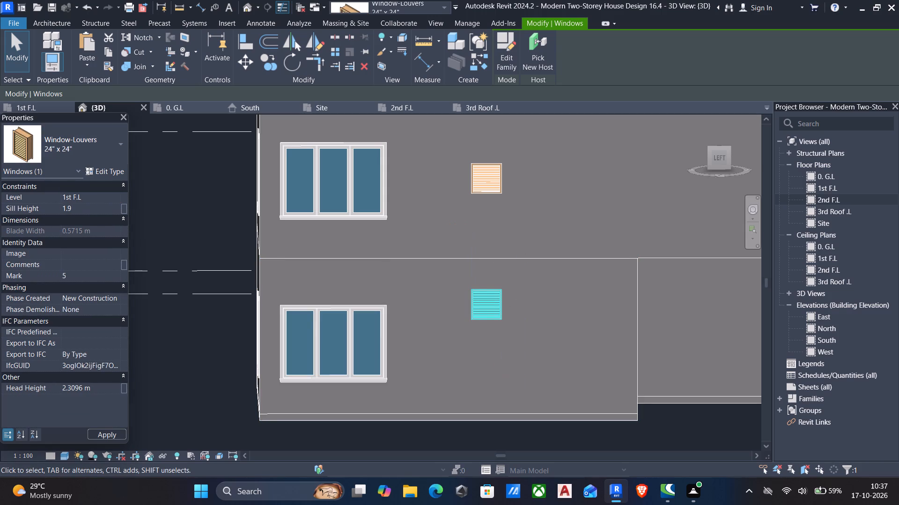
key(Escape)
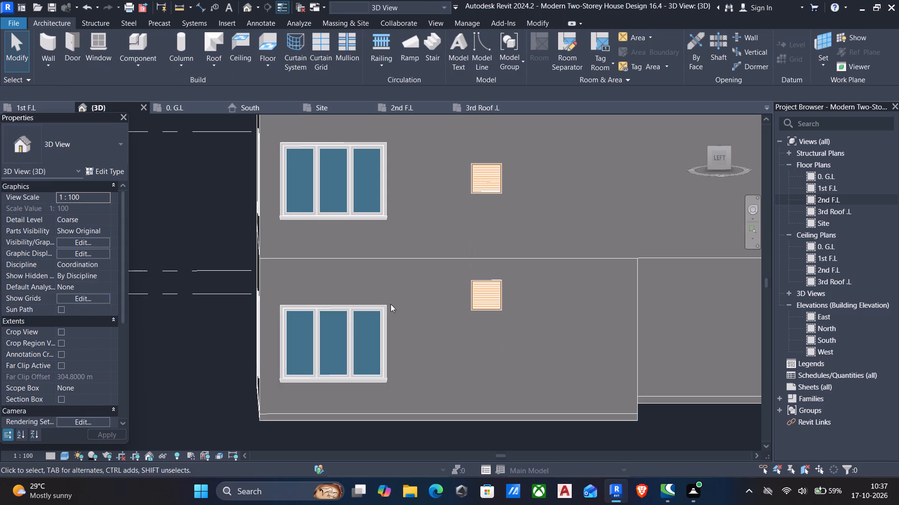
Nudge the lower-storey 85" x 60" triple casement window upward to a sill height of about 1.39 m.
click(339, 307)
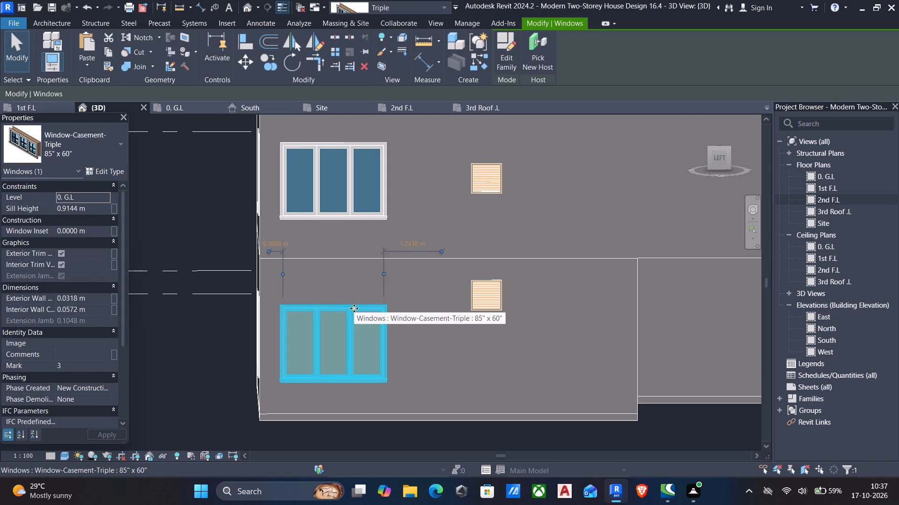
key(Up)
key(Up)
key(Up)
key(Up)
key(Up)
key(Up)
key(Up)
key(Up)
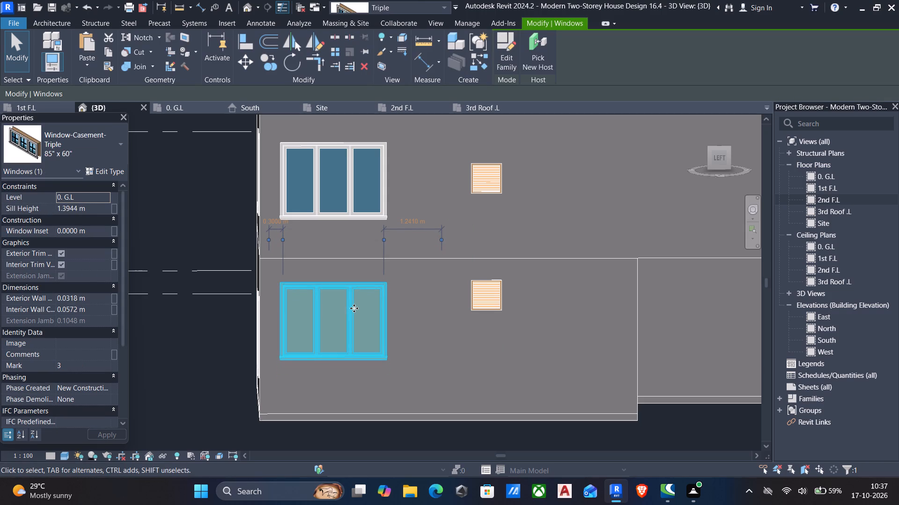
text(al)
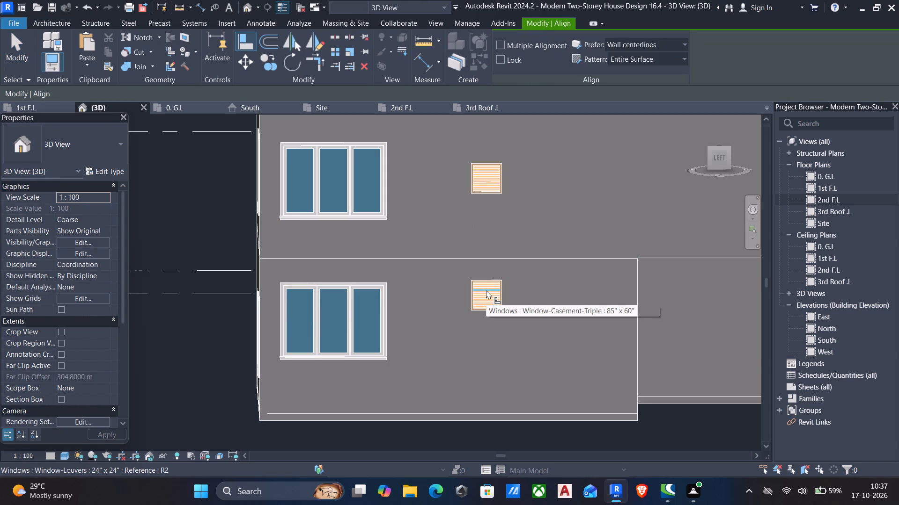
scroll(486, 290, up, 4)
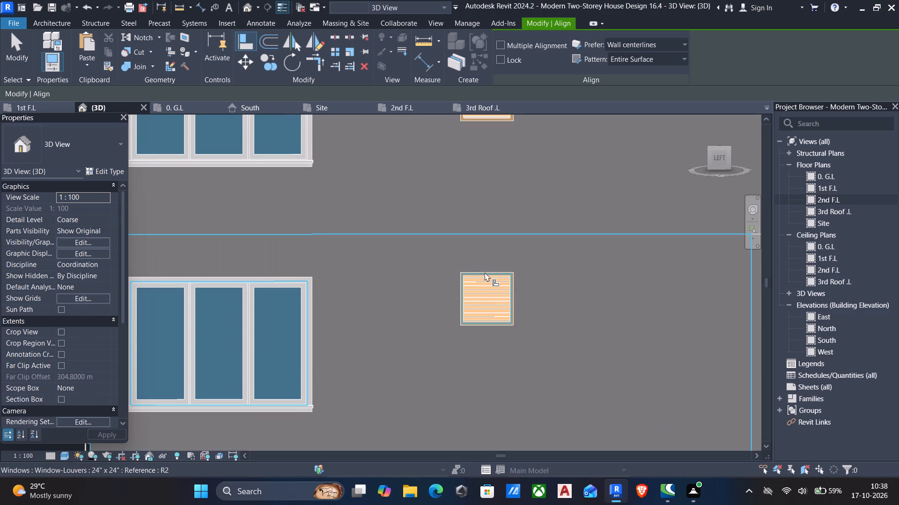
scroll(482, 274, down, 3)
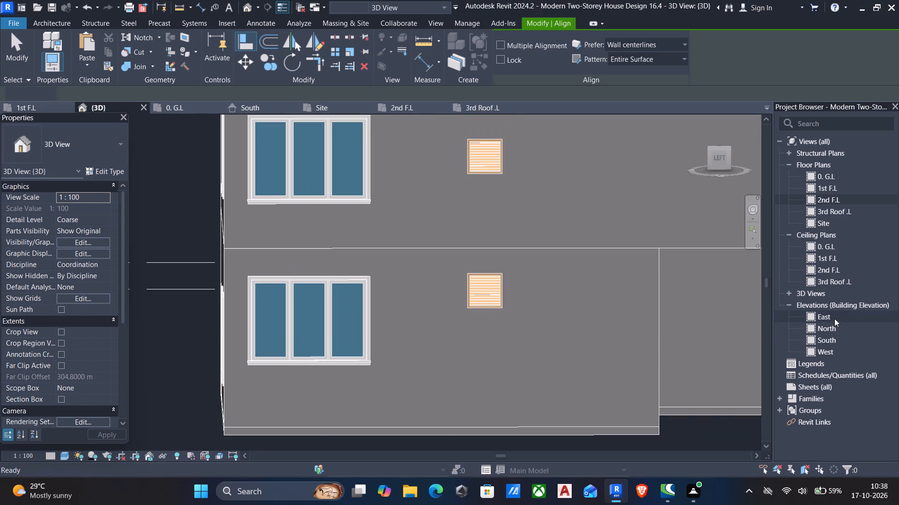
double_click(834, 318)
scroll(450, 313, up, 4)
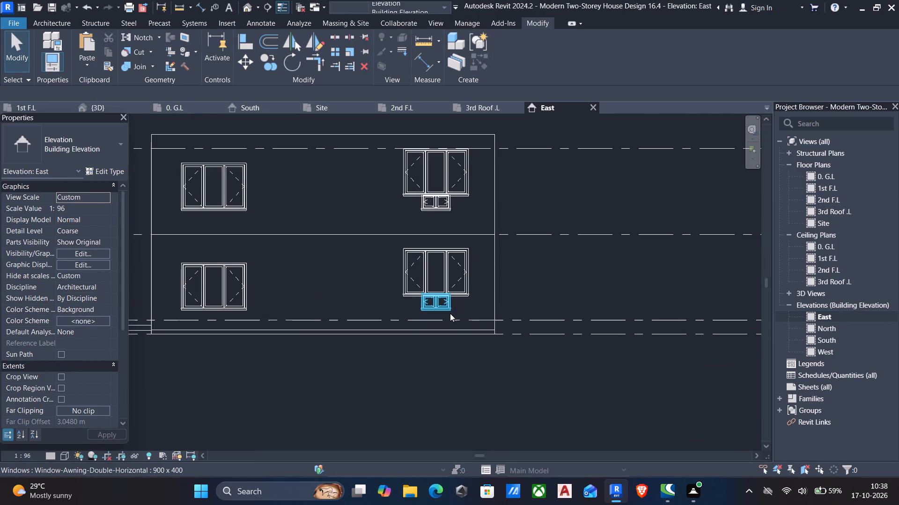
Open the West elevation with the casement and louver windows of both storeys in view.
double_click(845, 355)
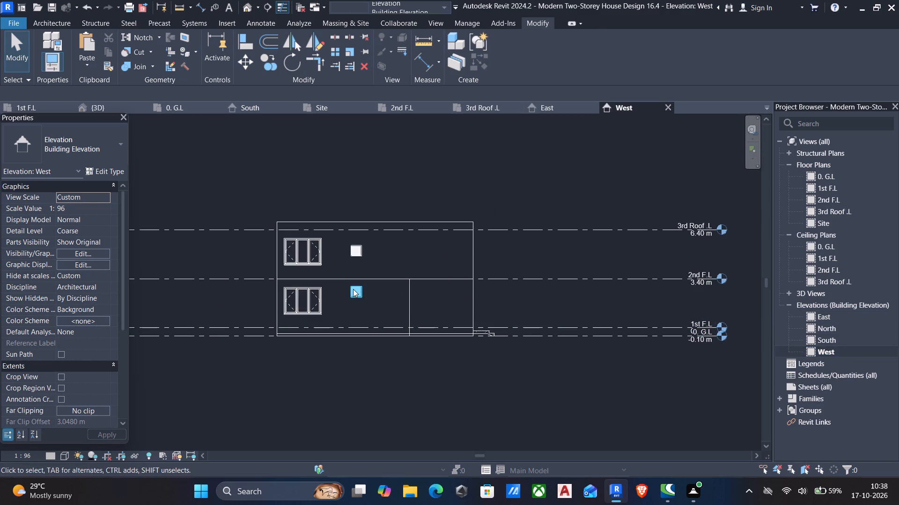
scroll(353, 289, up, 4)
middle_drag(301, 296, 465, 336)
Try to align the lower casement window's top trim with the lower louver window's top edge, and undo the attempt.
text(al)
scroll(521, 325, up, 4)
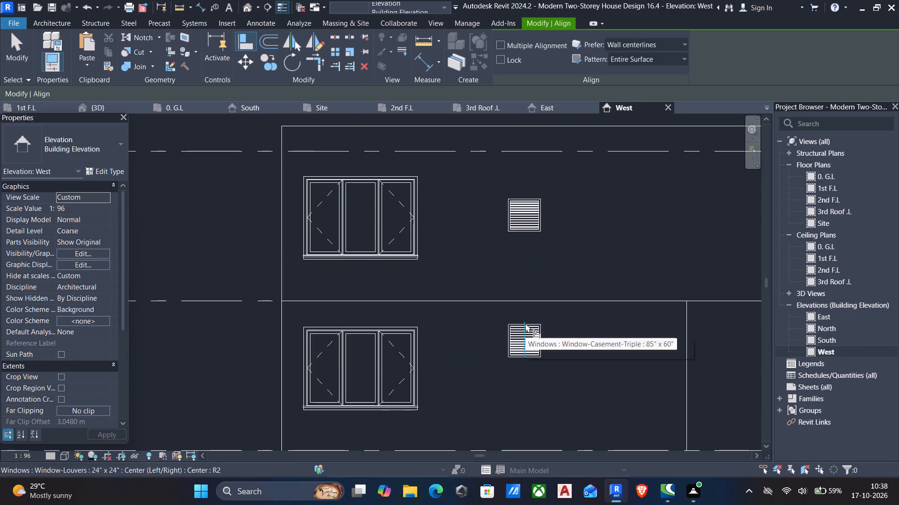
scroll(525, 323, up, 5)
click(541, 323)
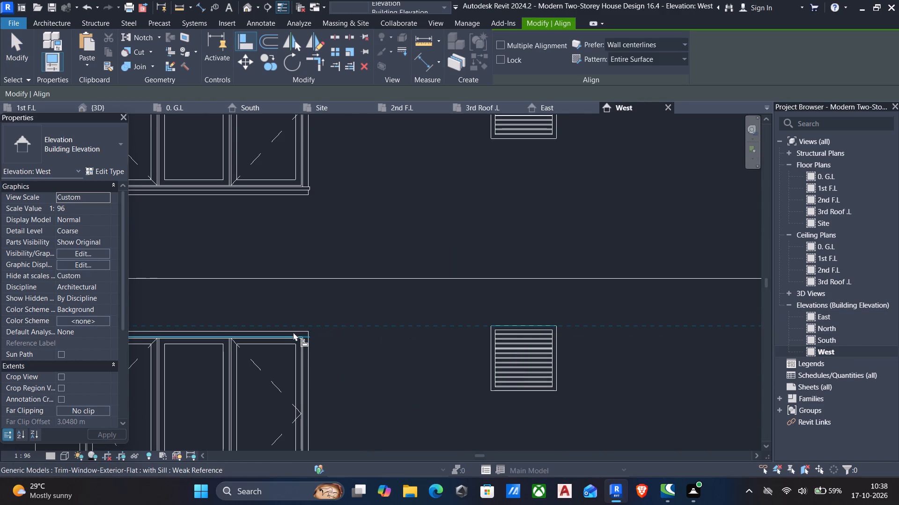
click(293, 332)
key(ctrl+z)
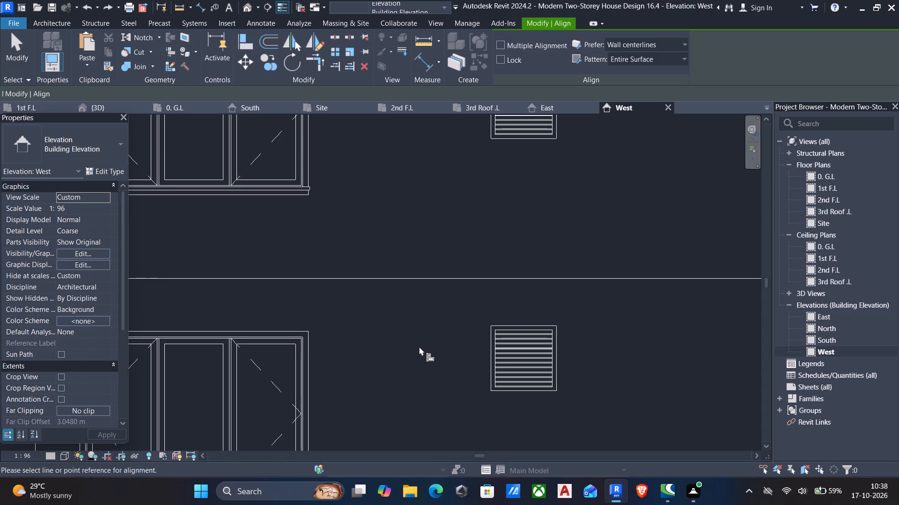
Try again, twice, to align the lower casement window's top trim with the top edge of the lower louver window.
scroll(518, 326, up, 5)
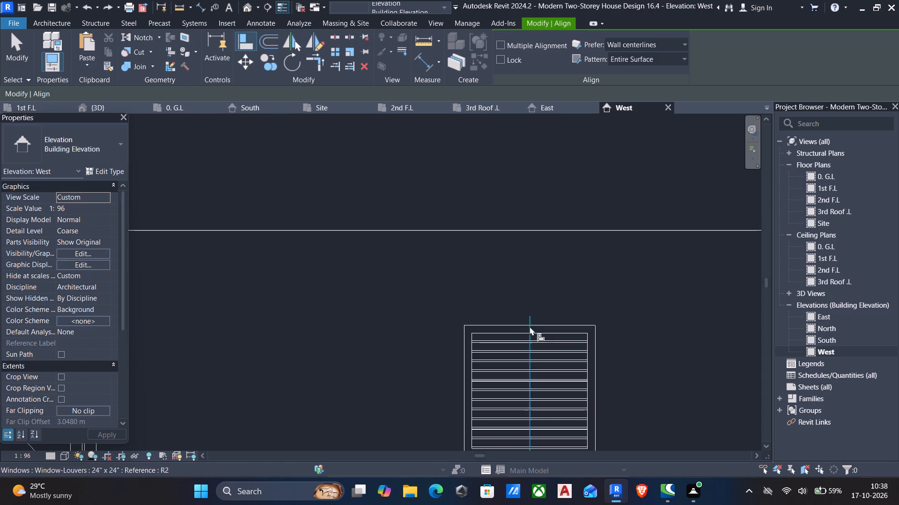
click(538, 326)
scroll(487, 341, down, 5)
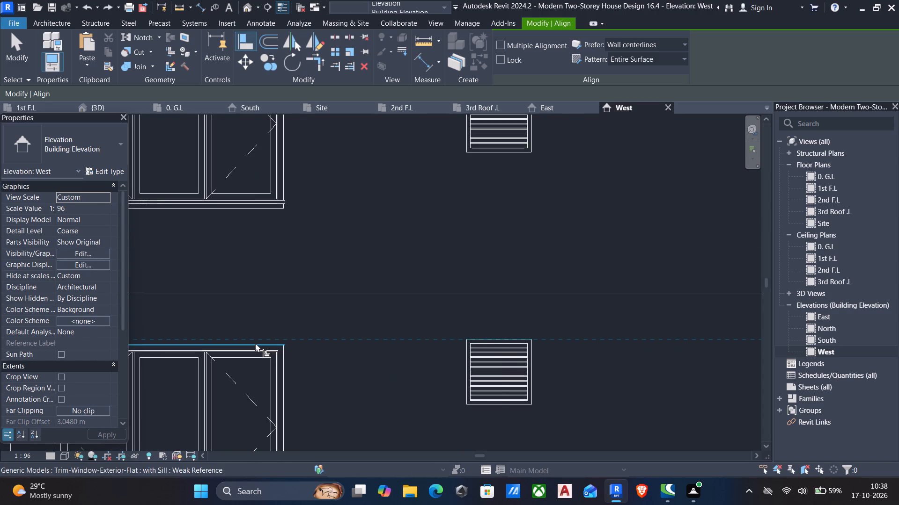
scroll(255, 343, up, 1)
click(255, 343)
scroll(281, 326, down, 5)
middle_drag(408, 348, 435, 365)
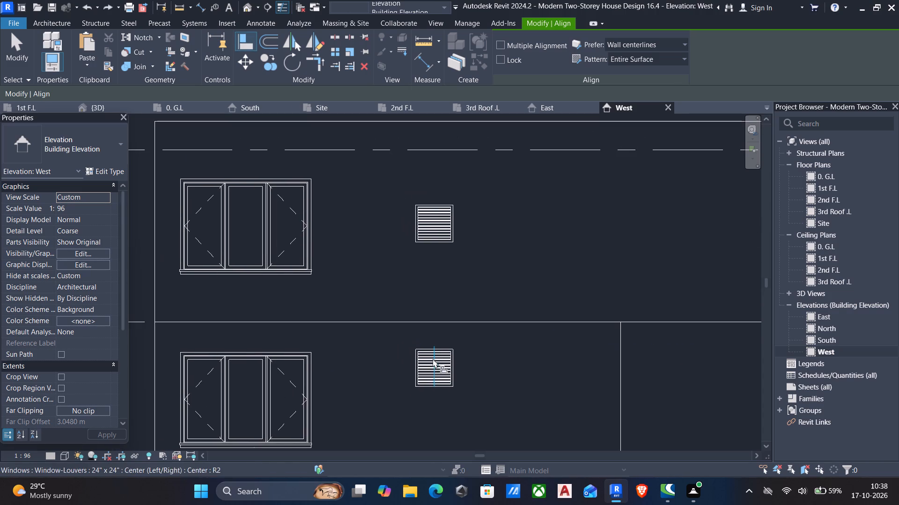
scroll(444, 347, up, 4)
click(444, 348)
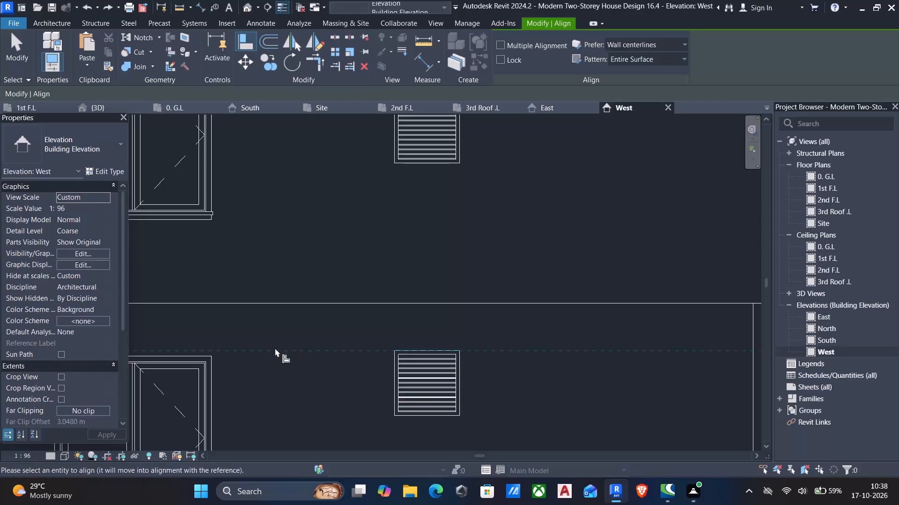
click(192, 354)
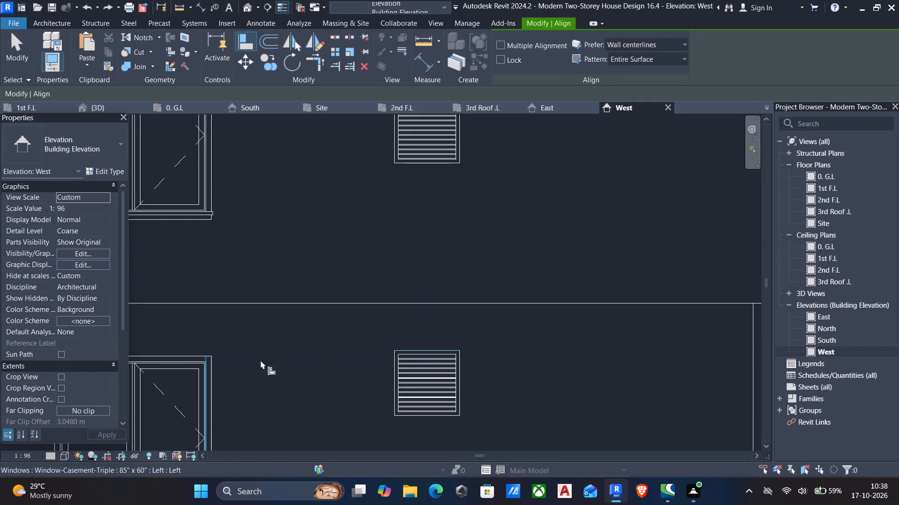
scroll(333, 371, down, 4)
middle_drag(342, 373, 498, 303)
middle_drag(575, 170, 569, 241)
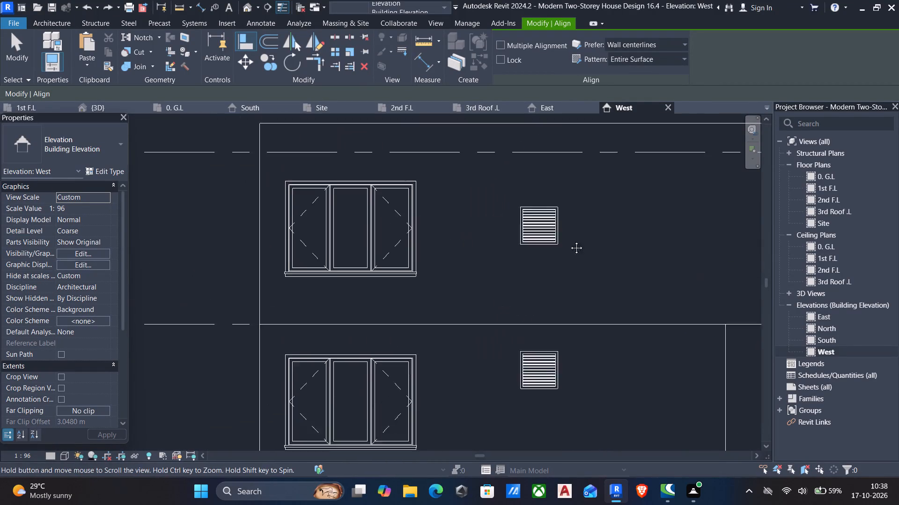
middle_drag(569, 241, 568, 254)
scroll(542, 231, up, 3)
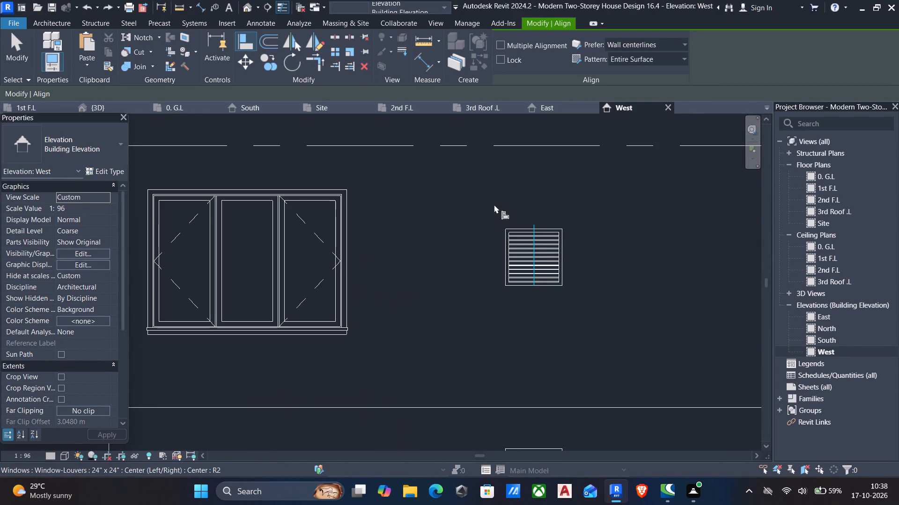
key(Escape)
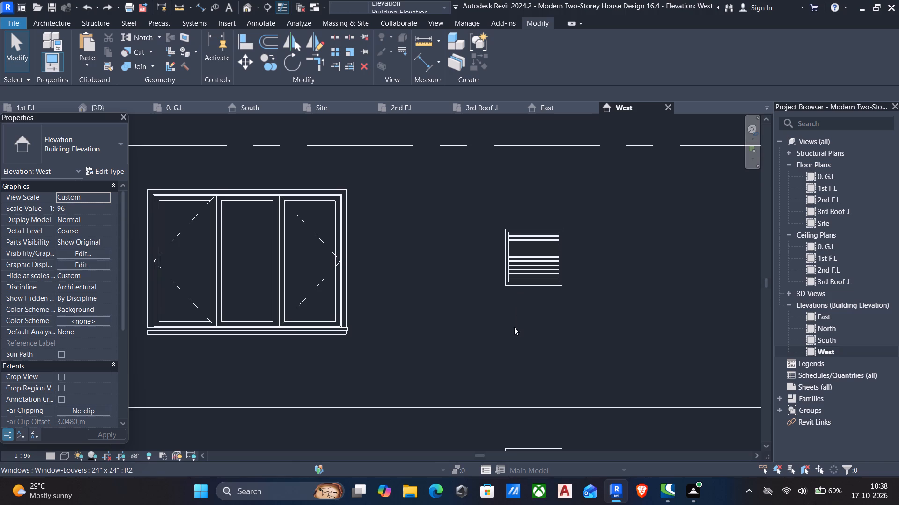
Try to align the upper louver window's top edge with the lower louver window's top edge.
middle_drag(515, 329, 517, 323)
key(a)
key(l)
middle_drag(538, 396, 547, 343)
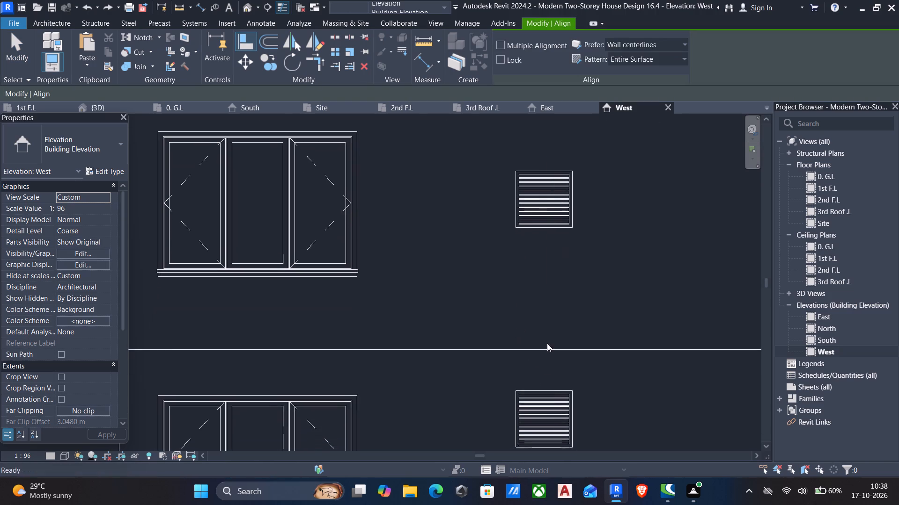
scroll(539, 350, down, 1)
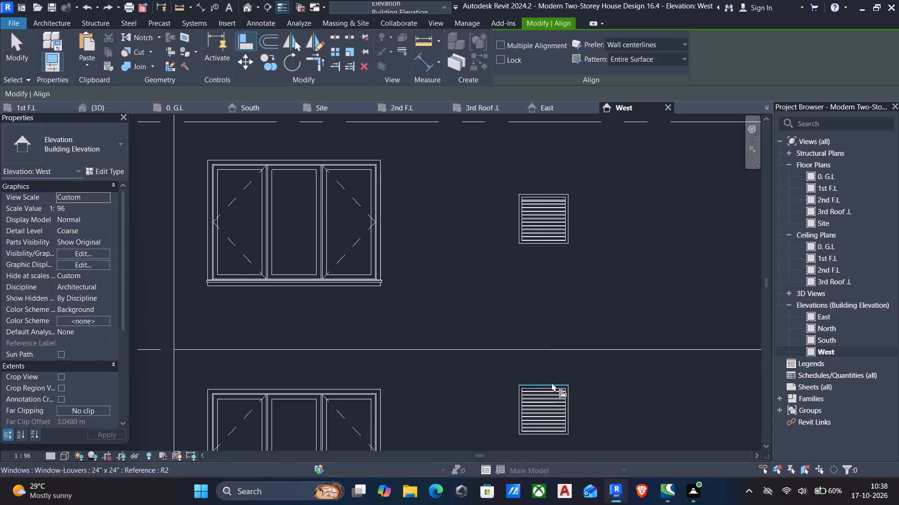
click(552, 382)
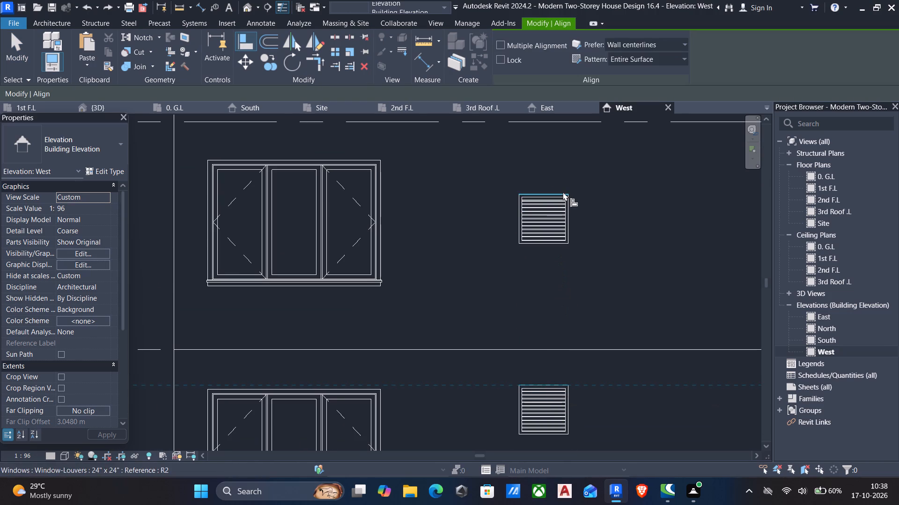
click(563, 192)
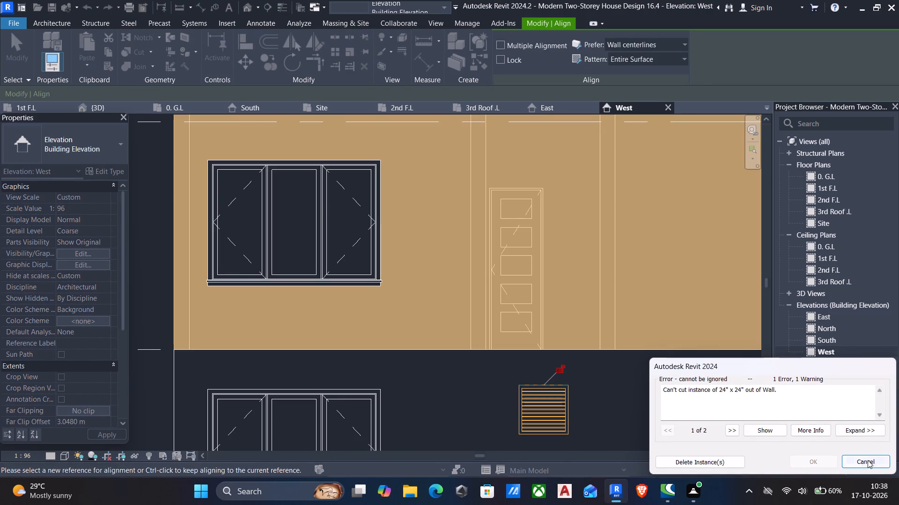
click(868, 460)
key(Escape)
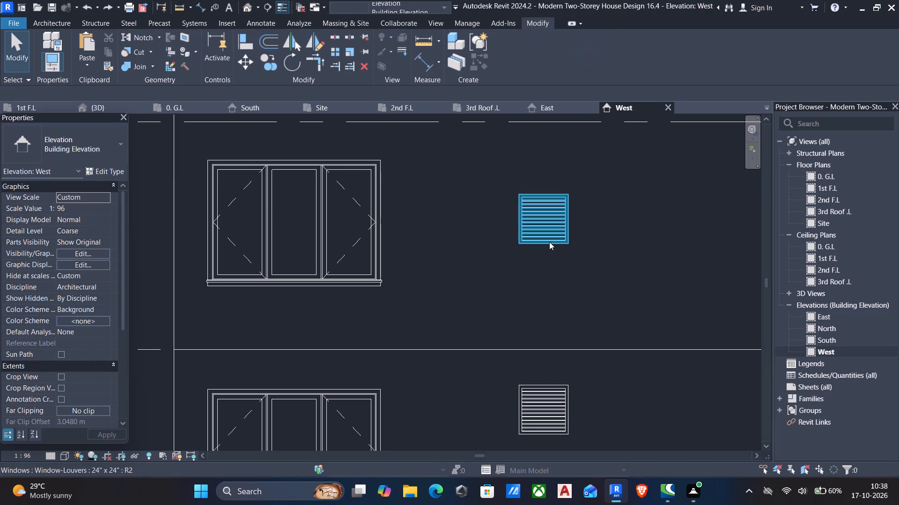
Set the sill height of the upper-storey 24" x 24" louver window to 1.9 m.
click(549, 242)
click(106, 212)
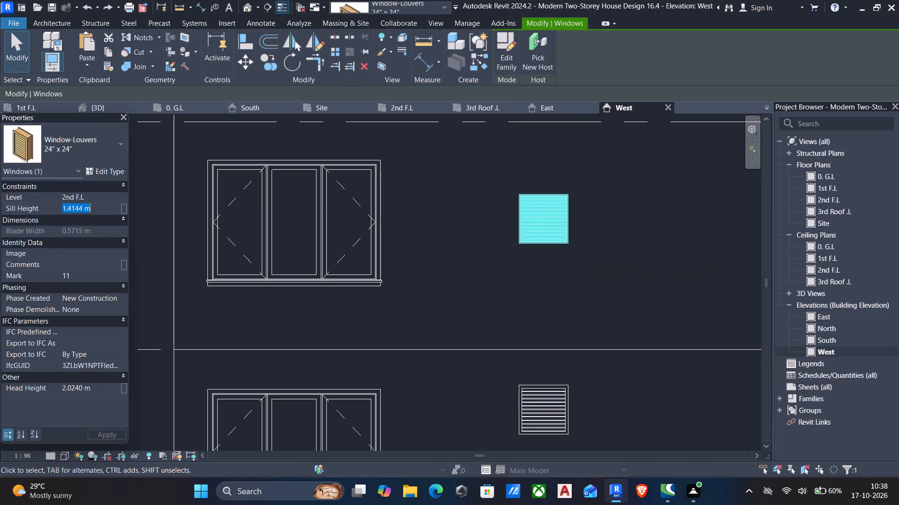
text(1.9)
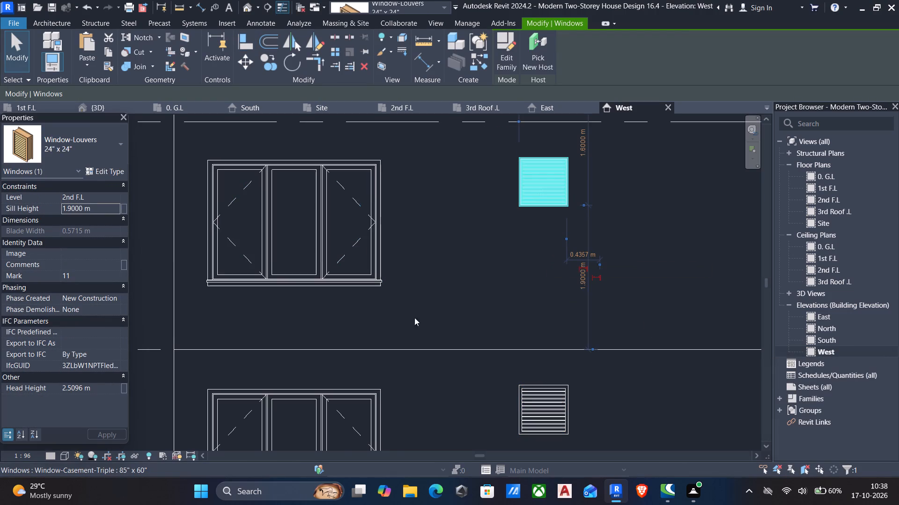
middle_drag(465, 292, 483, 334)
key(Escape)
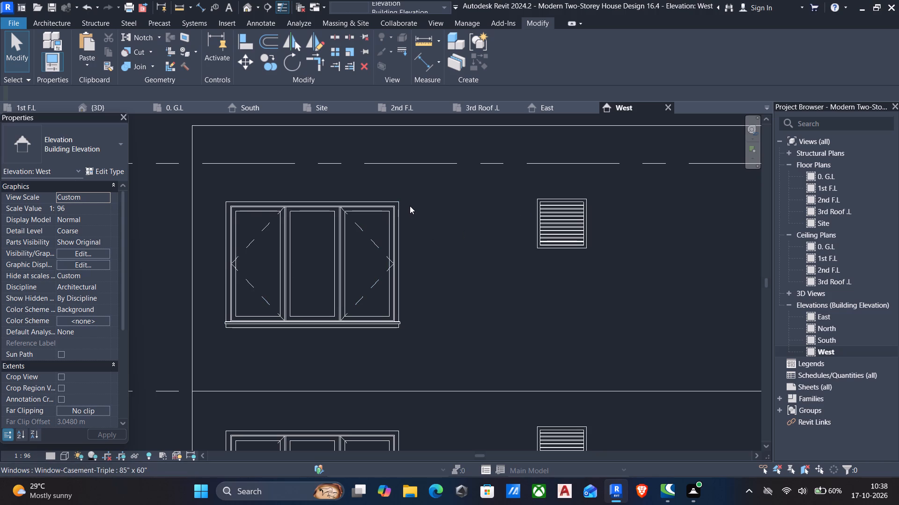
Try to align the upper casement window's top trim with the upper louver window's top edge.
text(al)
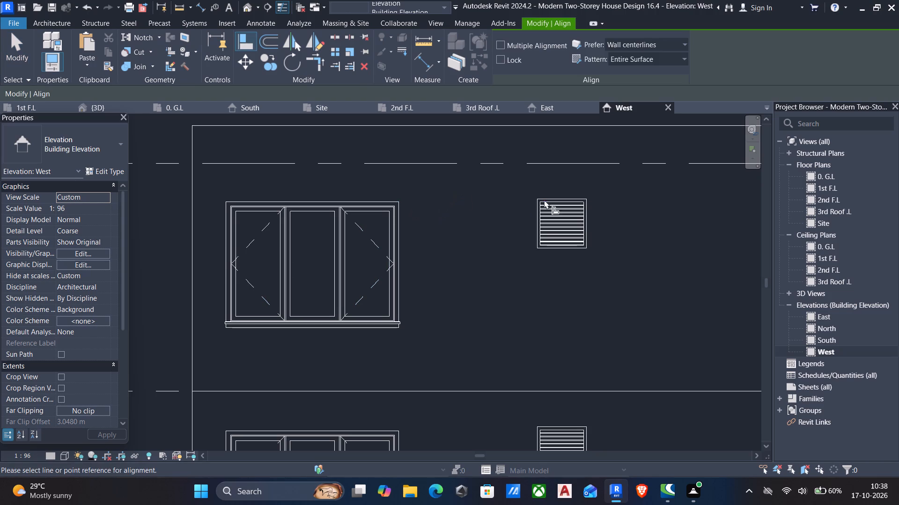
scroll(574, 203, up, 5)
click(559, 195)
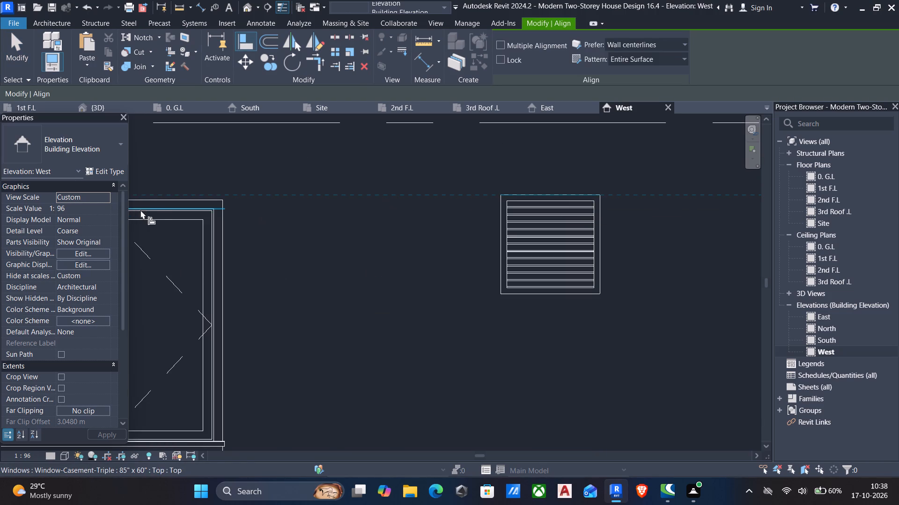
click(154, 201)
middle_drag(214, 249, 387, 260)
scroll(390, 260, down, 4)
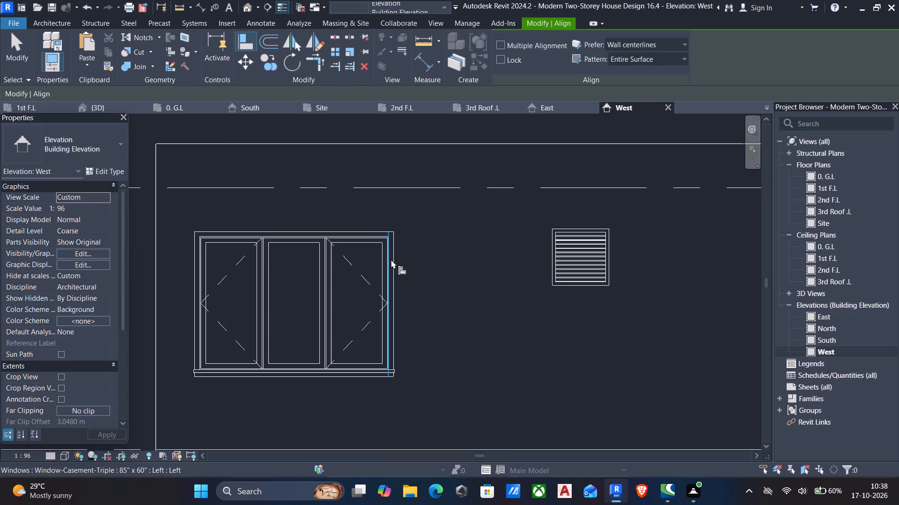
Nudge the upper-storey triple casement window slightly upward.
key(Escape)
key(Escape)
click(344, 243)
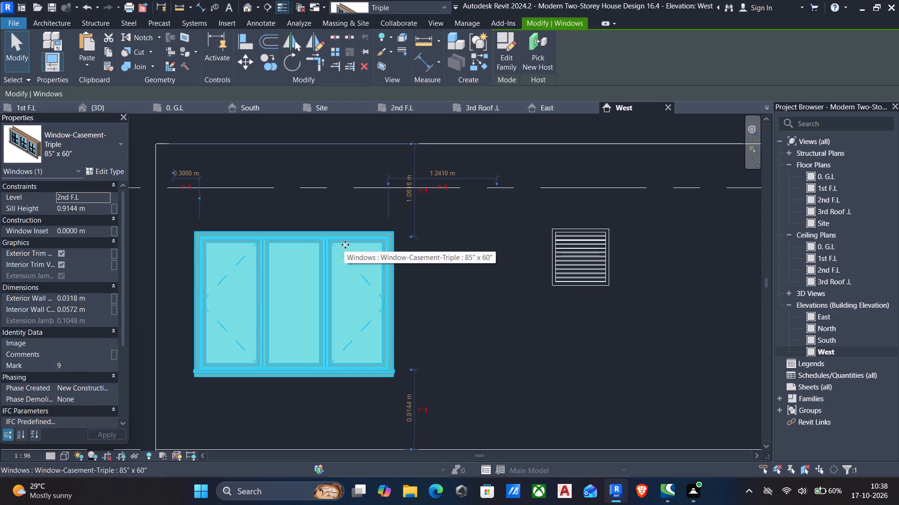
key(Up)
Compare the upper casement window's top trim with the upper louver window's top edge using a horizontal measuring line.
text(dd)
scroll(555, 230, up, 4)
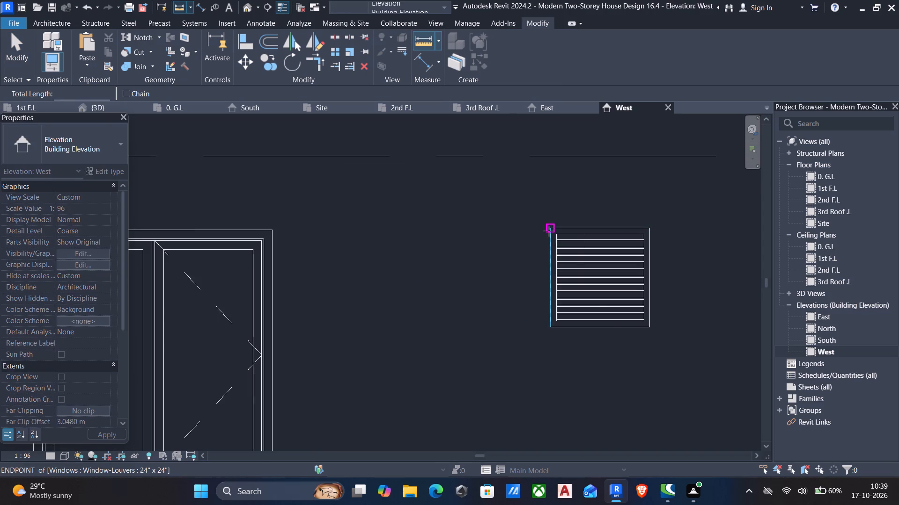
click(552, 231)
middle_drag(219, 224, 263, 225)
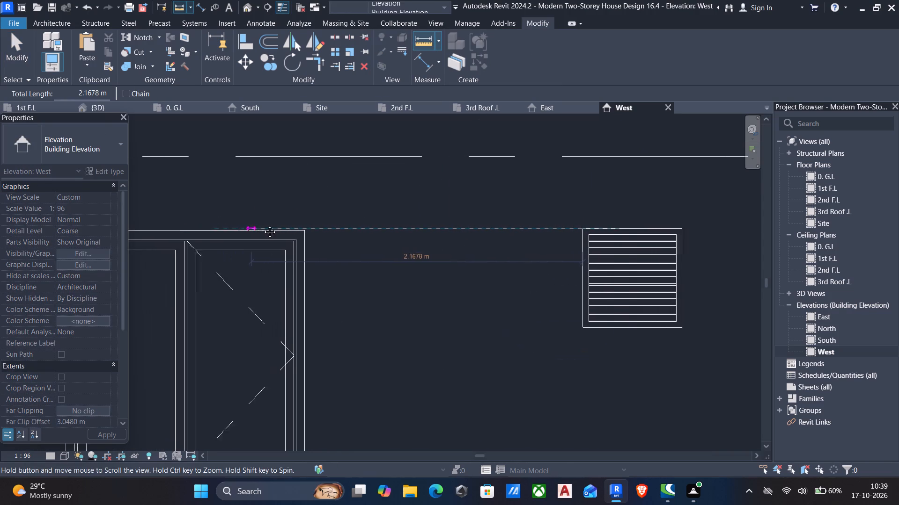
middle_drag(263, 225, 277, 225)
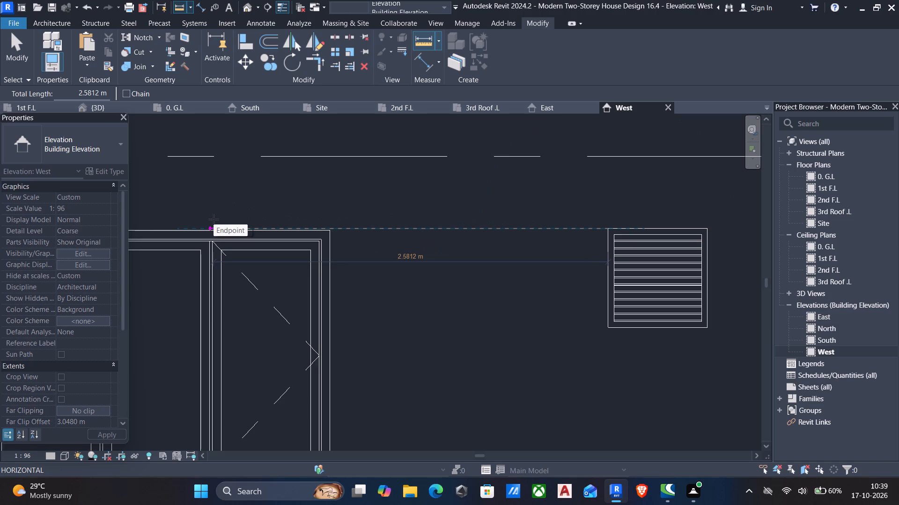
key(Escape)
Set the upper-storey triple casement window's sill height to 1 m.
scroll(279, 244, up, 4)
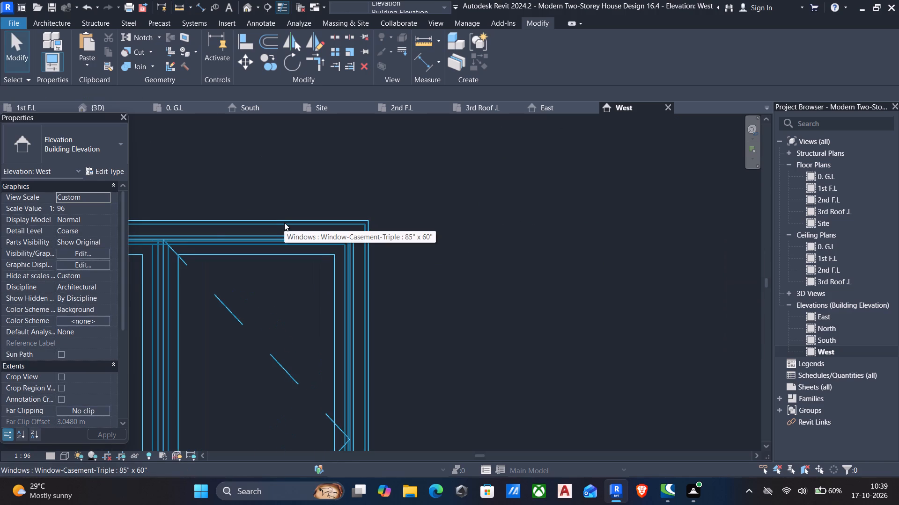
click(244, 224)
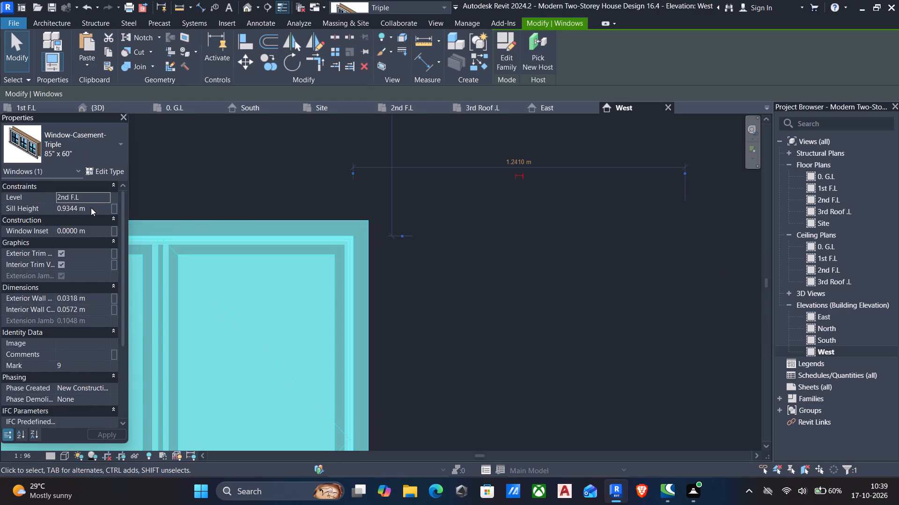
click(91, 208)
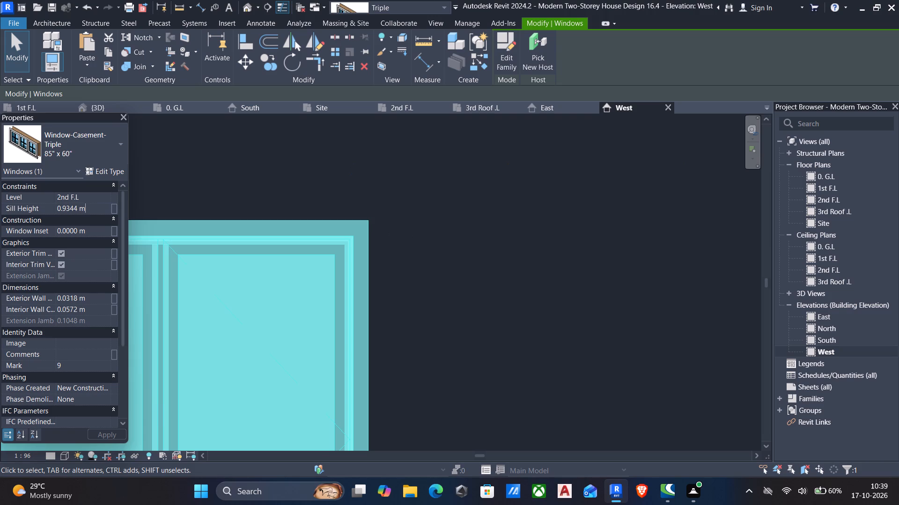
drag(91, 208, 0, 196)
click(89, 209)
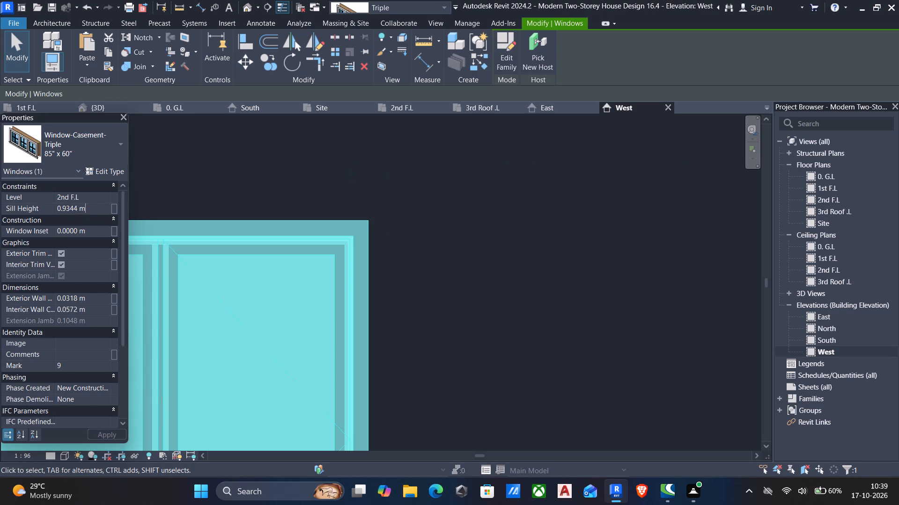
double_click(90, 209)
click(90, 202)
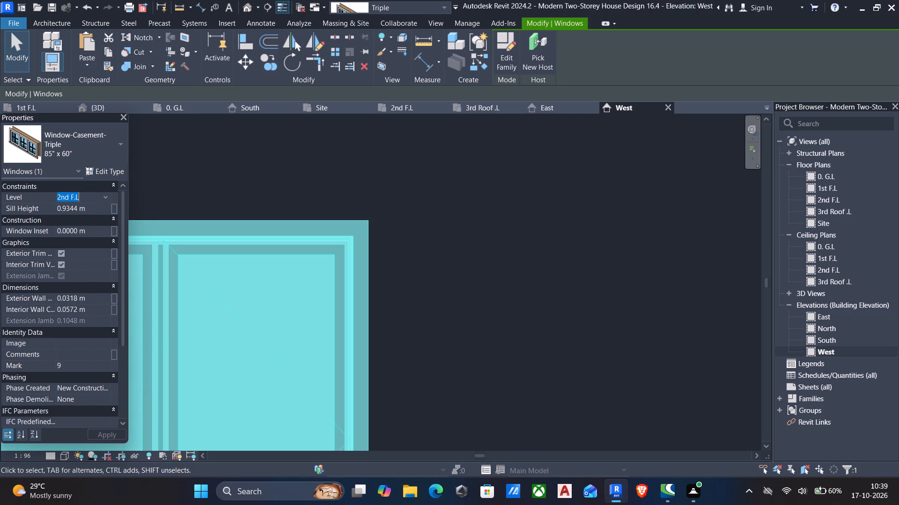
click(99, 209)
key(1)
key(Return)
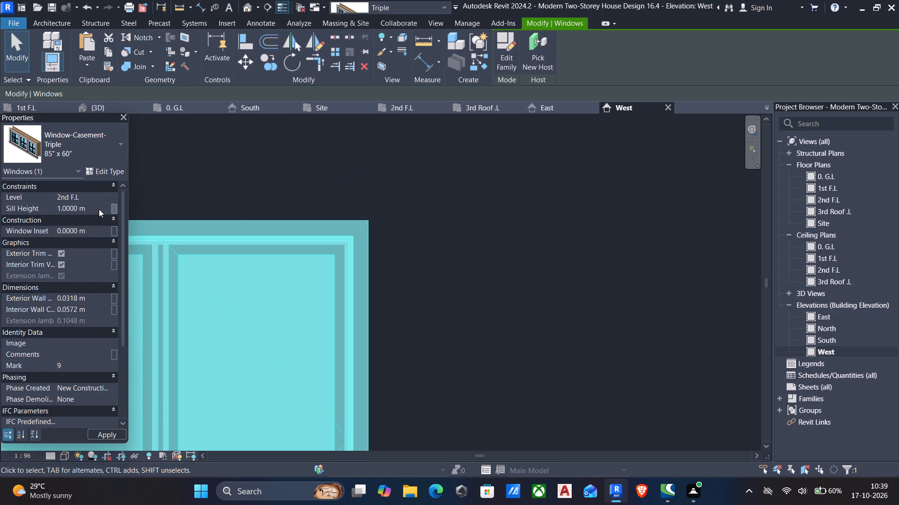
Measure across from the upper louver window's top corner to check its level against the casement window's top trim.
scroll(363, 317, down, 6)
middle_drag(488, 360, 510, 322)
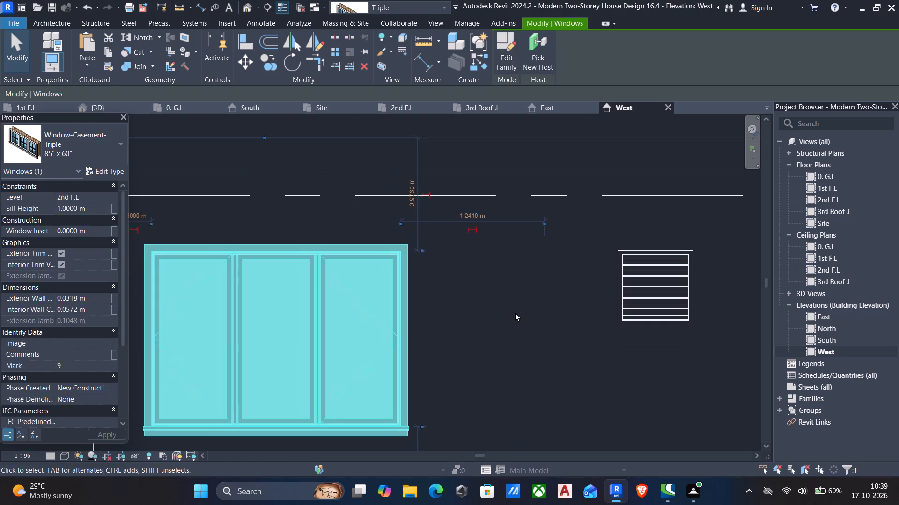
key(Escape)
text(dd)
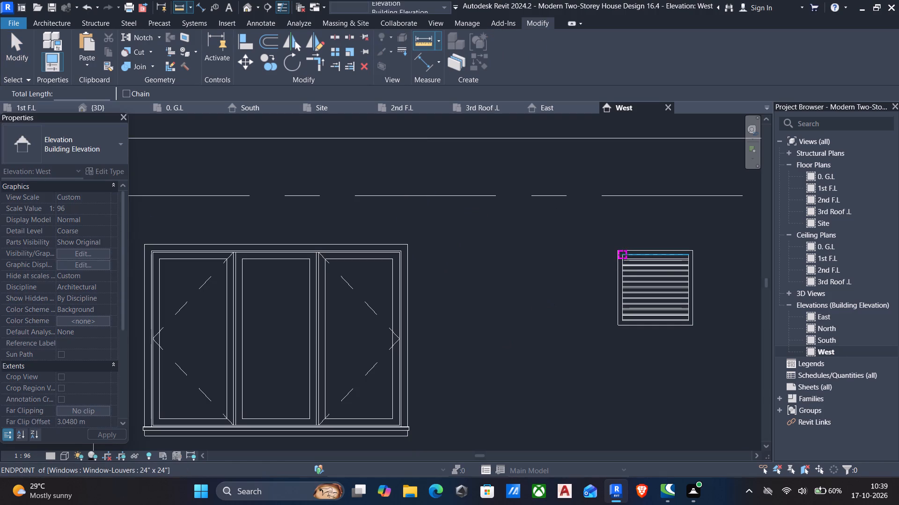
scroll(623, 255, up, 6)
click(612, 247)
middle_drag(461, 242, 549, 262)
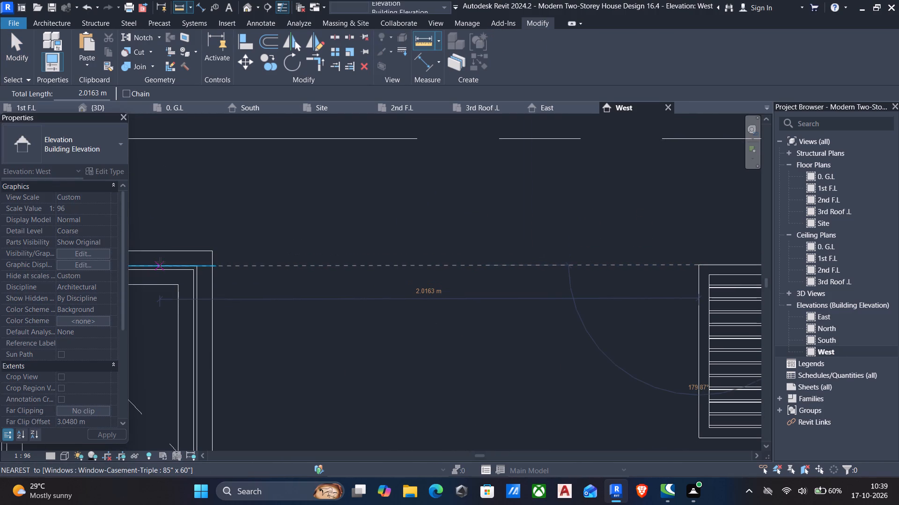
key(Escape)
key(Escape)
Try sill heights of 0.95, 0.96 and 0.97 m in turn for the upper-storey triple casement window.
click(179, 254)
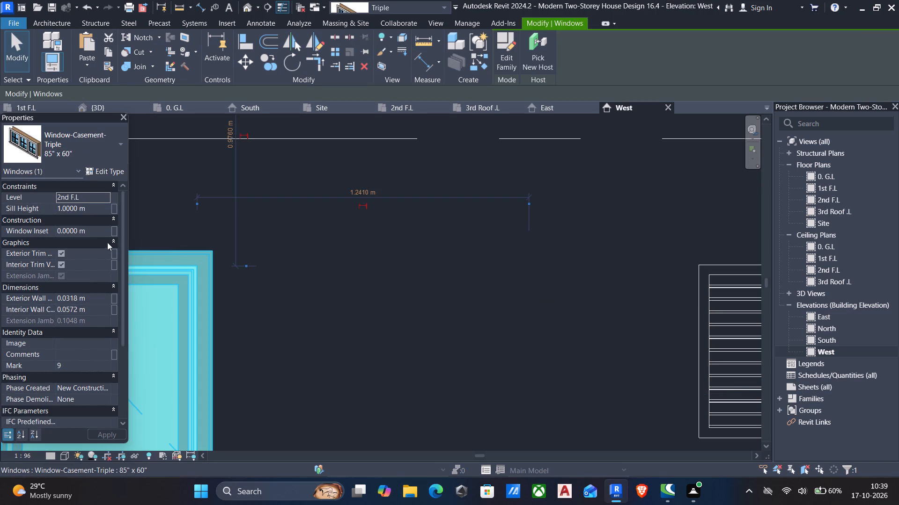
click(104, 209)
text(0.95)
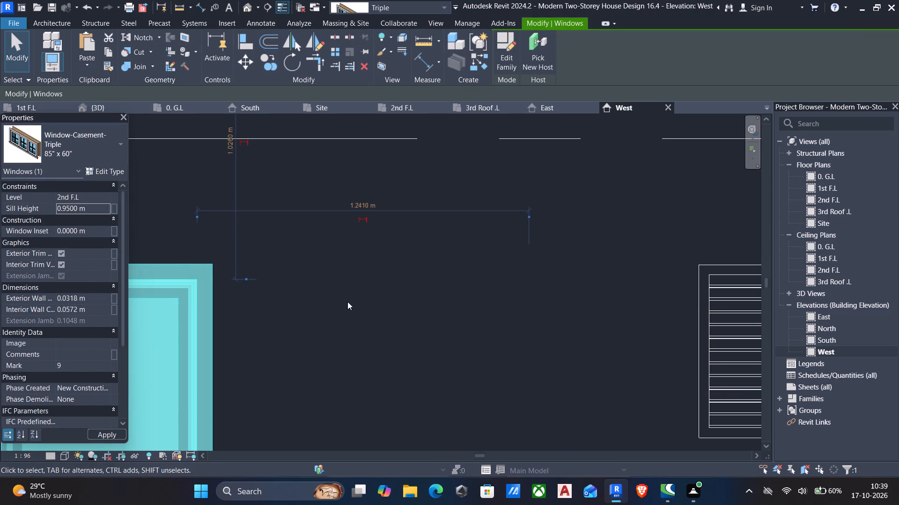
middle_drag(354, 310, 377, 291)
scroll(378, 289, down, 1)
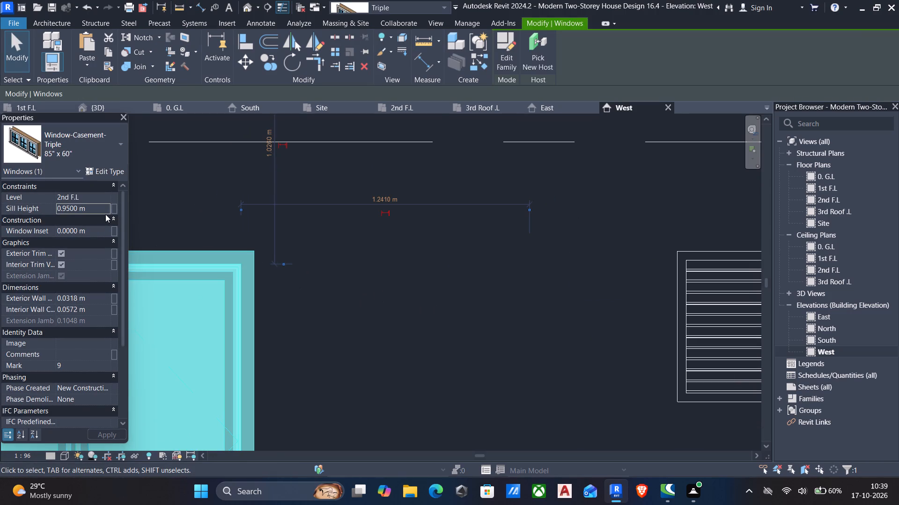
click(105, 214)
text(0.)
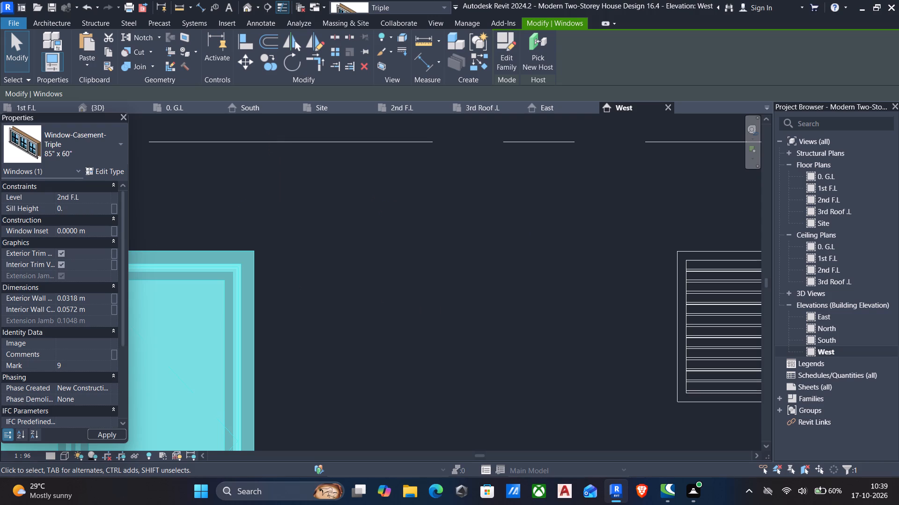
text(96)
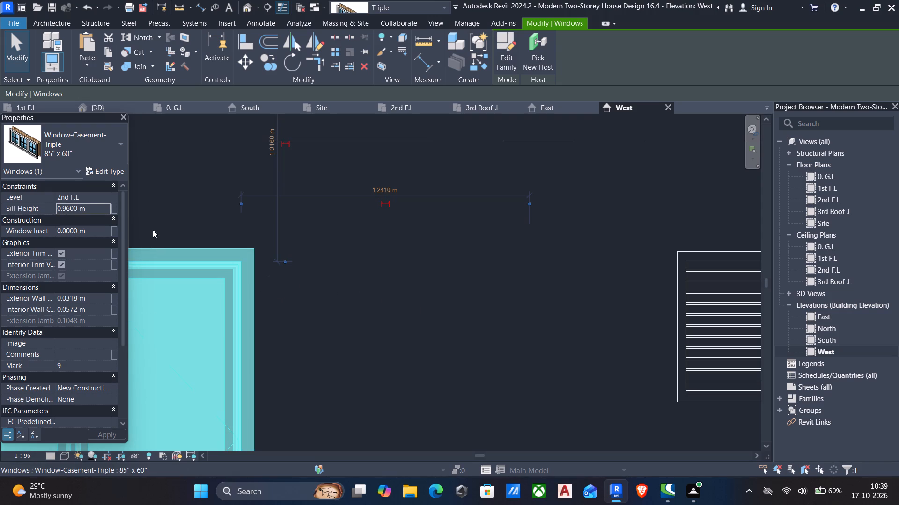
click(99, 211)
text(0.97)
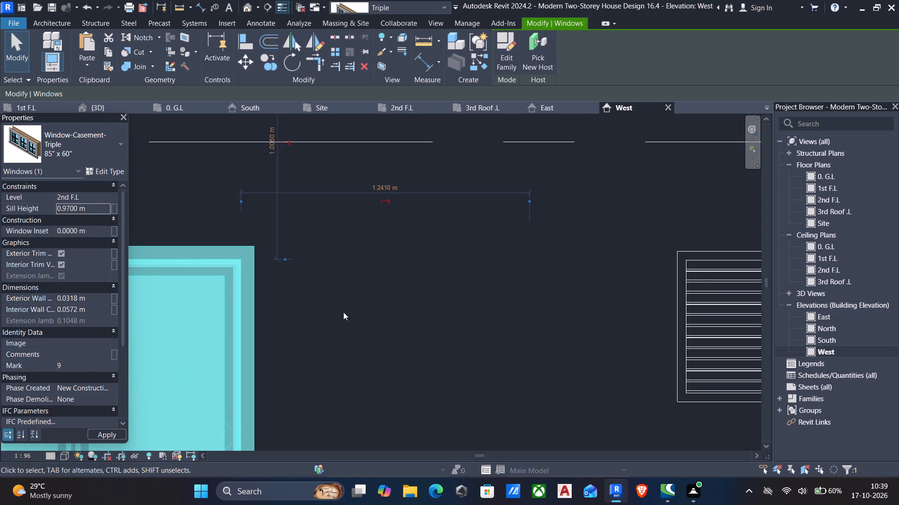
Recheck the upper casement window's top trim against the louver window's top edge with a measuring line from the louver's corner.
middle_drag(362, 324, 390, 307)
key(Escape)
key(d)
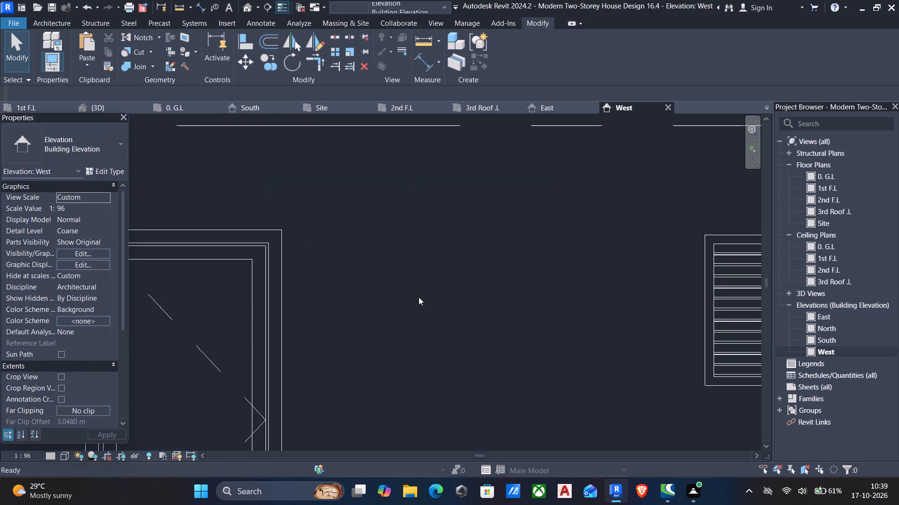
key(d)
click(705, 237)
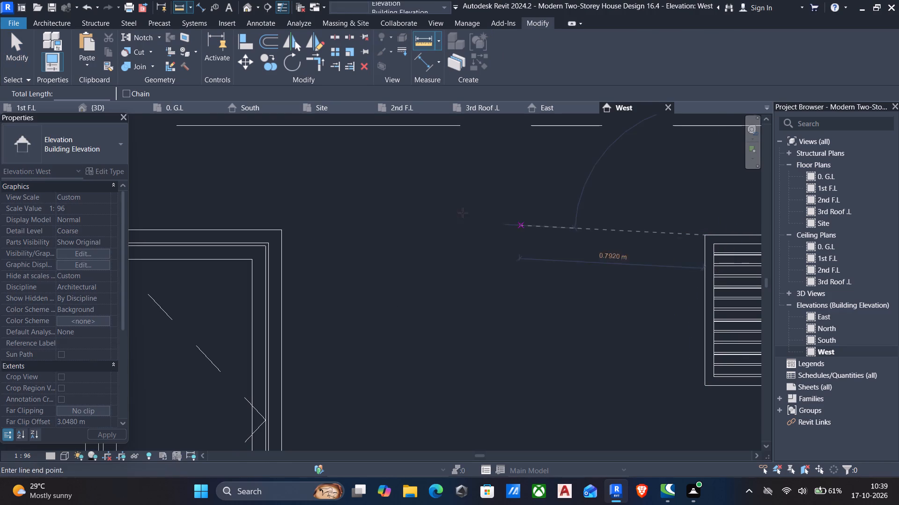
scroll(248, 233, up, 3)
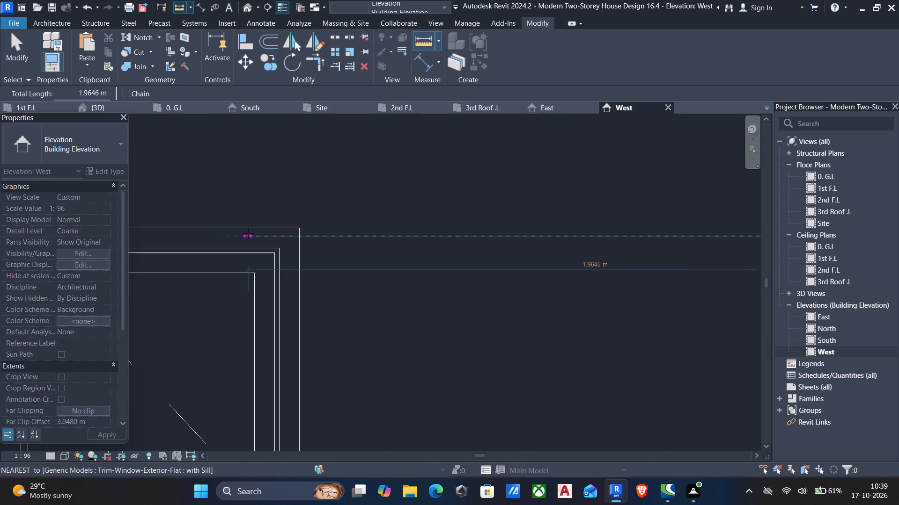
scroll(248, 233, up, 5)
scroll(186, 239, down, 12)
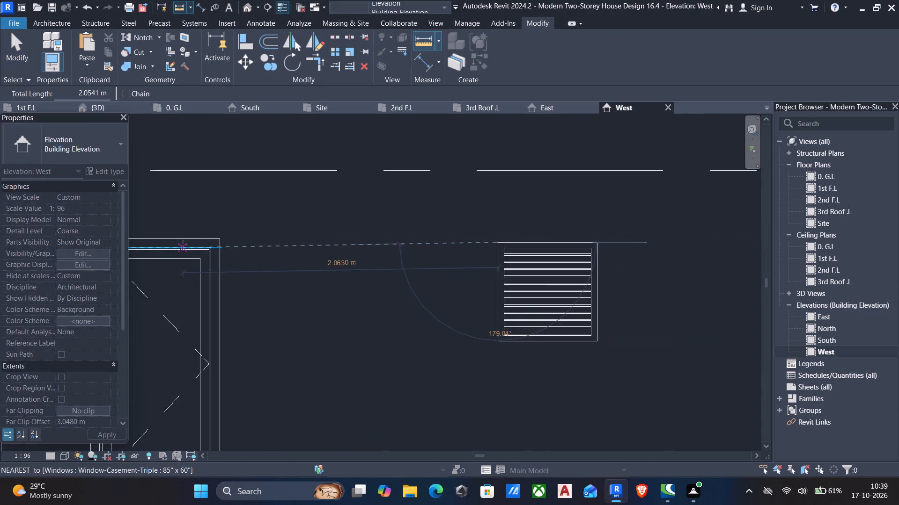
middle_drag(184, 247, 277, 255)
middle_drag(209, 257, 310, 262)
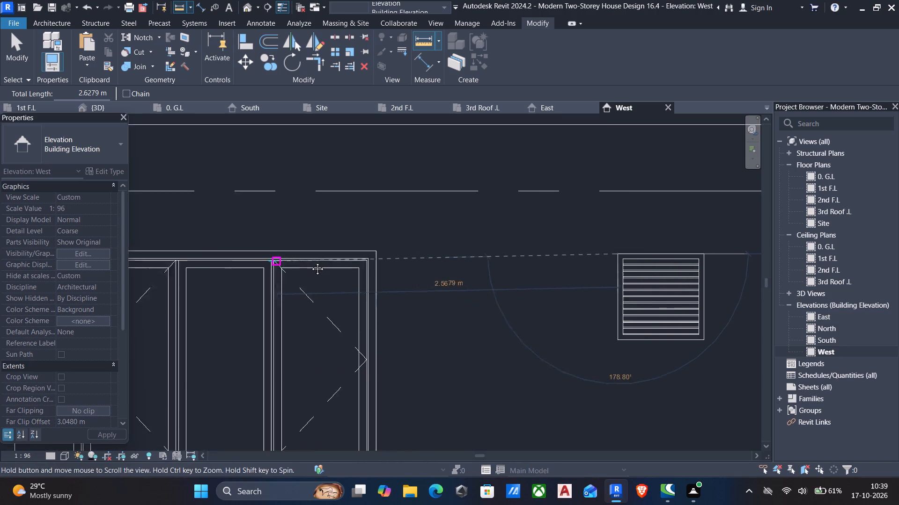
middle_drag(310, 262, 318, 262)
scroll(318, 262, down, 5)
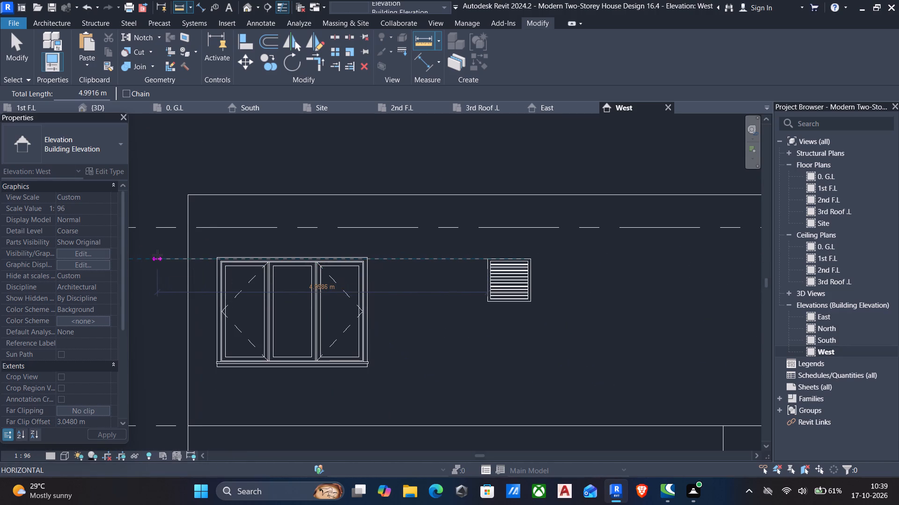
scroll(157, 255, up, 7)
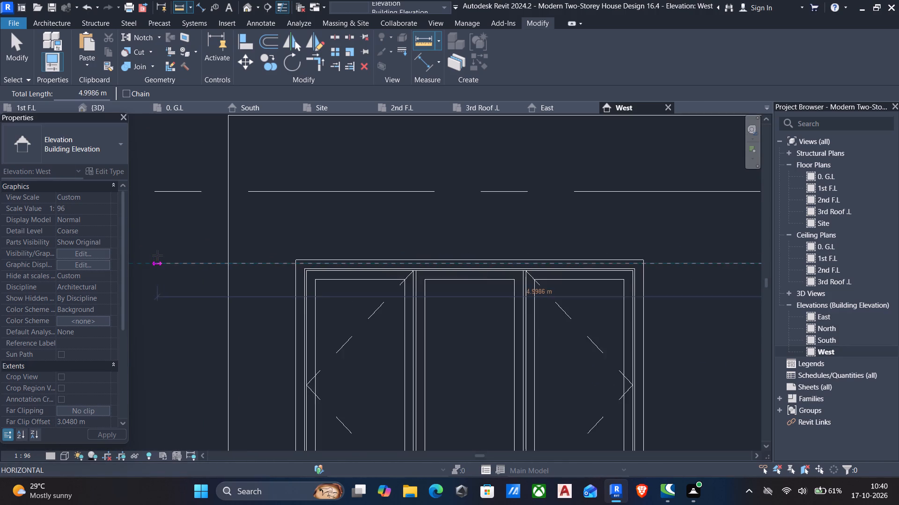
scroll(157, 255, up, 1)
key(Escape)
key(Escape)
Set the upper-storey triple casement window's sill height to 0.95 m.
click(372, 268)
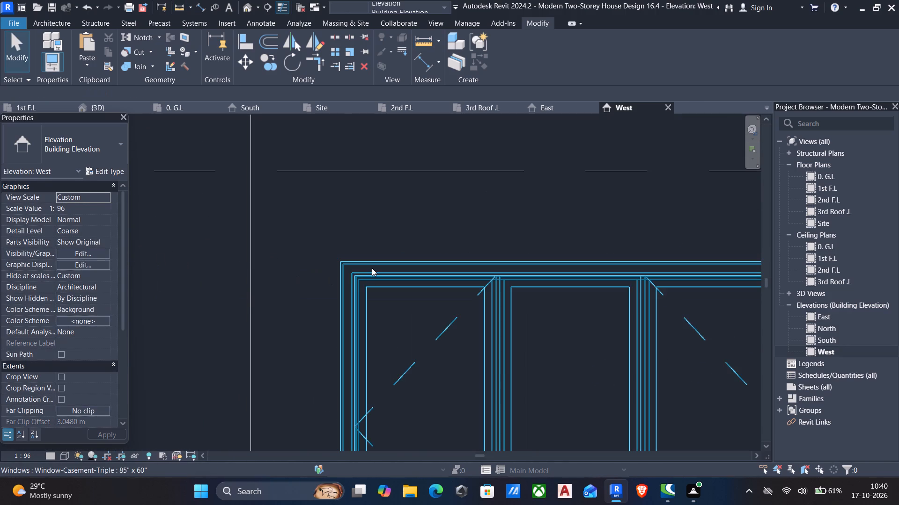
click(99, 212)
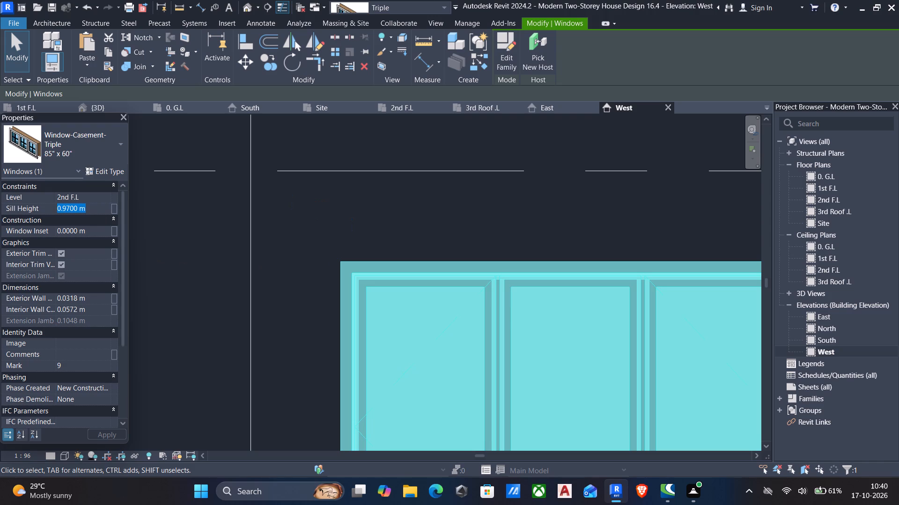
text(0.9)
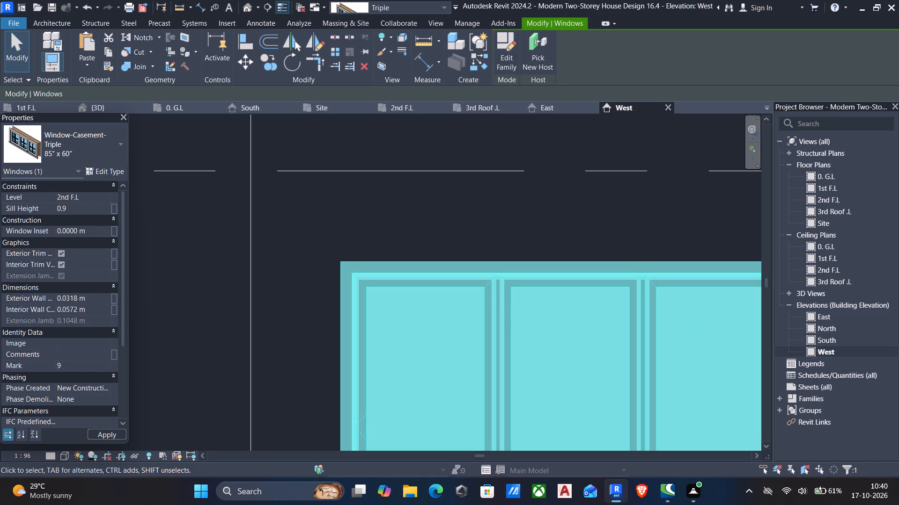
key(5)
key(Return)
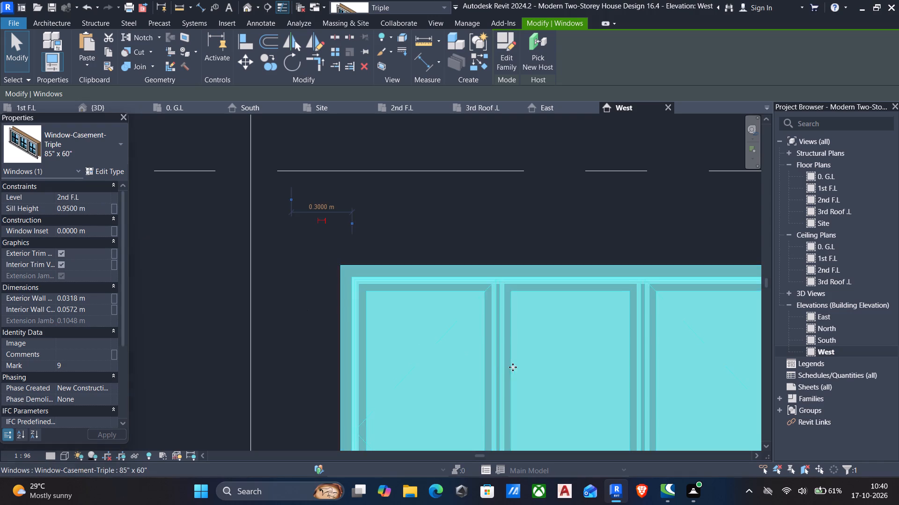
Set the sill height of the lower-storey triple casement window on the west facade to 0.9 m.
middle_drag(520, 367, 518, 332)
scroll(518, 332, down, 6)
middle_drag(531, 360, 531, 324)
scroll(530, 322, down, 5)
middle_drag(511, 352, 494, 276)
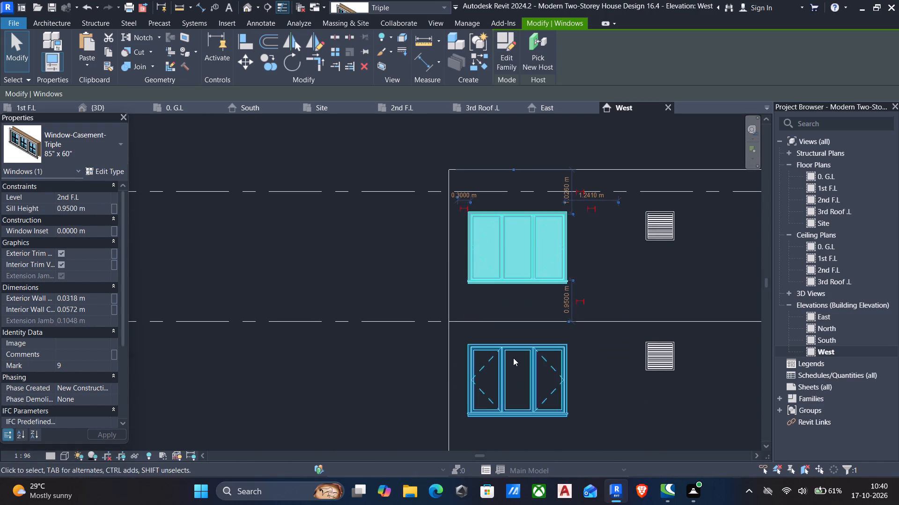
click(513, 358)
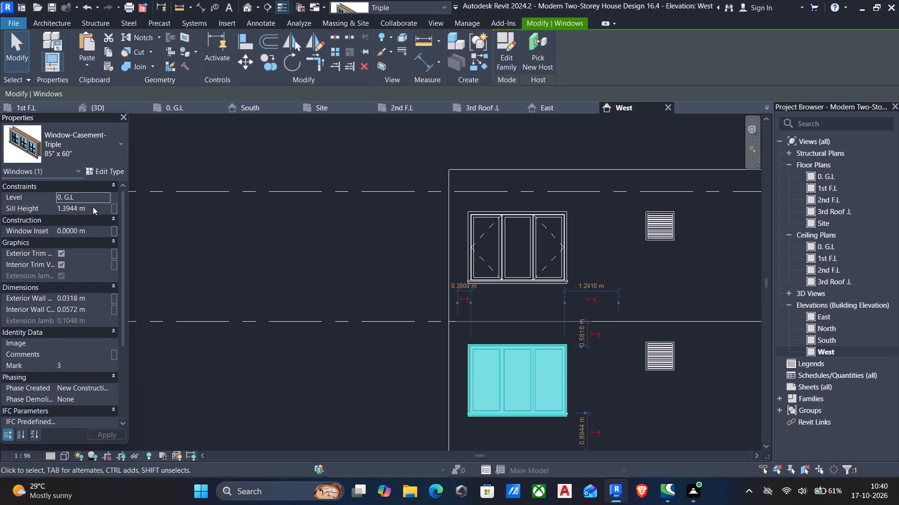
click(94, 207)
text(0.9)
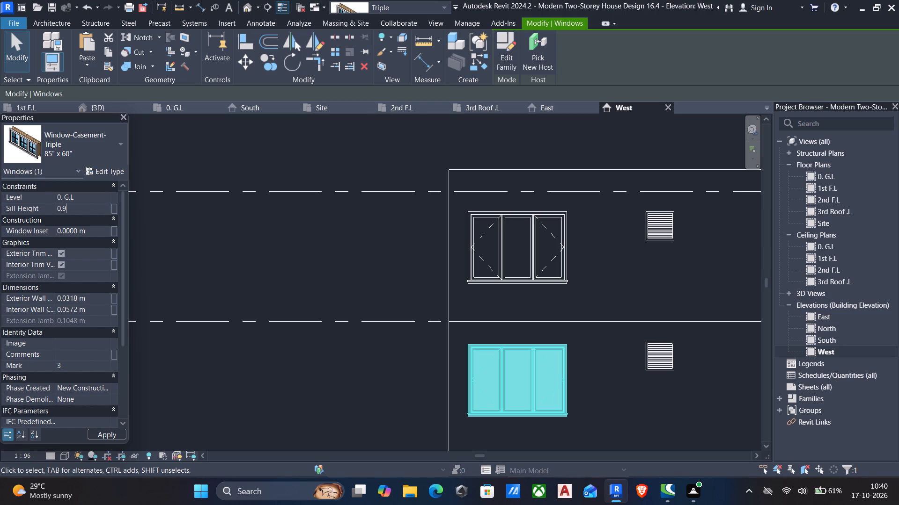
Open the 1st F.L floor plan.
click(837, 186)
double_click(837, 186)
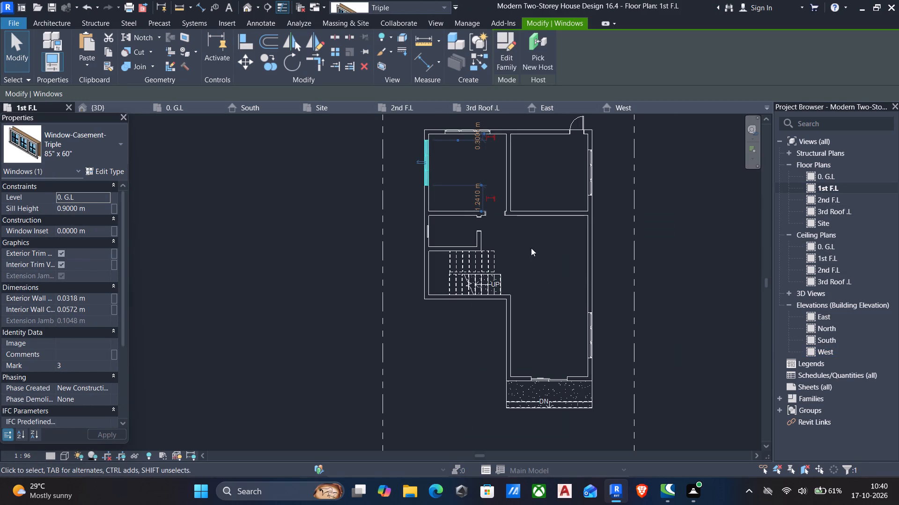
In the default 3D view, set the lower-storey triple casement window's sill height to 0.95 m.
click(251, 7)
click(323, 341)
middle_drag(323, 341, 368, 296)
click(91, 208)
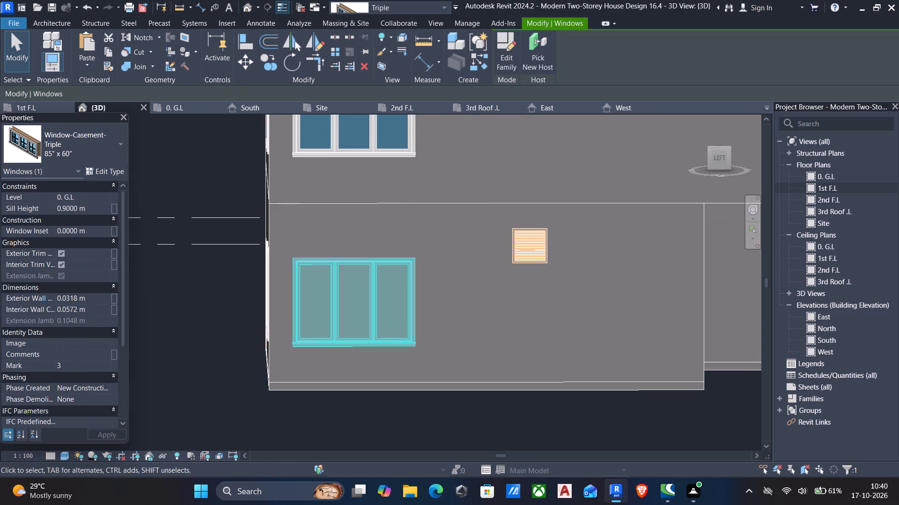
text(0.)
text(95)
click(538, 190)
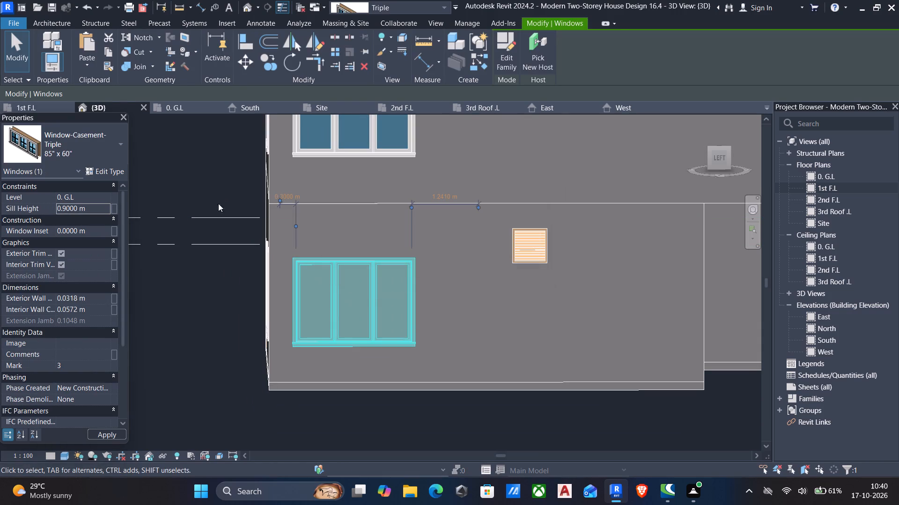
click(95, 205)
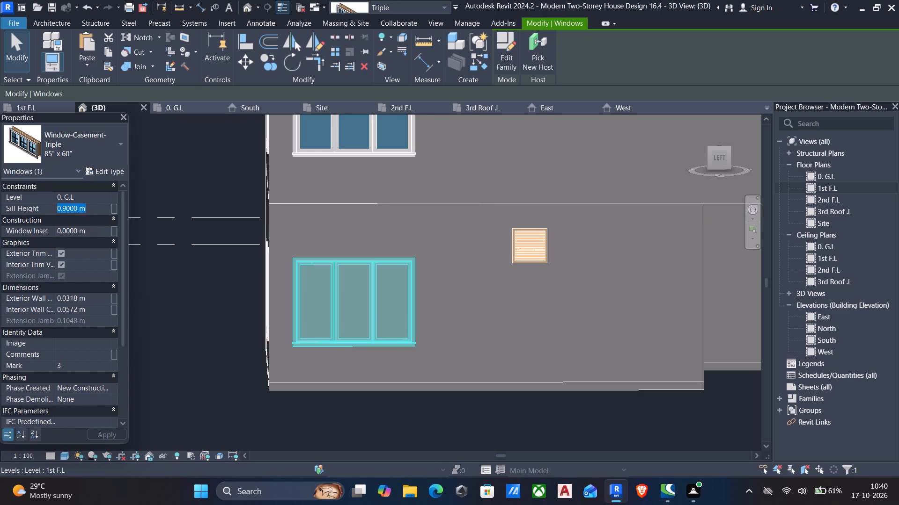
text(0.95)
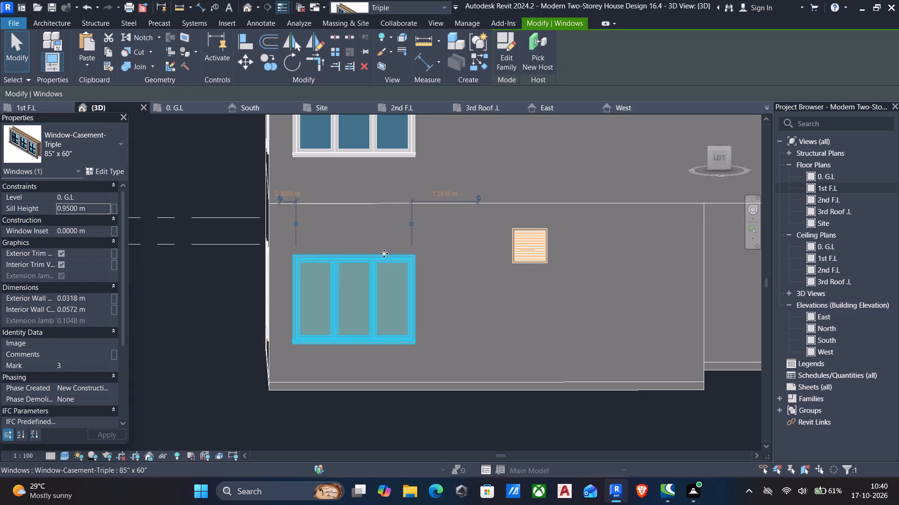
Nudge the lower-storey casement window up to a sill height of about 1.47 m, level with the louver window's top edge.
key(Up)
key(Up)
key(Up)
key(Up)
key(Up)
key(Up)
key(Up)
key(Up)
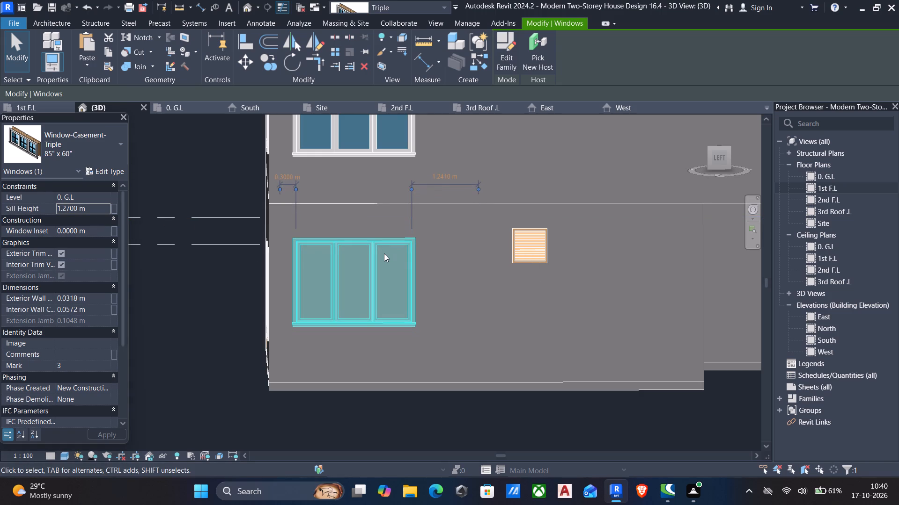
key(Up)
key(Up)
key(Up)
key(Up)
key(Up)
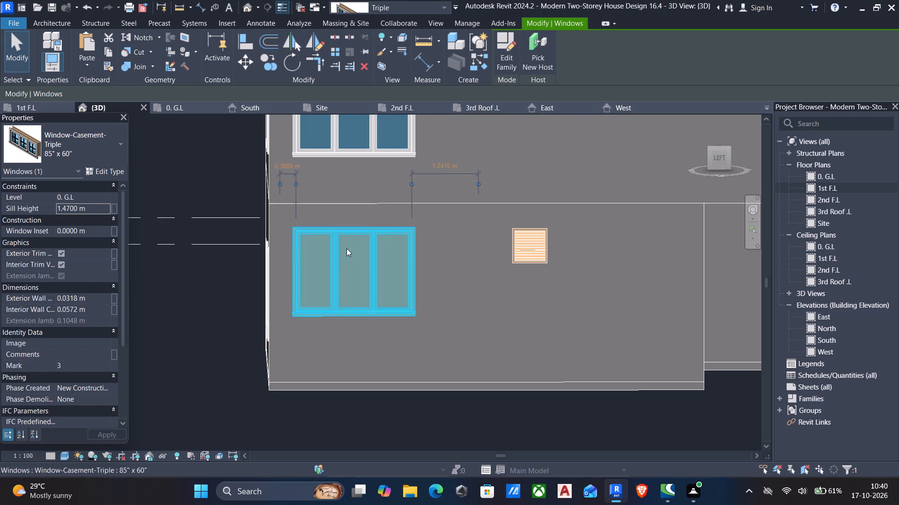
scroll(501, 257, up, 5)
middle_drag(443, 241, 474, 246)
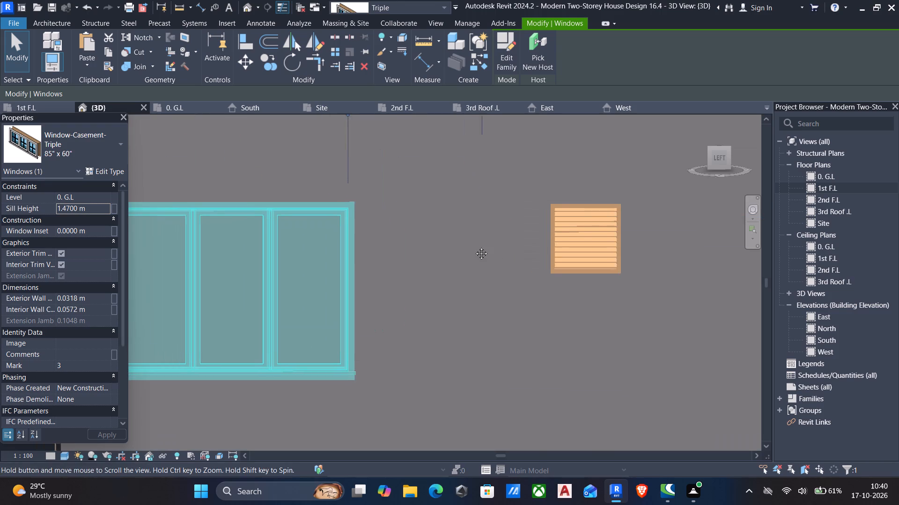
middle_drag(474, 246, 475, 246)
key(Up)
key(Escape)
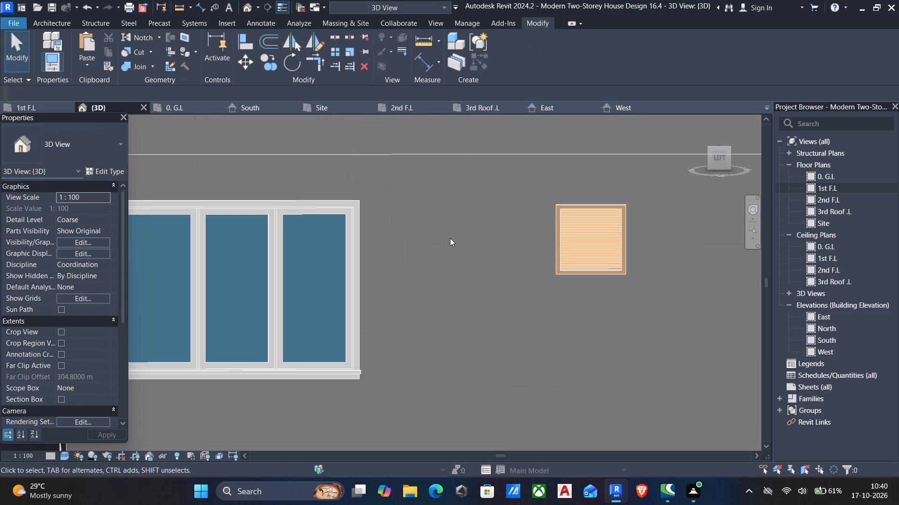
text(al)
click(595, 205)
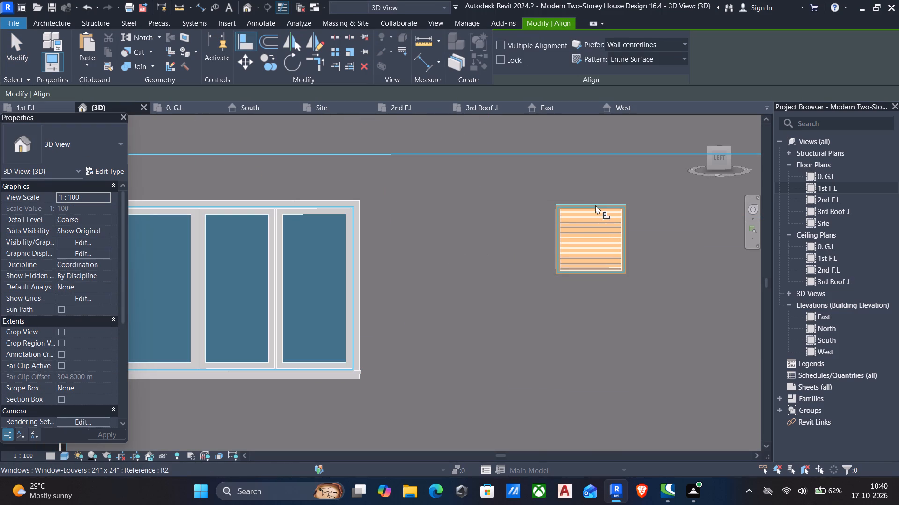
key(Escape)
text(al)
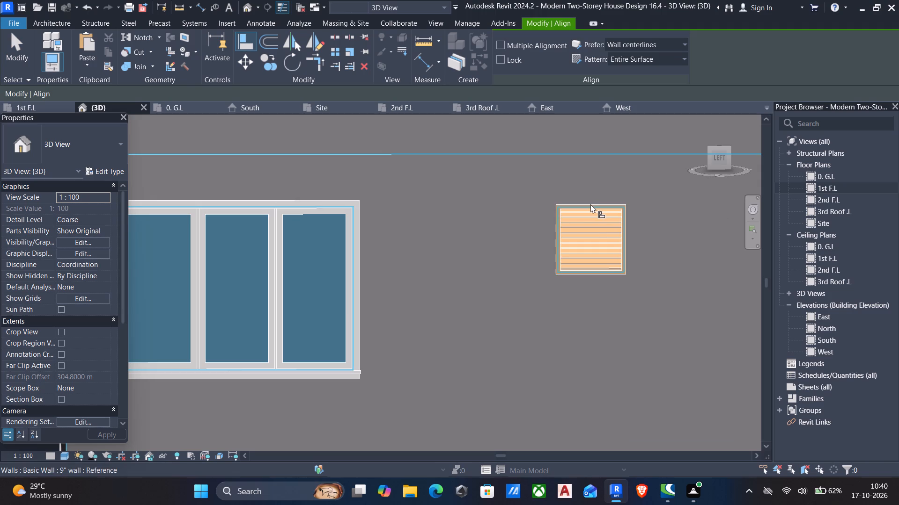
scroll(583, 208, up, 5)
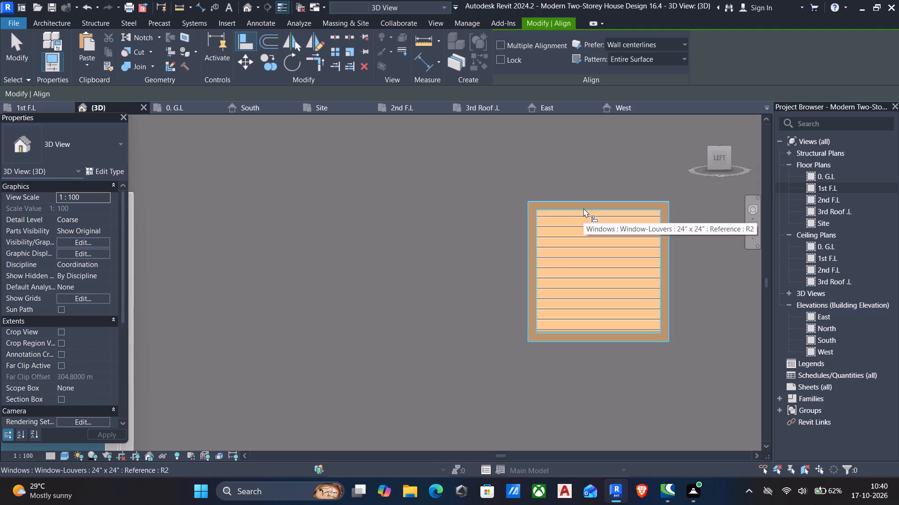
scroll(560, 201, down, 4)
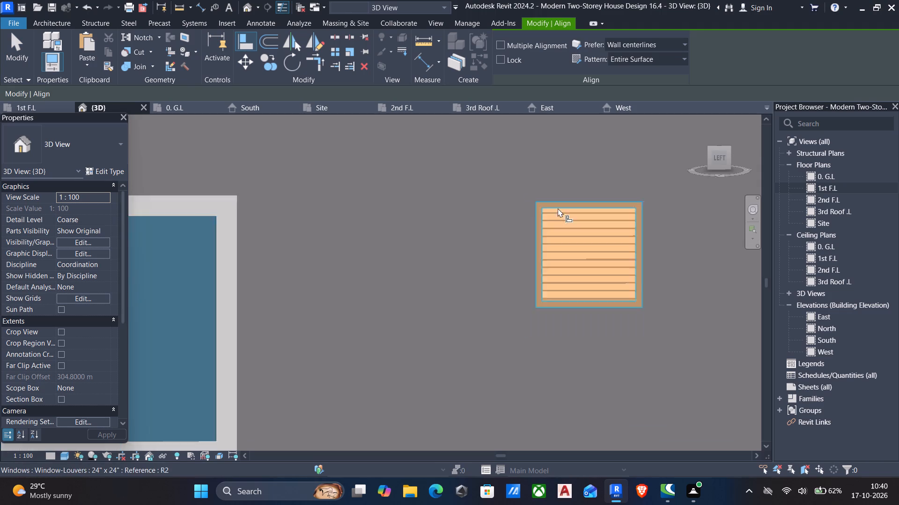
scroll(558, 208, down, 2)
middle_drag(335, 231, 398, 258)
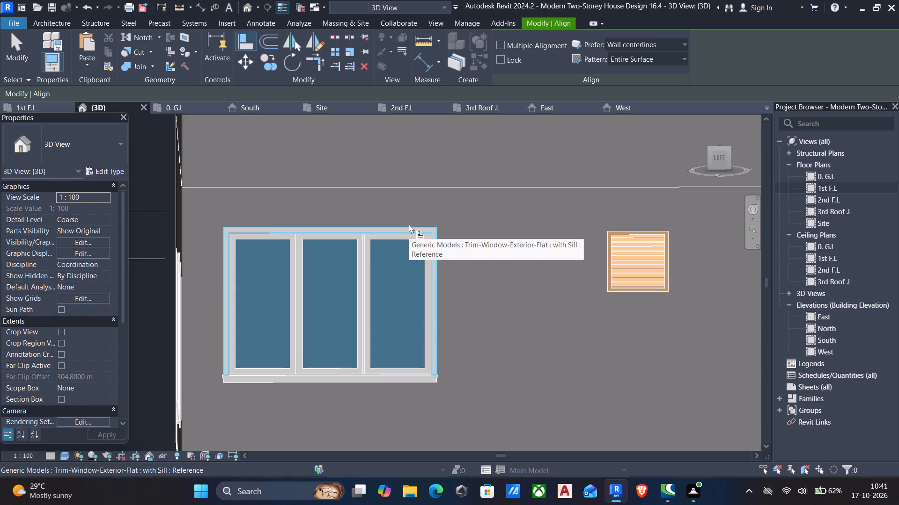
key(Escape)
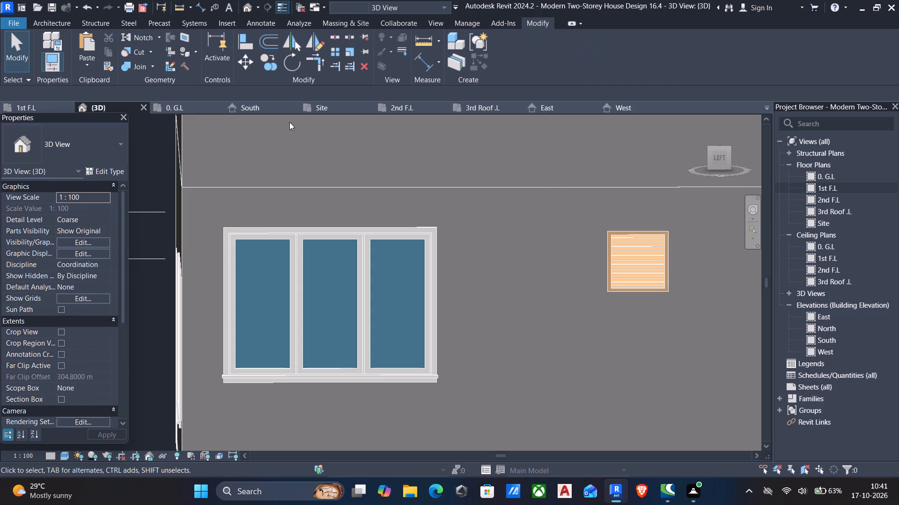
Open the 2nd F.L floor plan.
double_click(833, 201)
scroll(405, 260, down, 6)
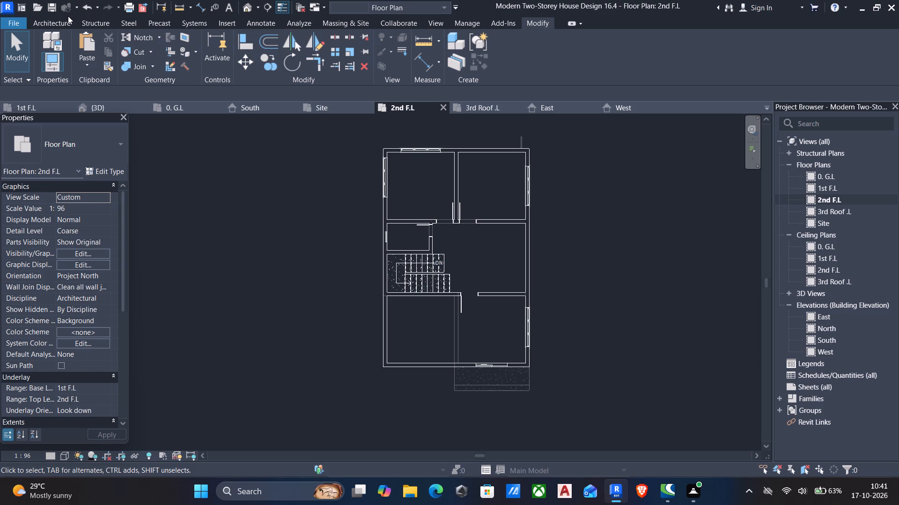
Start a 6" architectural floor on 2nd F.L and pick the outer faces of the four exterior walls as boundary lines.
click(53, 23)
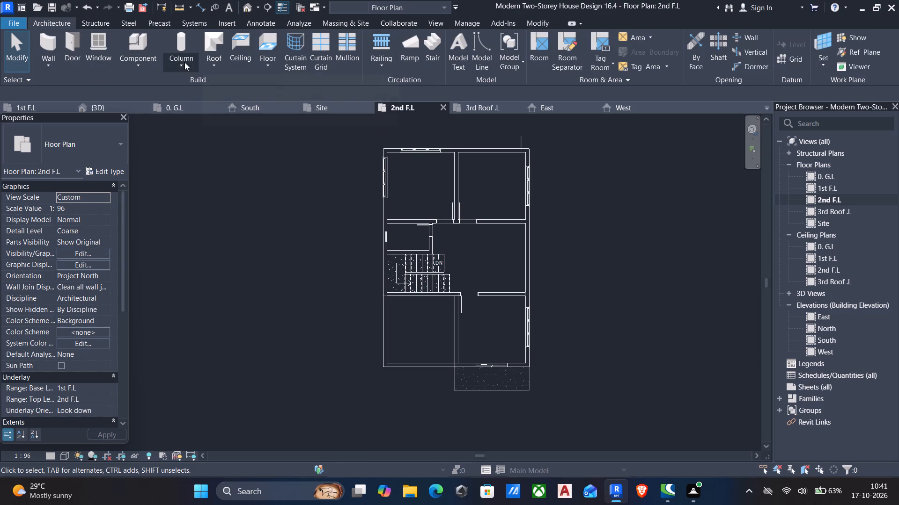
click(260, 63)
click(301, 91)
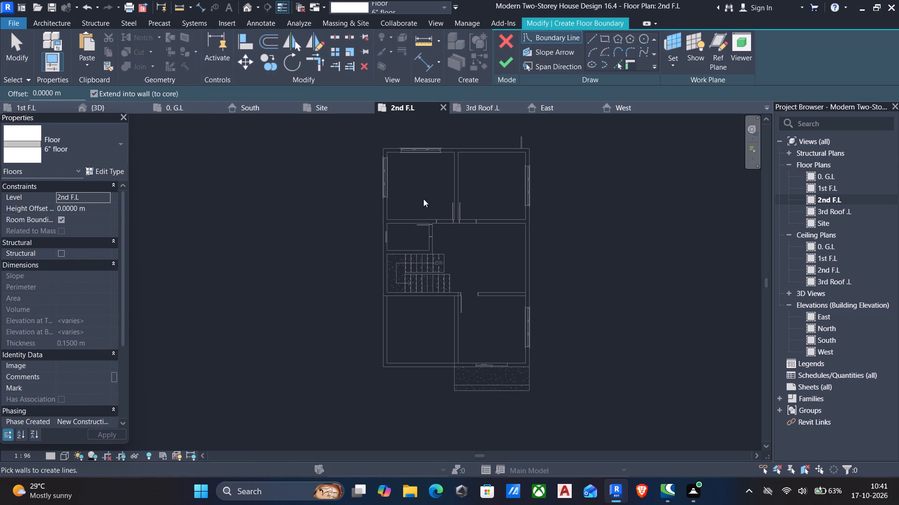
click(615, 64)
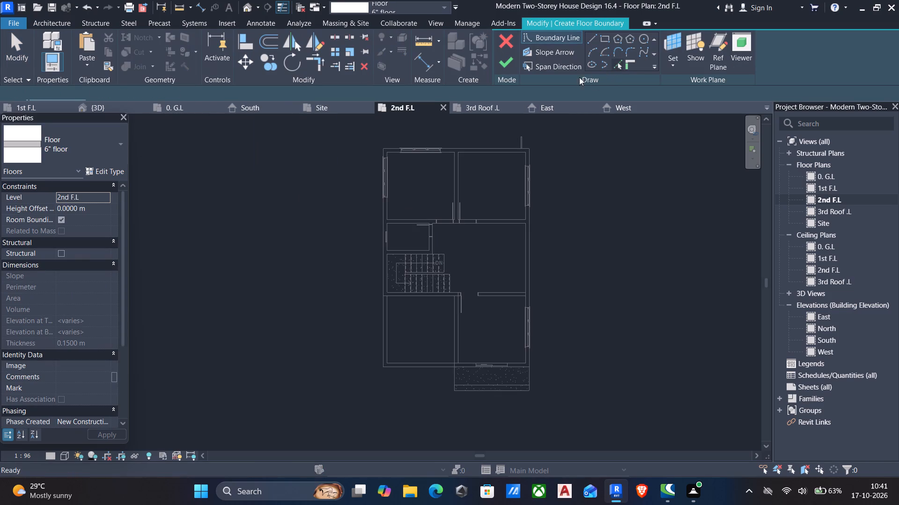
scroll(486, 148, up, 4)
click(472, 145)
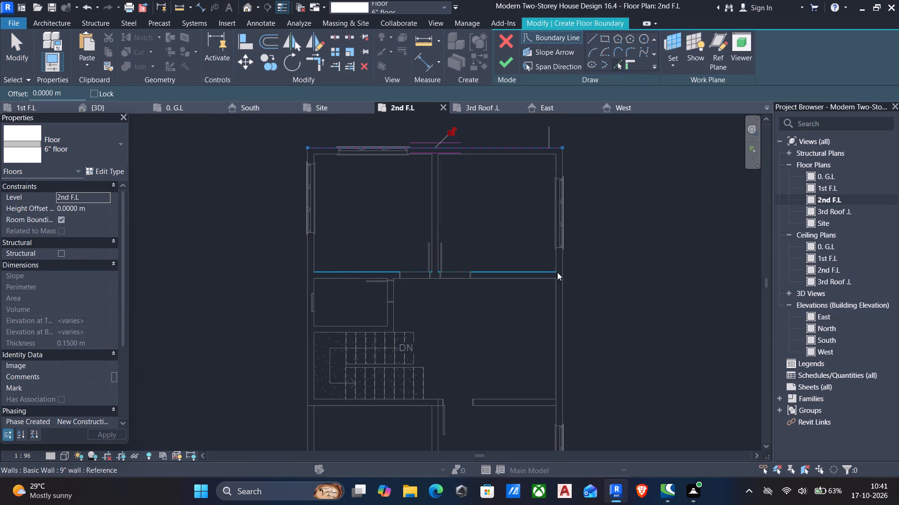
click(562, 276)
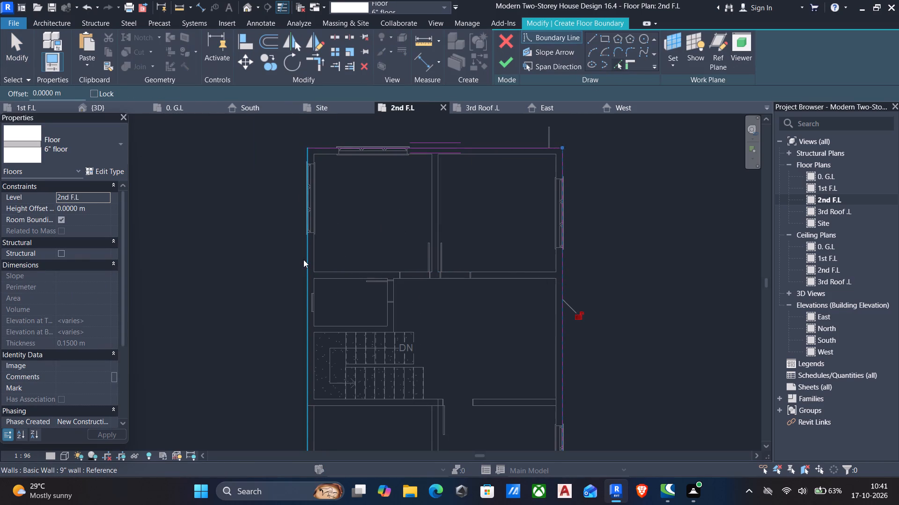
click(305, 260)
middle_drag(280, 285, 333, 205)
scroll(334, 204, down, 5)
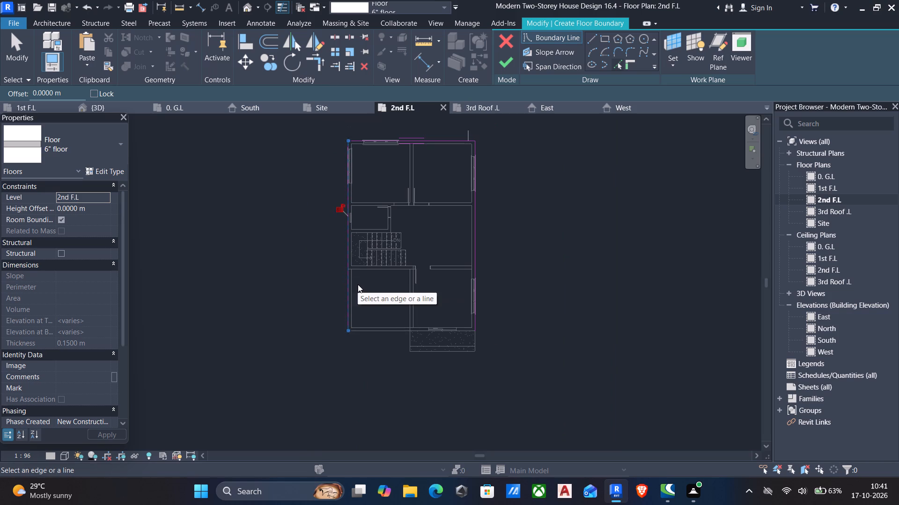
scroll(407, 335, up, 3)
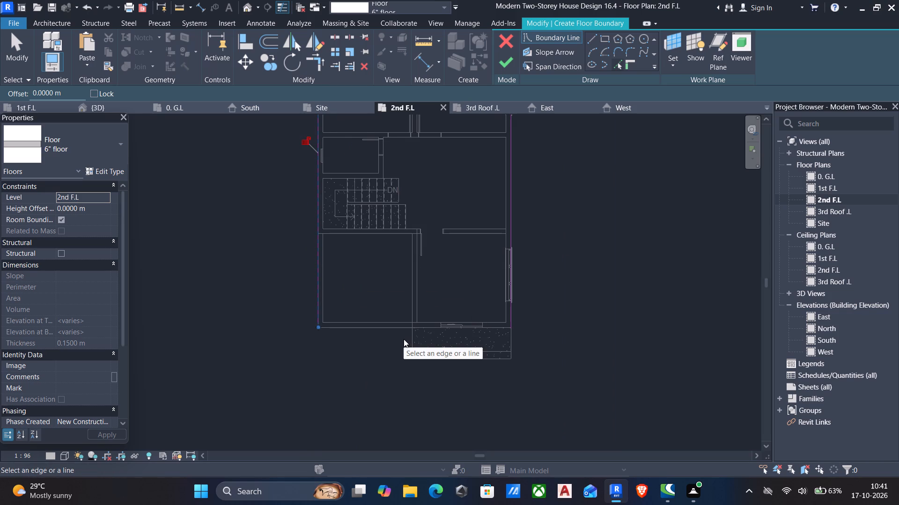
scroll(404, 339, up, 3)
click(334, 318)
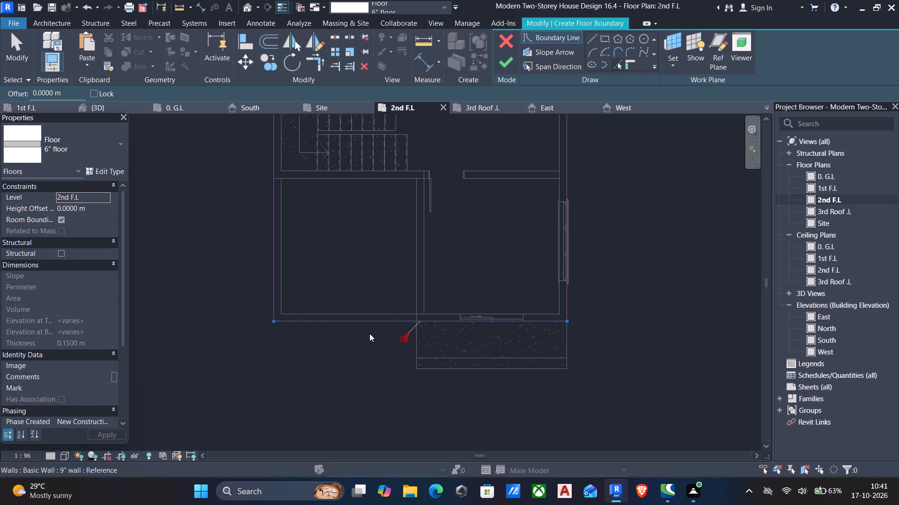
key(Escape)
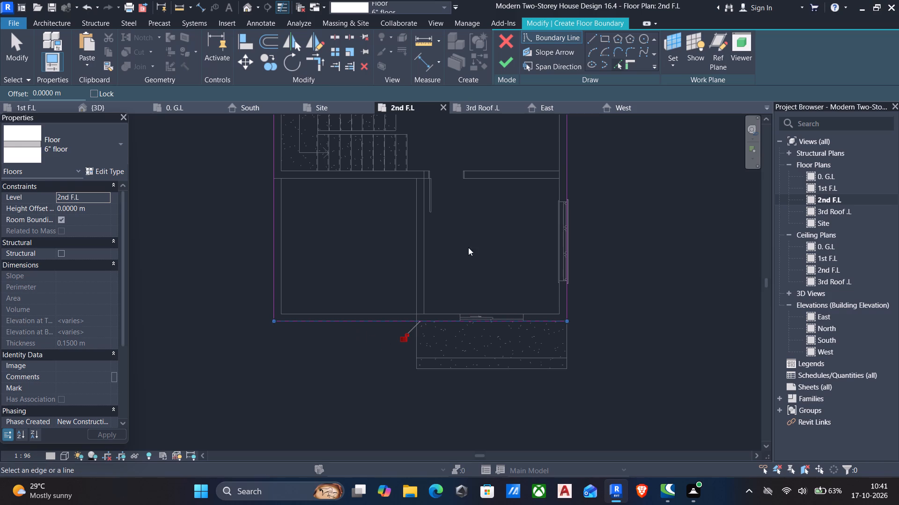
Draw boundary lines for a front projection over the entrance porch, 1.5 m out from the south wall and 4.1 m across to the east wall line.
click(591, 38)
scroll(413, 351, up, 5)
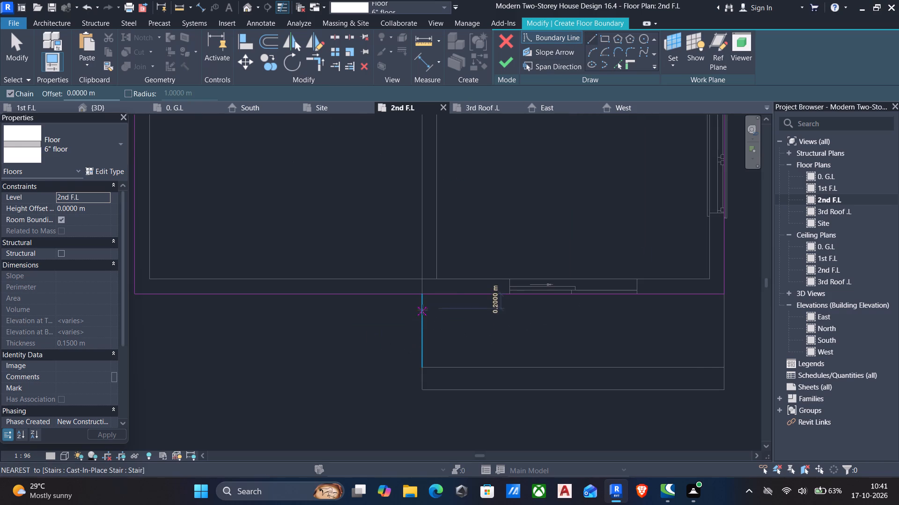
scroll(419, 294, up, 5)
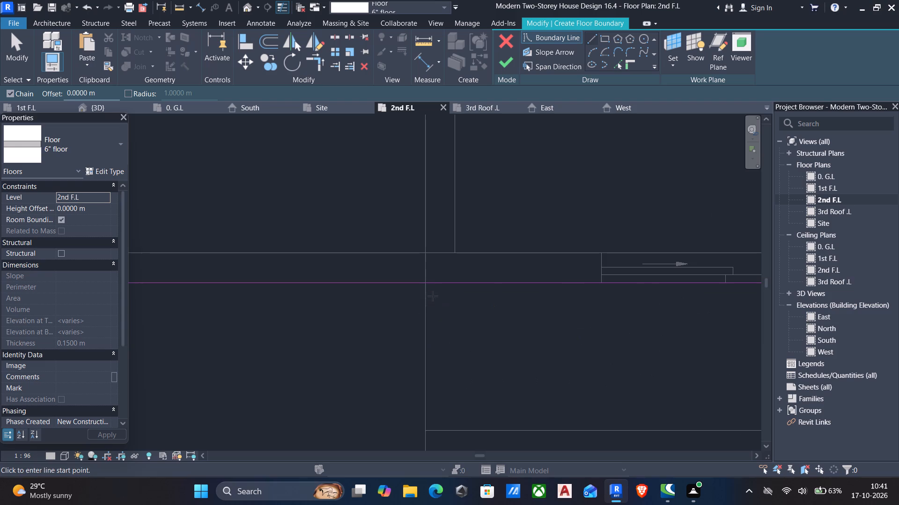
click(428, 286)
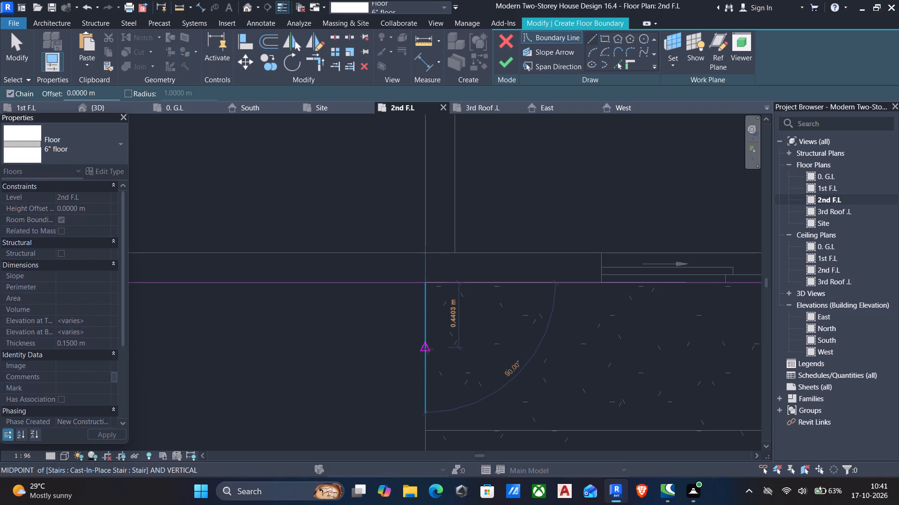
text(1.5)
key(Return)
scroll(428, 349, down, 5)
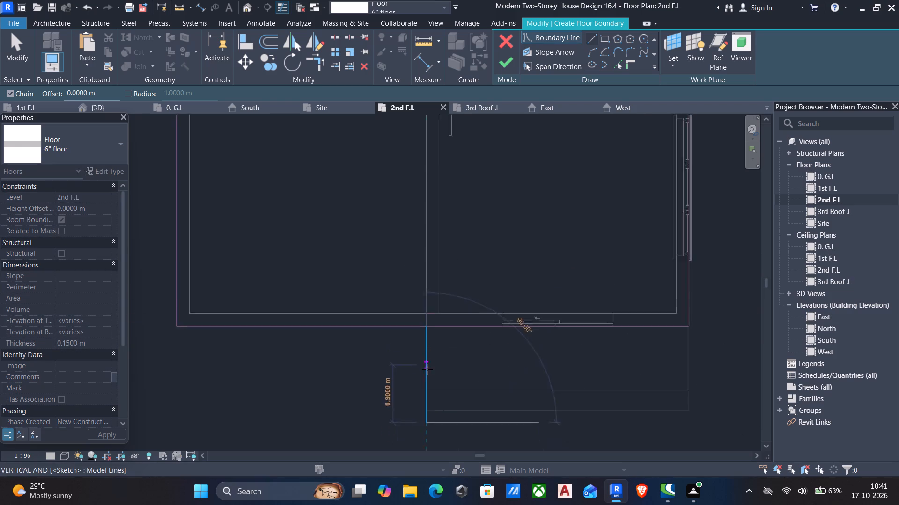
scroll(427, 369, down, 2)
middle_drag(427, 371, 484, 329)
middle_drag(601, 397, 422, 376)
scroll(422, 376, up, 1)
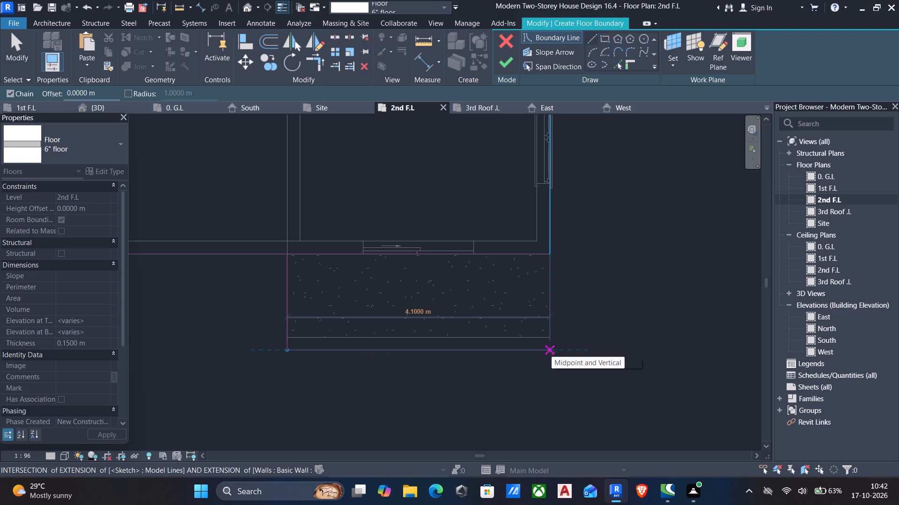
click(552, 352)
key(Escape)
key(Escape)
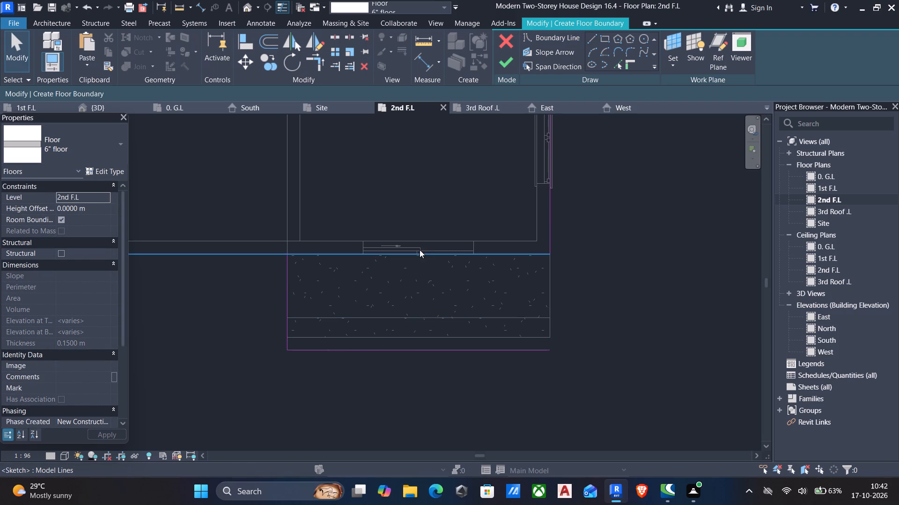
Trim the porch projection's corners, joining its west line to the south wall line and its front line to the east wall line.
text(tr)
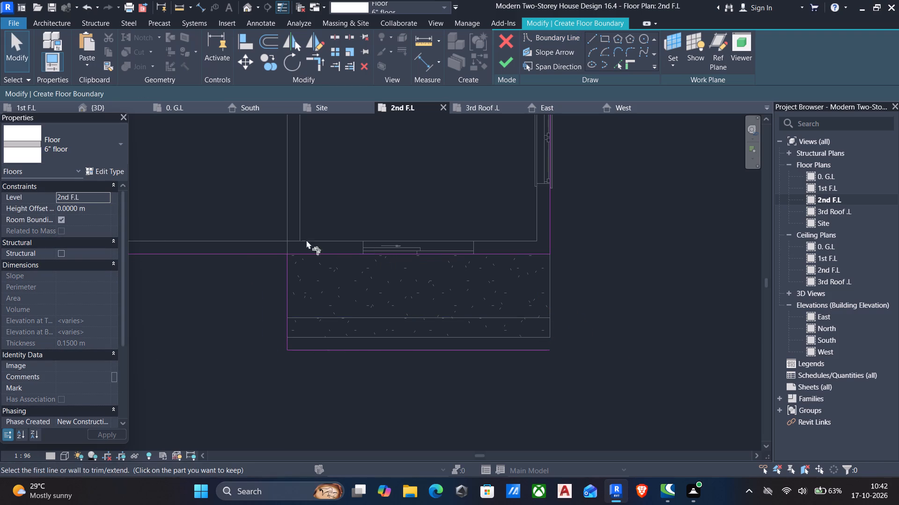
click(236, 253)
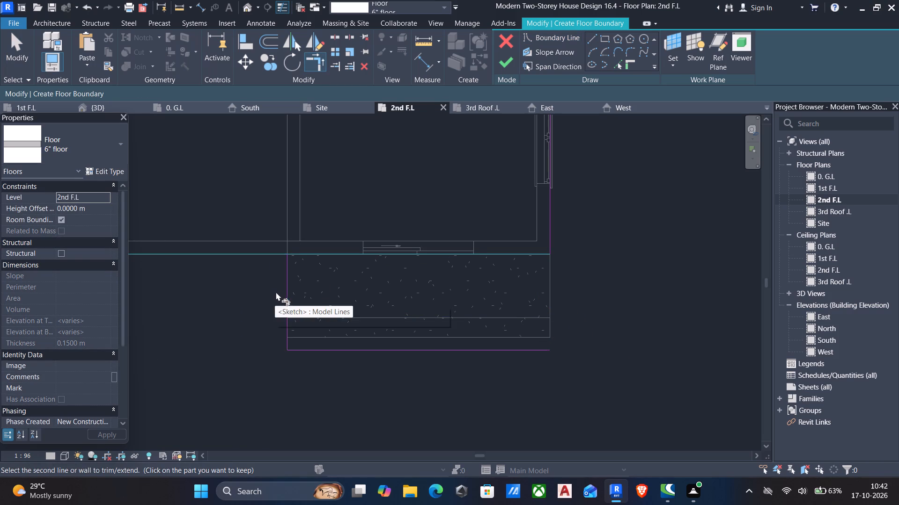
click(283, 300)
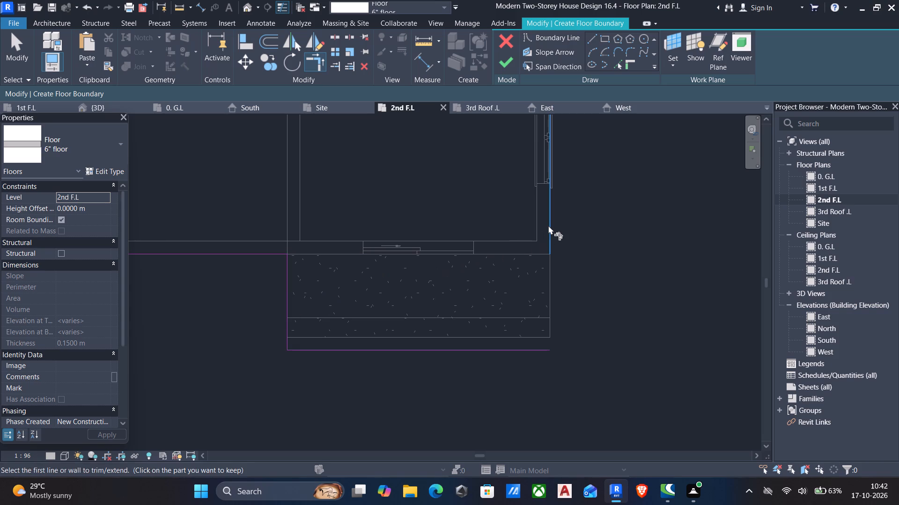
click(548, 225)
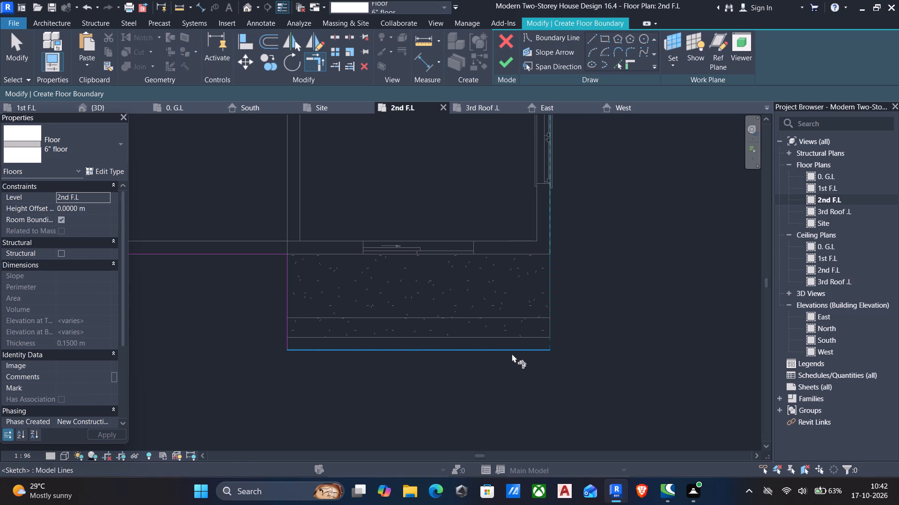
click(512, 353)
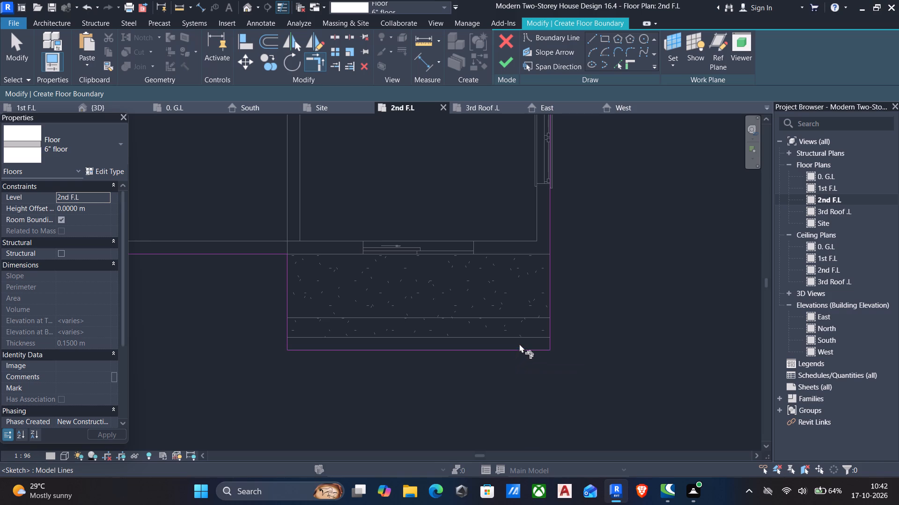
Draw a three-sided projection on the east wall line, starting 0.7 m south of the northern partition, 1 m out and about 2.6 m long.
scroll(519, 344, down, 6)
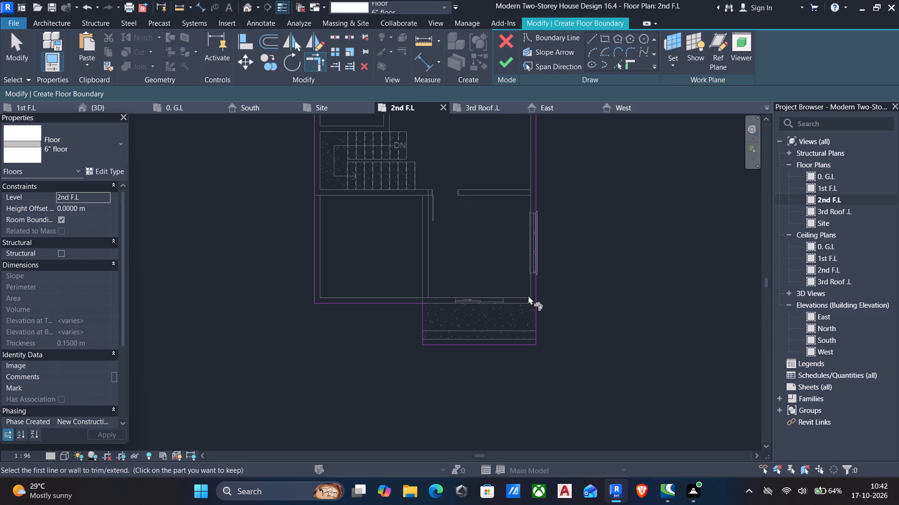
middle_drag(488, 305, 484, 340)
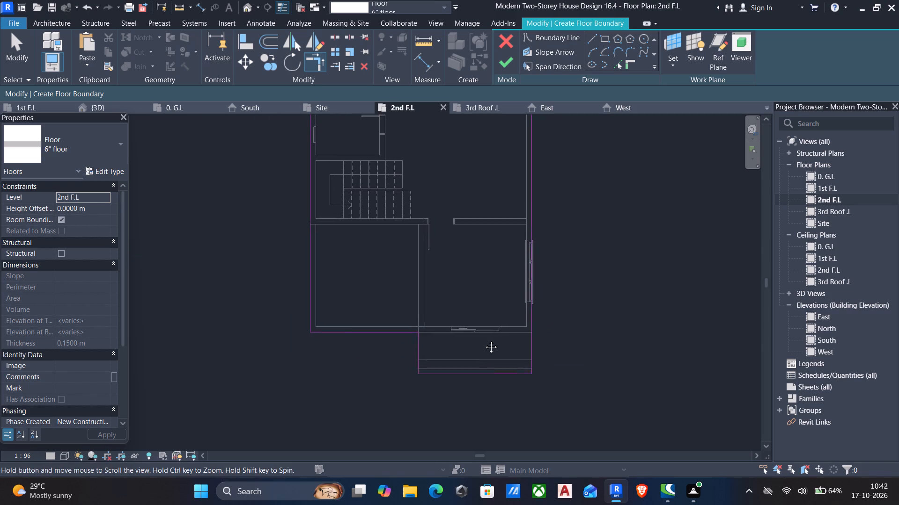
middle_drag(484, 340, 481, 365)
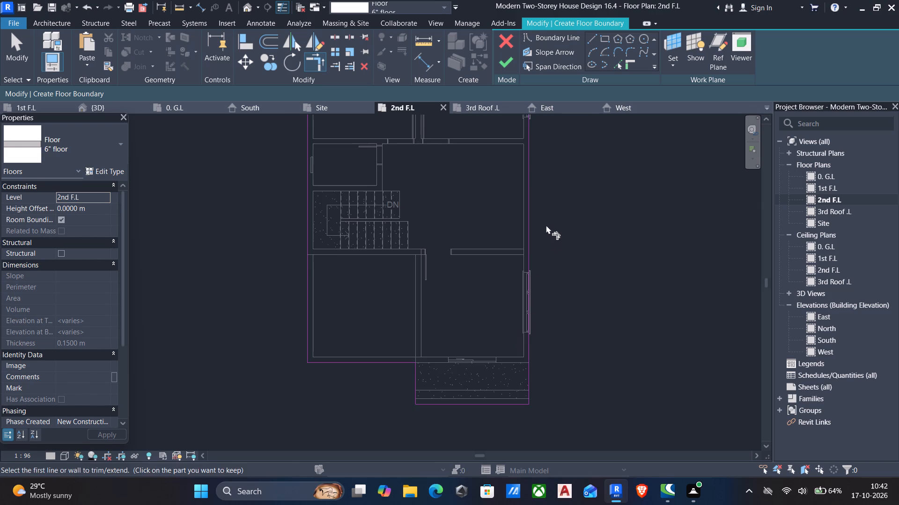
middle_drag(546, 225, 553, 203)
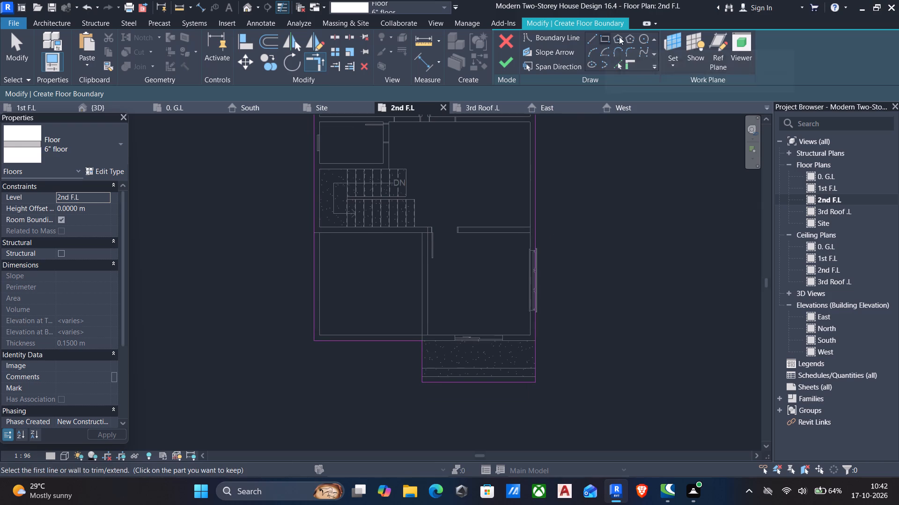
click(589, 37)
middle_drag(536, 102, 493, 211)
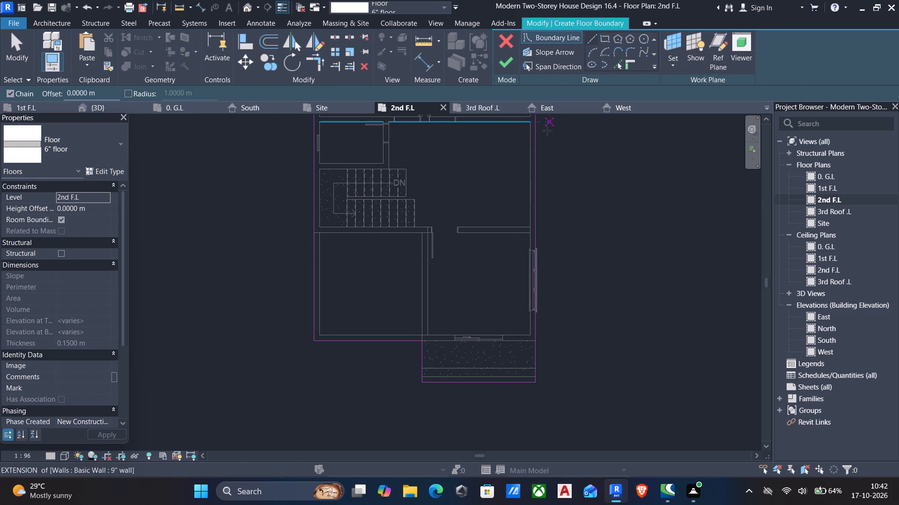
middle_drag(544, 137, 503, 234)
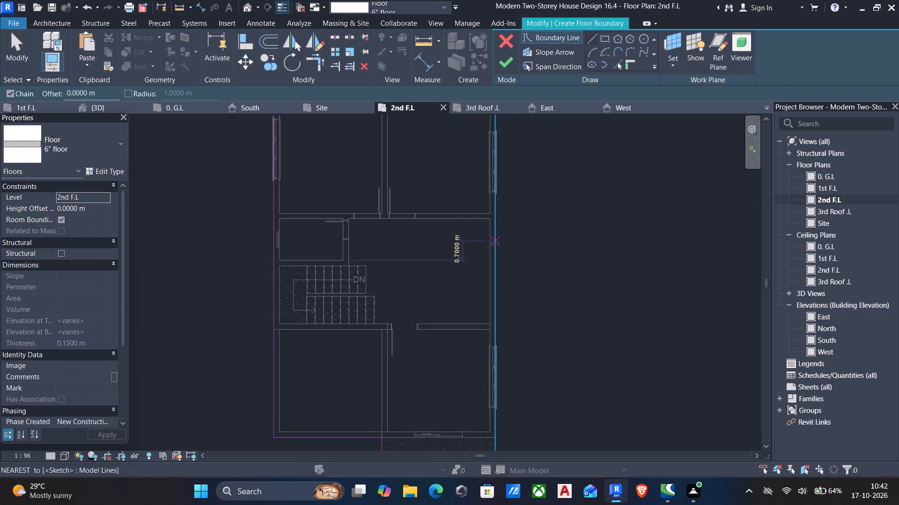
scroll(493, 221, up, 4)
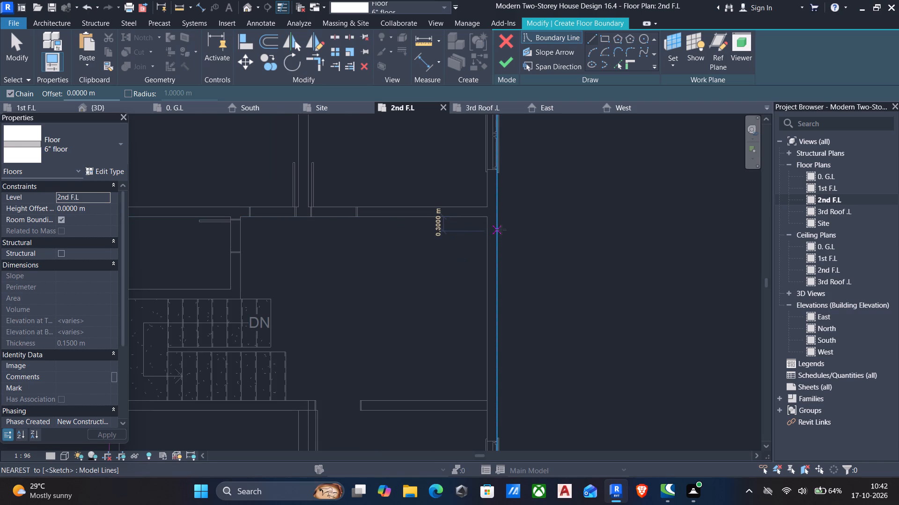
text(0.7)
key(Return)
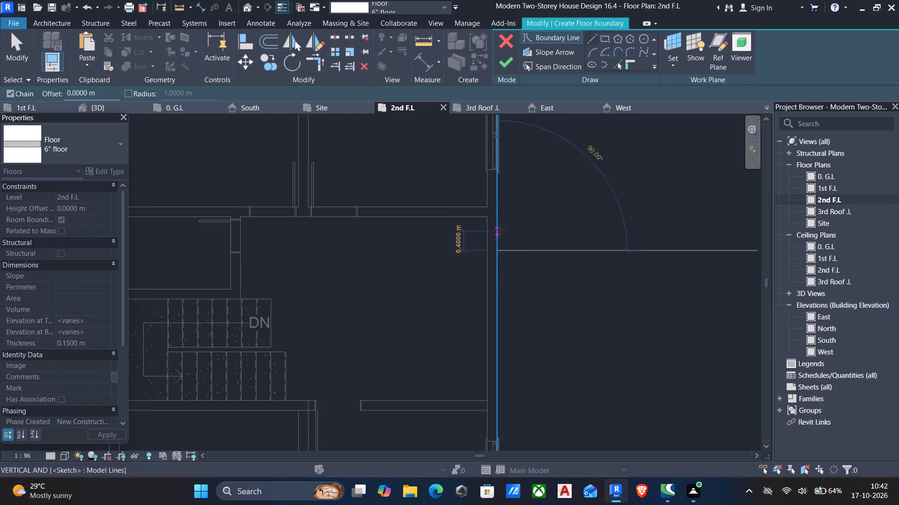
key(1)
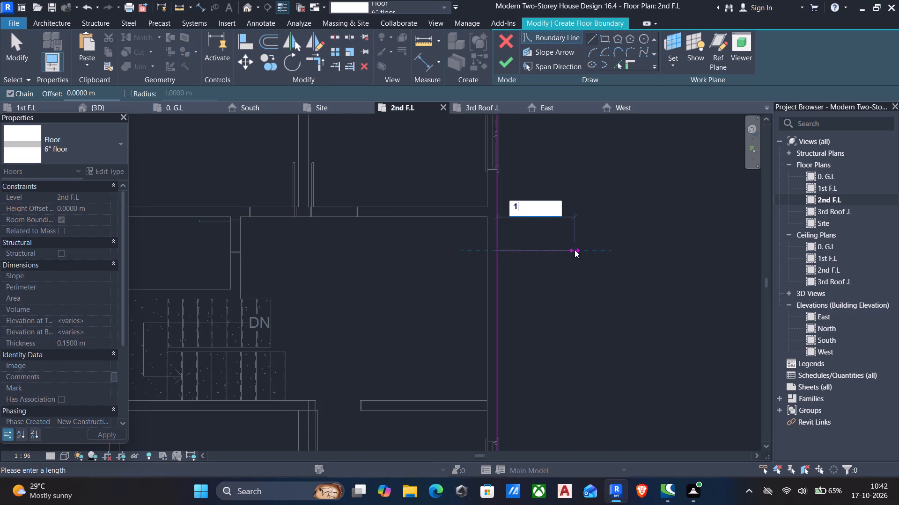
key(Return)
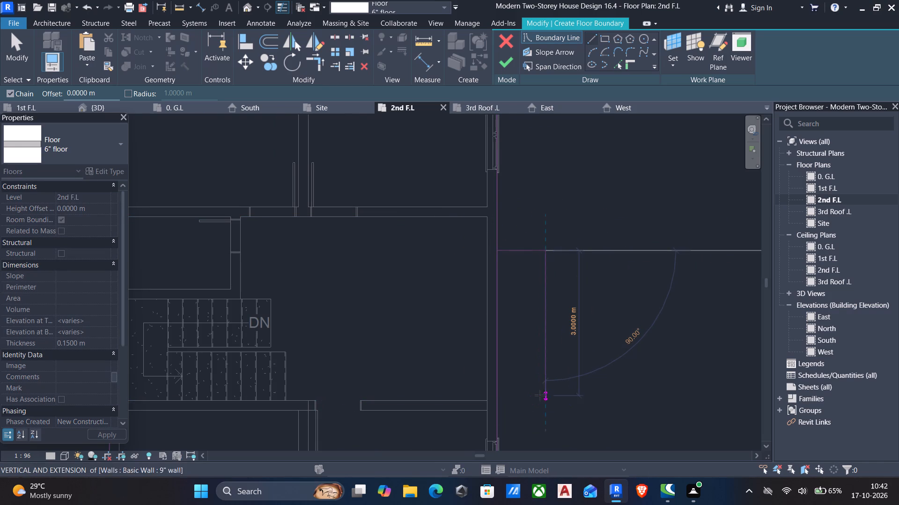
click(550, 375)
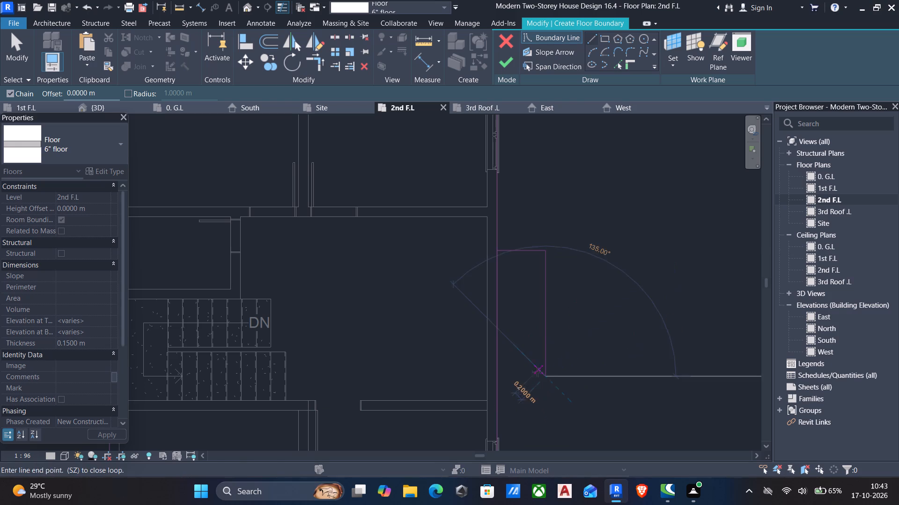
click(498, 378)
key(Escape)
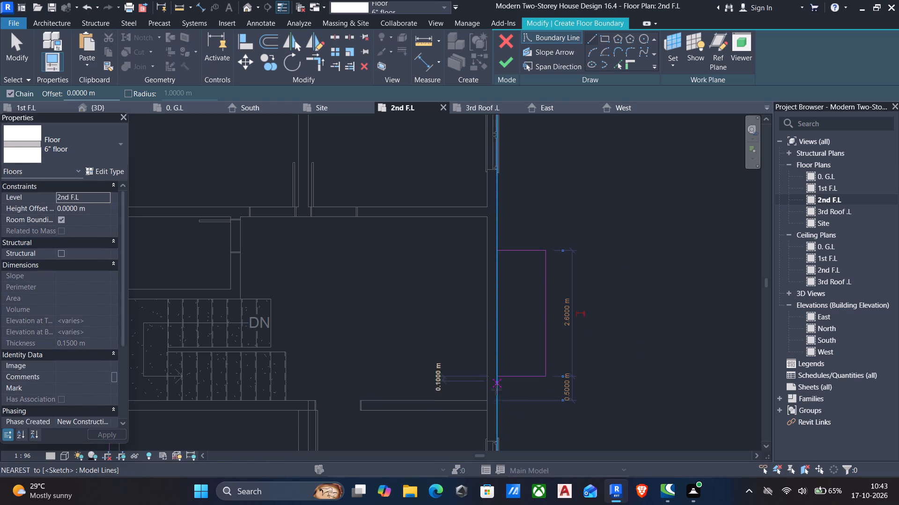
key(Escape)
Set the east projection's south line to 0.7 m from the southern partition wall.
click(525, 371)
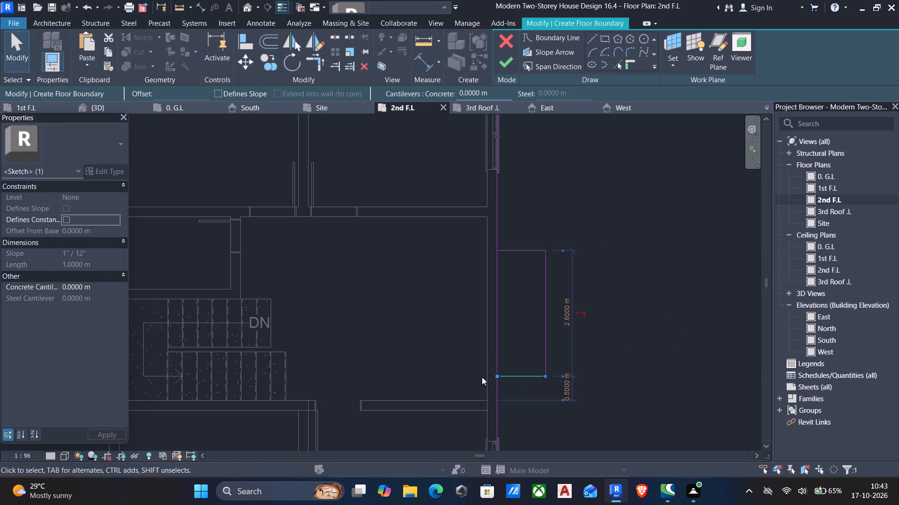
click(567, 387)
text(0.7)
key(Return)
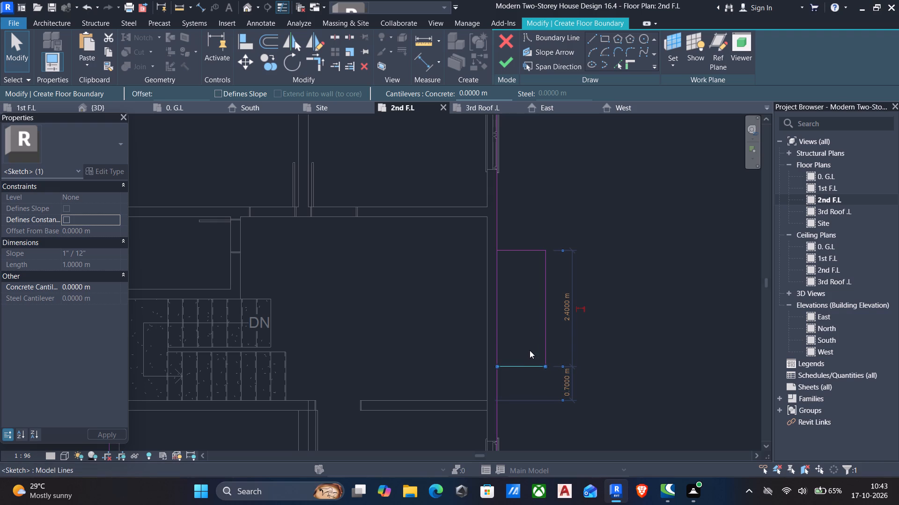
key(Escape)
Split the east wall boundary line between the north and south lines of the east projection.
text(sl)
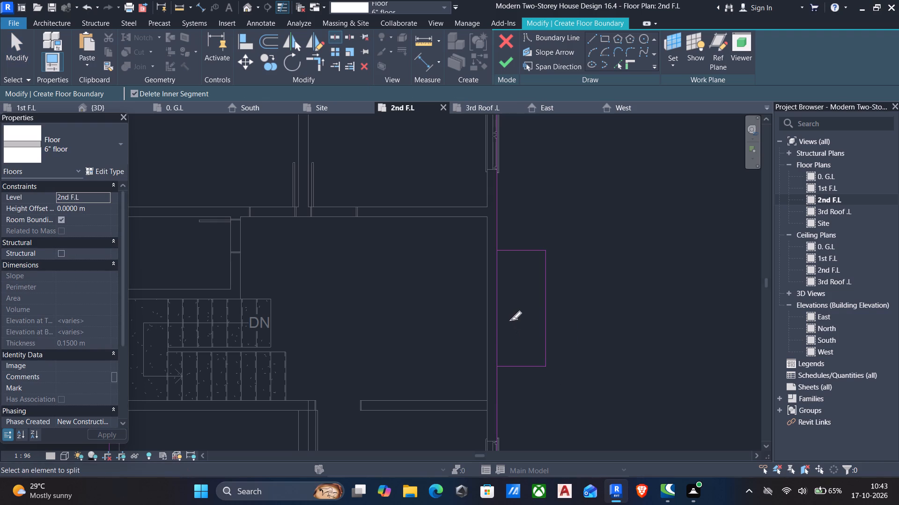
click(502, 311)
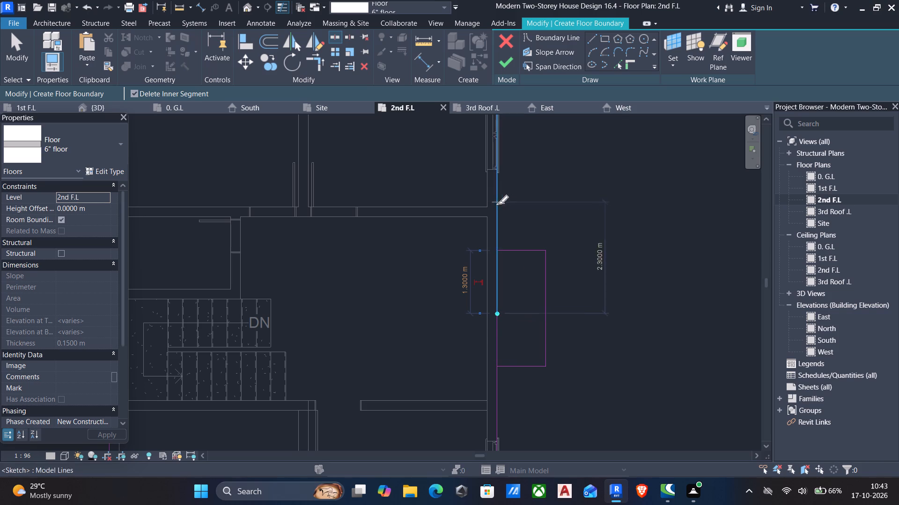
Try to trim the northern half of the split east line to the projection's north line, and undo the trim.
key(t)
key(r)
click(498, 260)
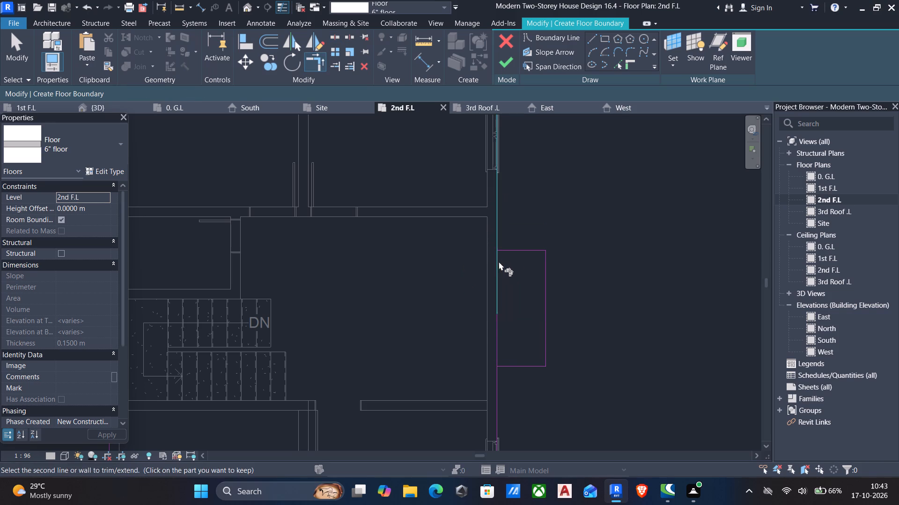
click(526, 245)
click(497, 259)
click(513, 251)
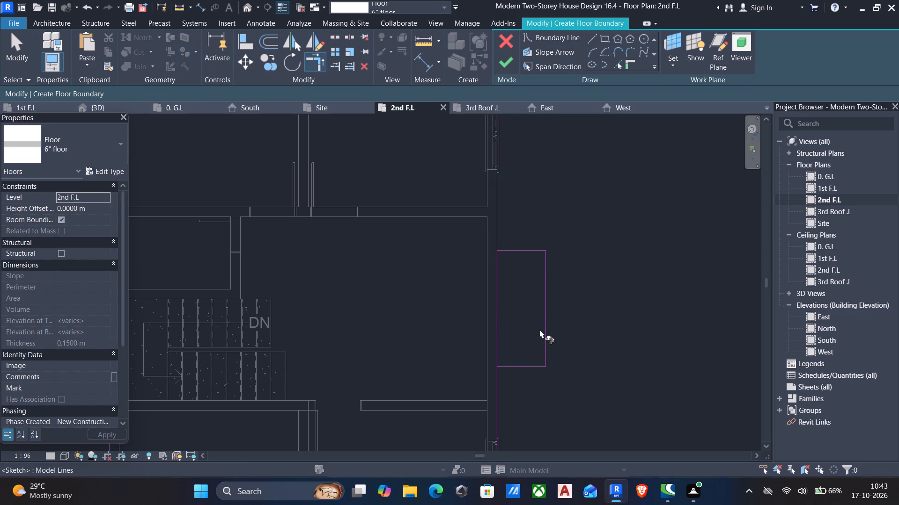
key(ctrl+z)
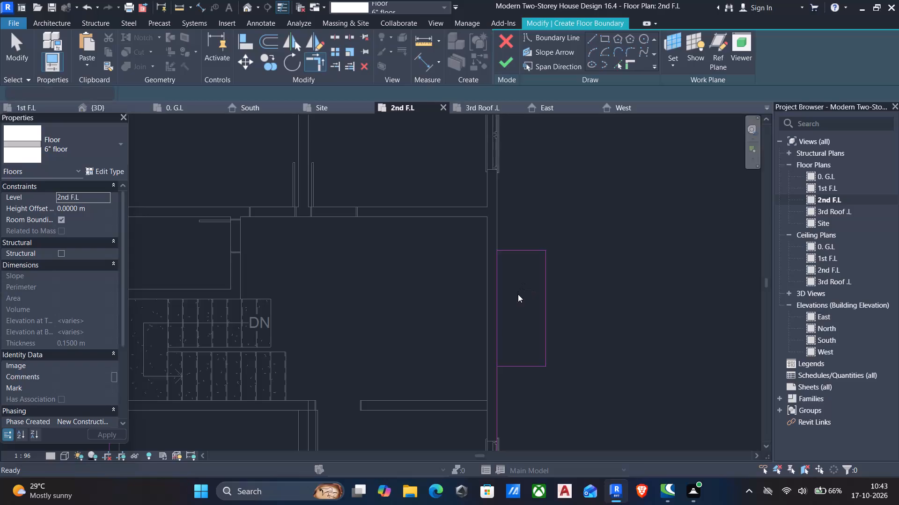
Trim both halves of the split east line to the projection's north and south lines, keeping the parts outside the projection.
click(527, 254)
click(497, 229)
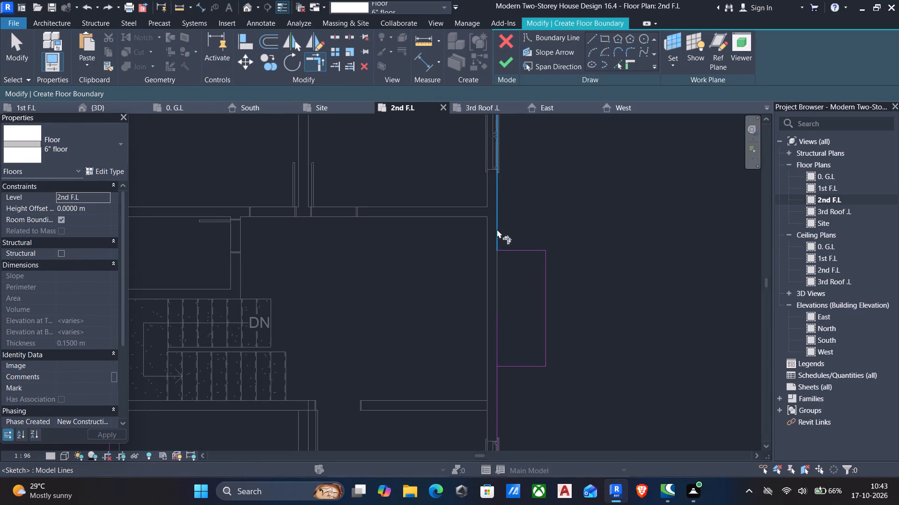
click(519, 362)
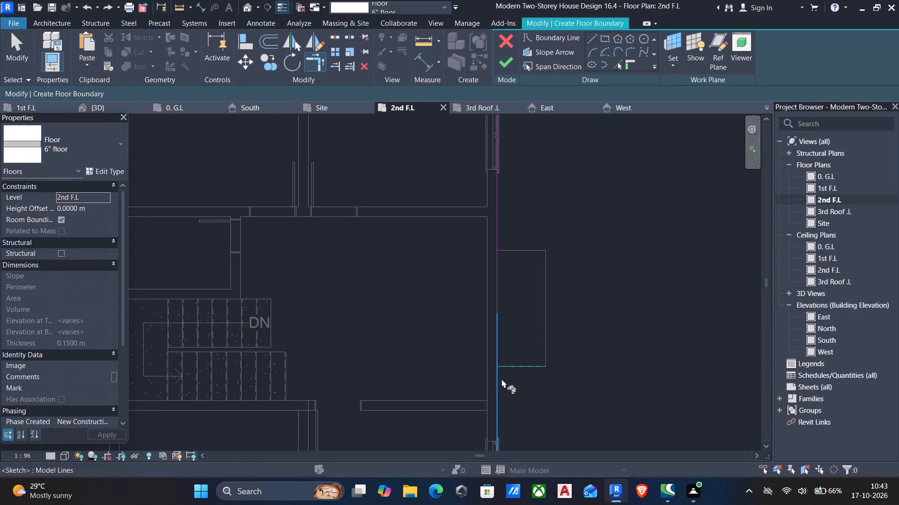
click(501, 379)
Finish the 2nd F.L floor boundary and create the slab without attaching the walls to its bottom.
middle_drag(564, 407, 587, 377)
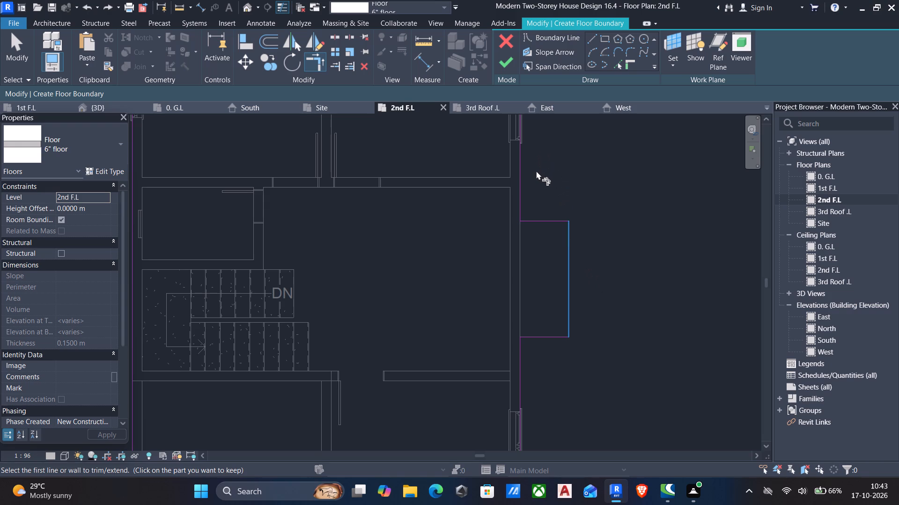
middle_drag(558, 236, 563, 218)
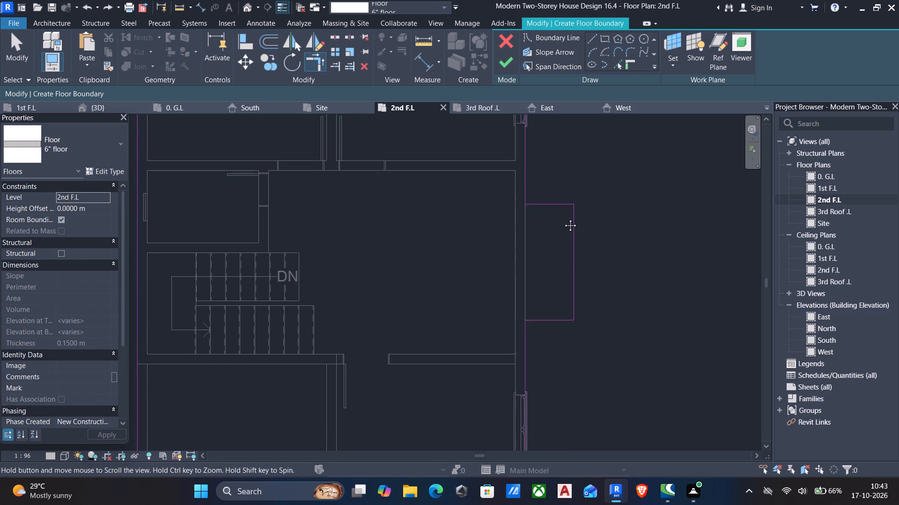
middle_drag(563, 218, 563, 217)
scroll(554, 234, down, 2)
middle_drag(554, 313, 600, 214)
middle_drag(599, 317, 588, 289)
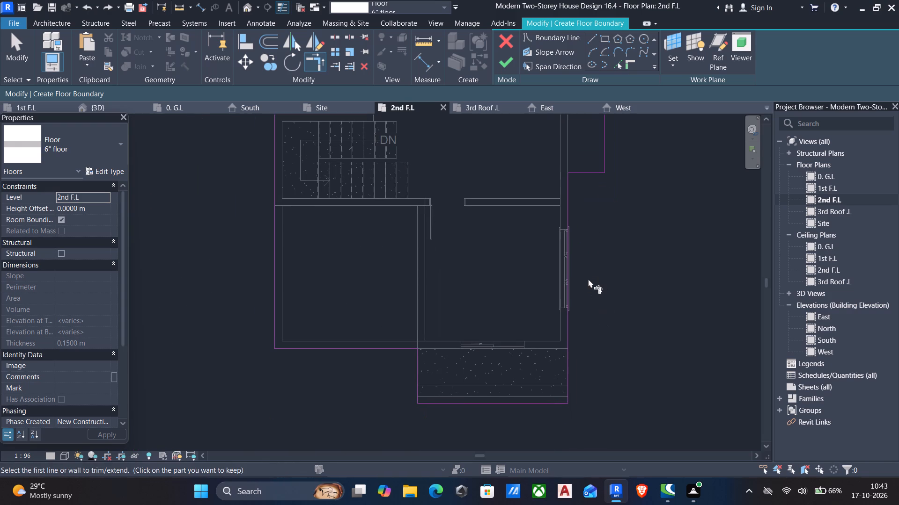
key(Escape)
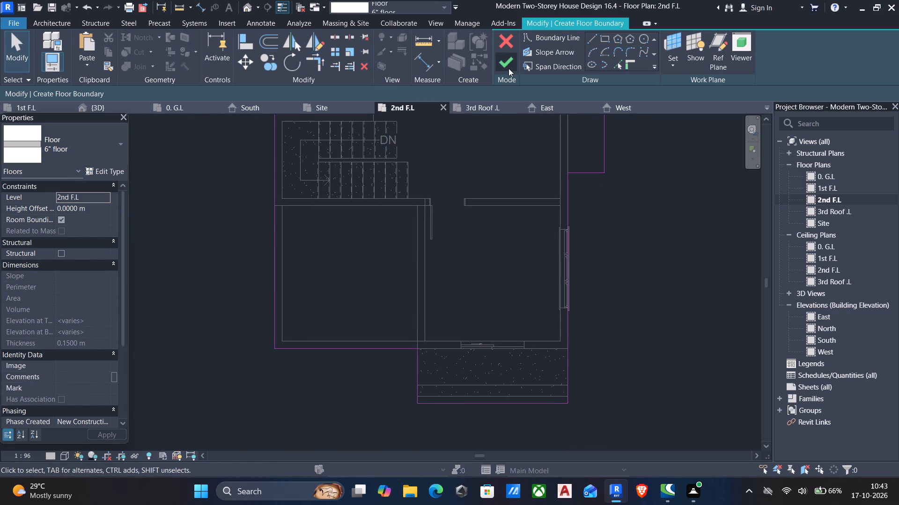
click(508, 66)
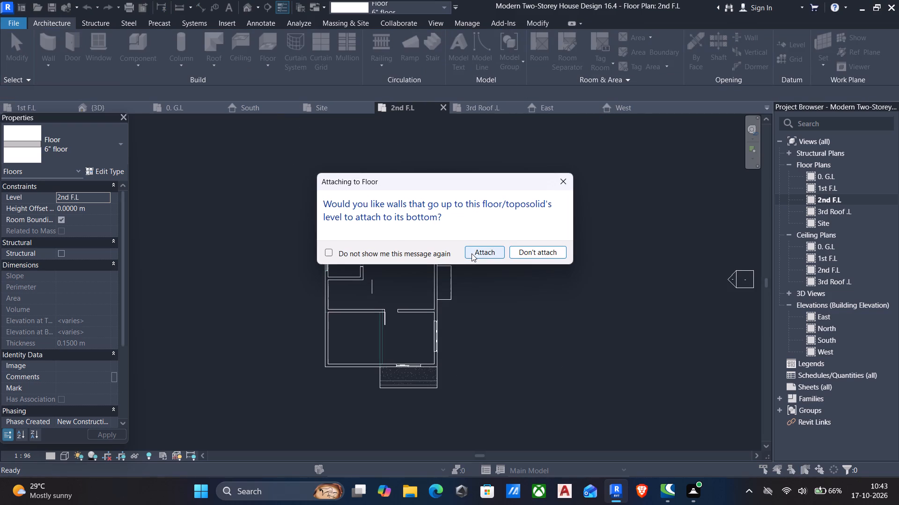
click(526, 249)
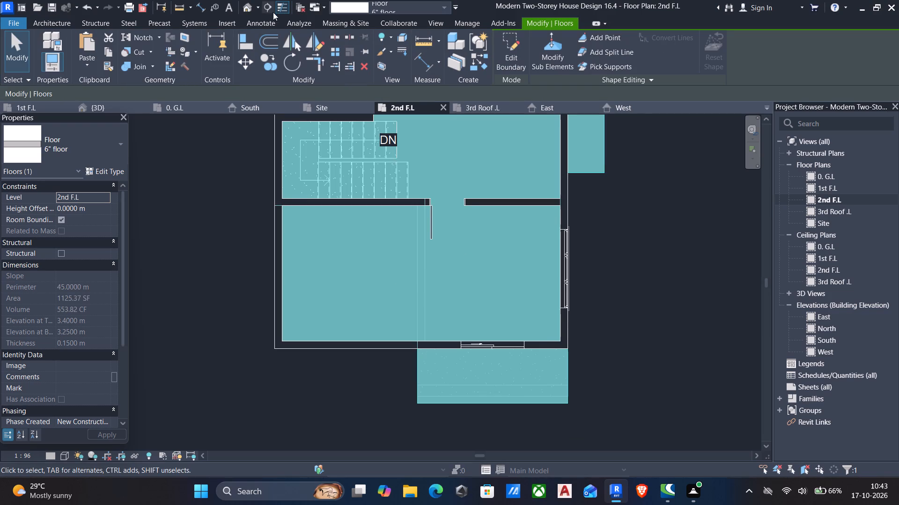
Open the 3D view and examine the new slab's front and east projections from the east side of the house.
click(249, 7)
scroll(456, 335, down, 7)
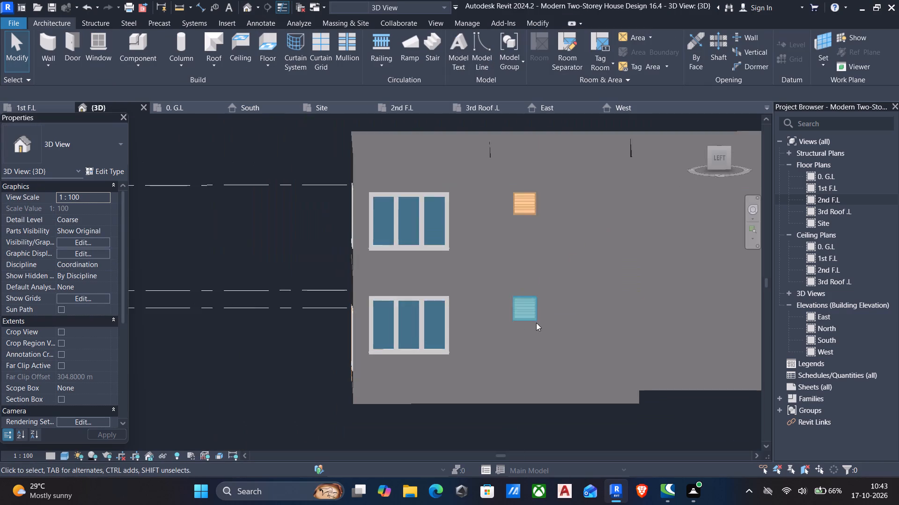
scroll(536, 323, down, 4)
middle_drag(538, 323, 487, 324)
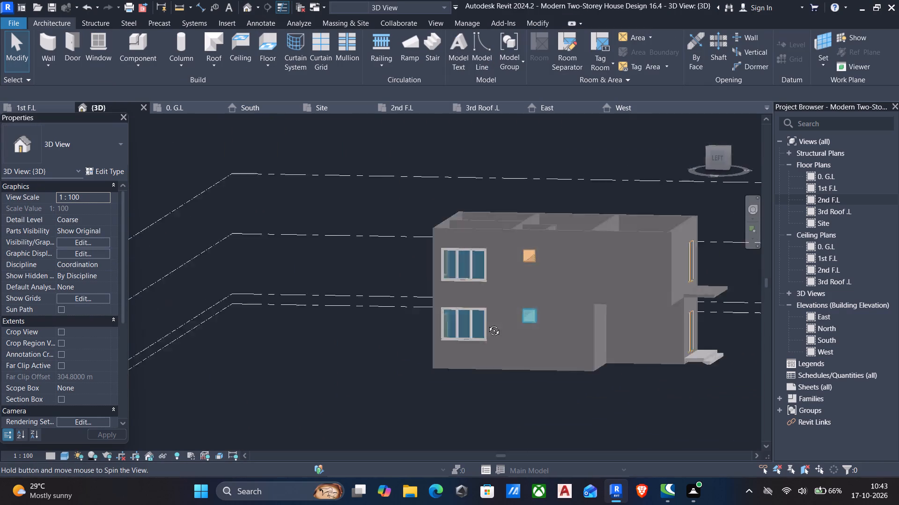
middle_drag(487, 324, 214, 408)
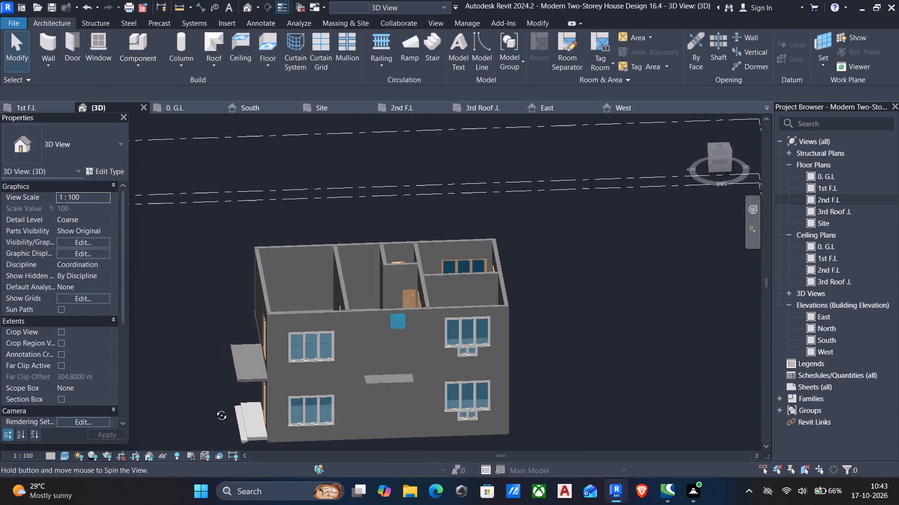
Reopen the 2nd F.L slab boundary in the 2nd F.L plan and pick the stair's north, east and south edges as boundary lines.
middle_drag(214, 408, 257, 416)
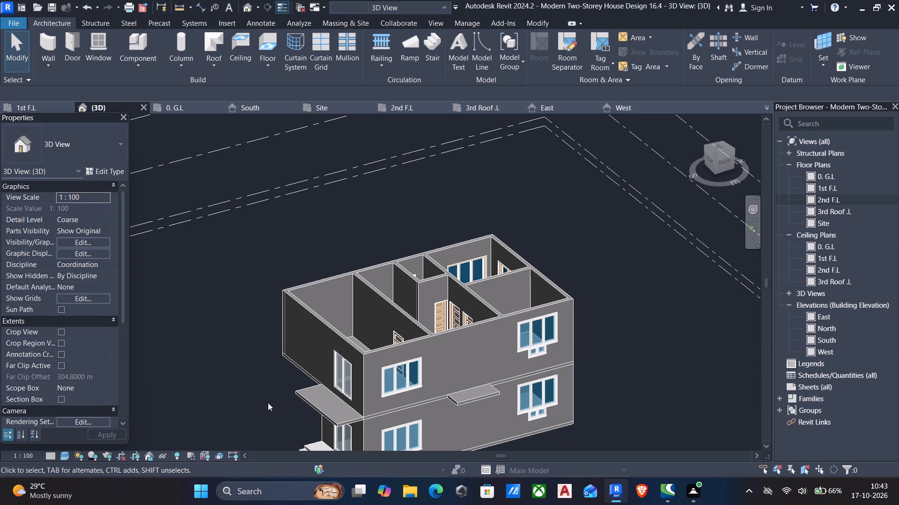
click(350, 420)
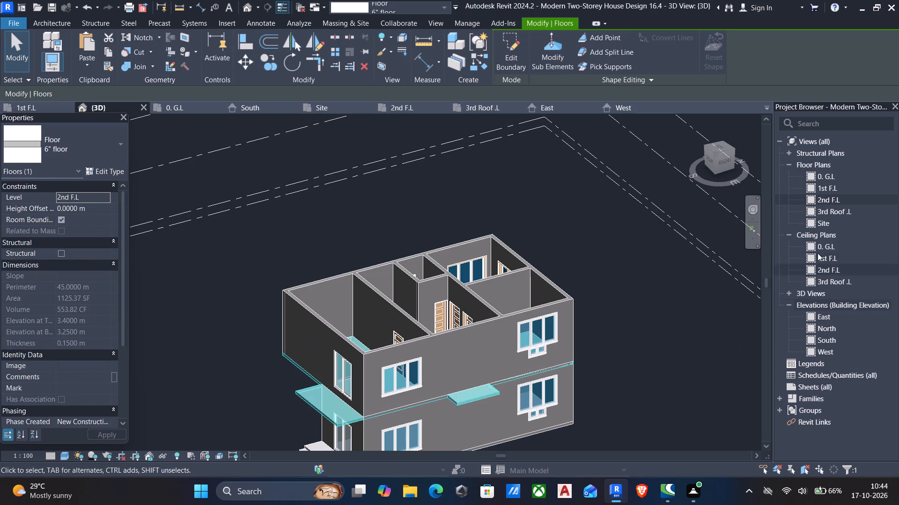
click(509, 51)
double_click(833, 205)
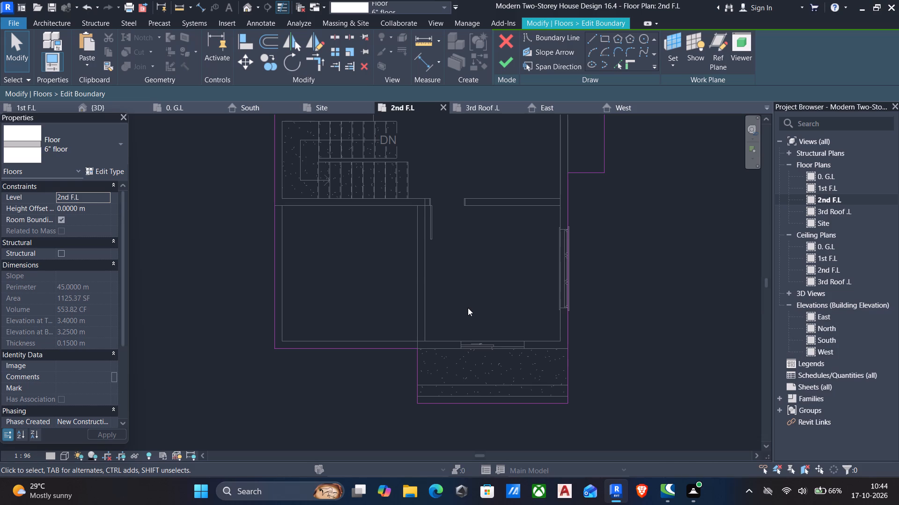
middle_drag(319, 265, 330, 328)
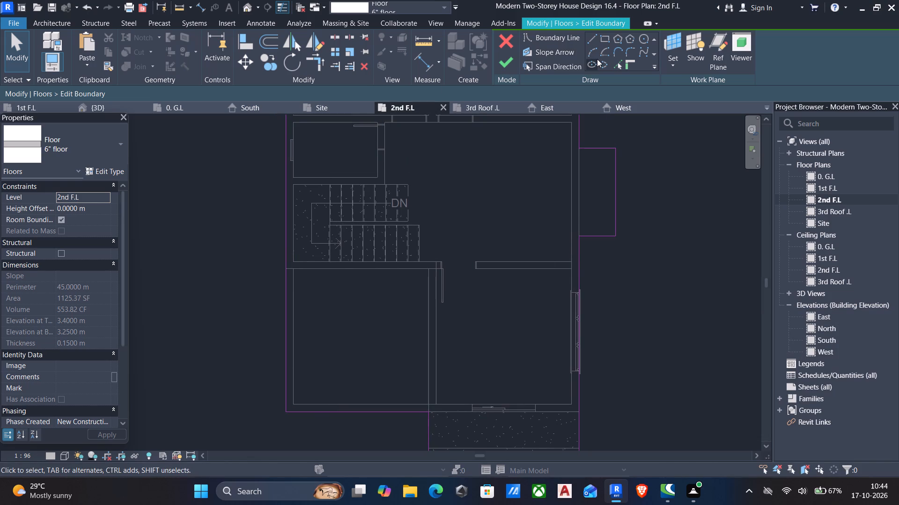
click(614, 66)
scroll(334, 201, up, 3)
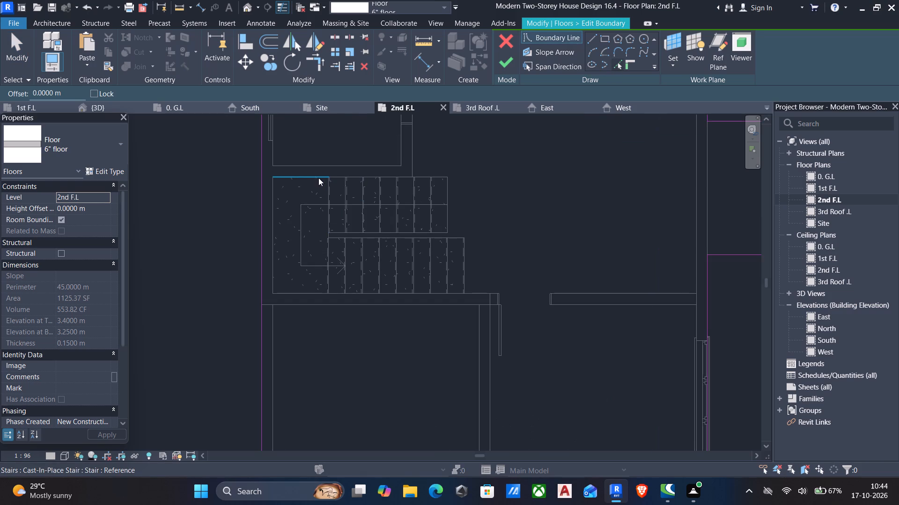
click(321, 175)
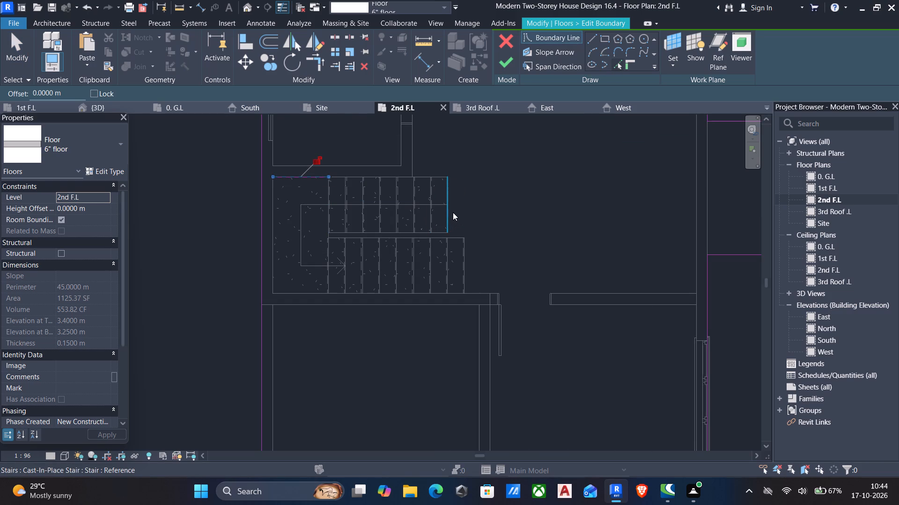
scroll(452, 210, up, 3)
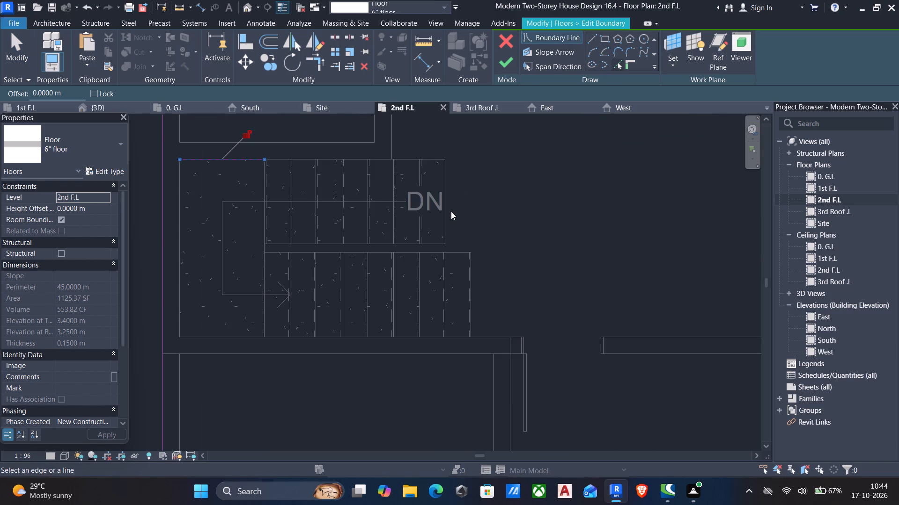
click(449, 213)
click(355, 333)
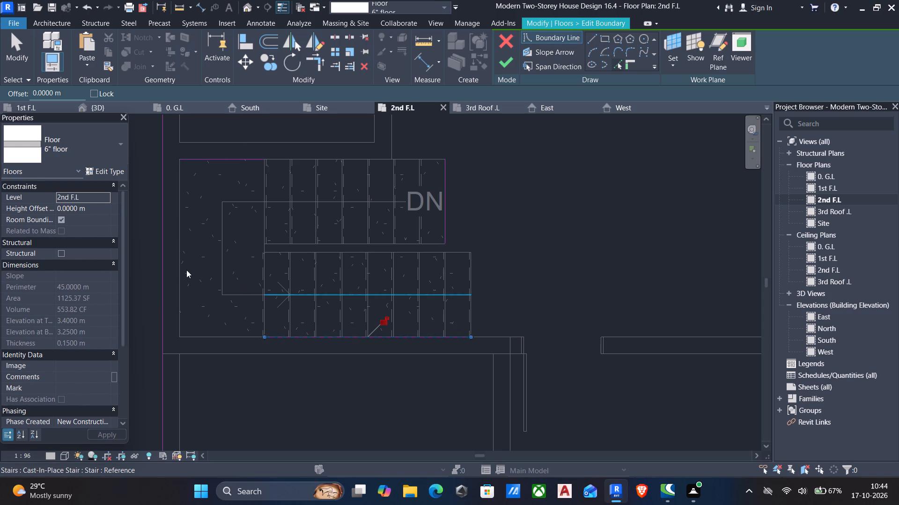
Split the slab's west boundary line beside the stair landing.
middle_drag(186, 270, 359, 340)
key(Escape)
text(sl)
click(340, 298)
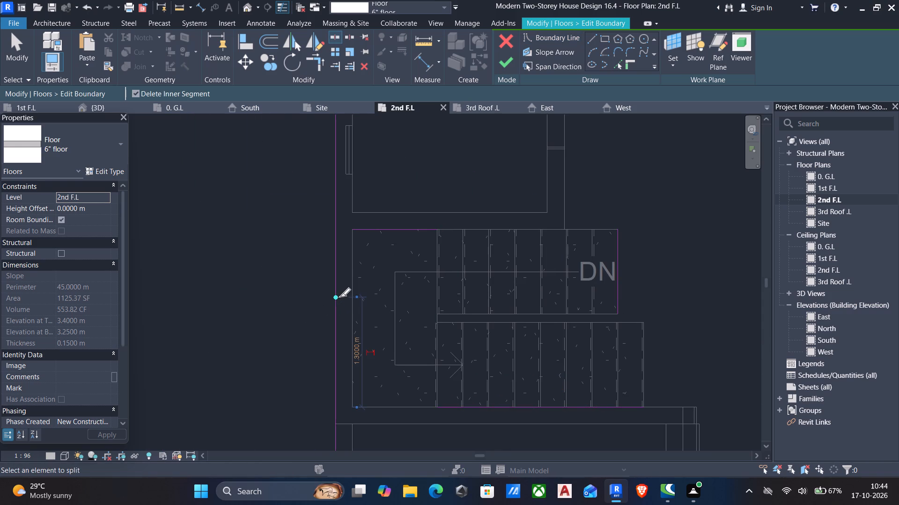
key(Escape)
key(Escape)
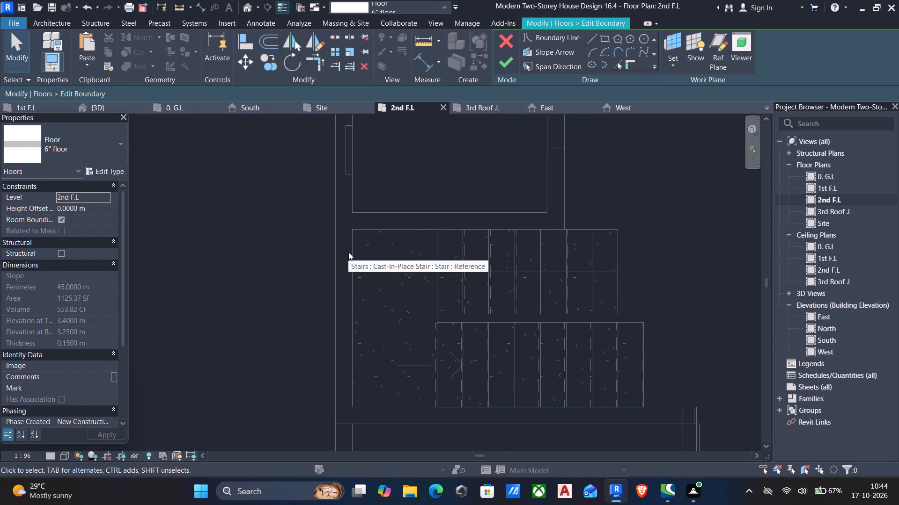
Trim the picked stair lines to each other and to both halves of the west line, cutting the stair area out of the slab.
text(tr)
click(368, 228)
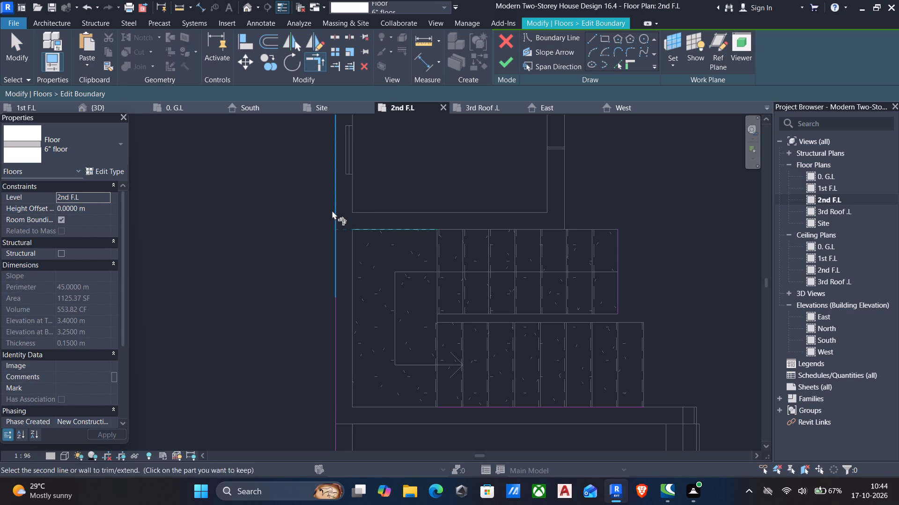
click(333, 210)
click(412, 227)
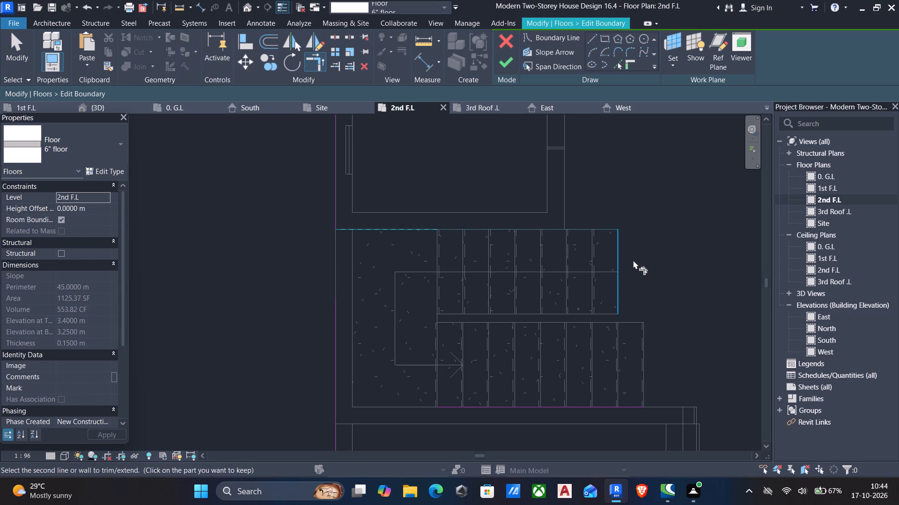
click(621, 255)
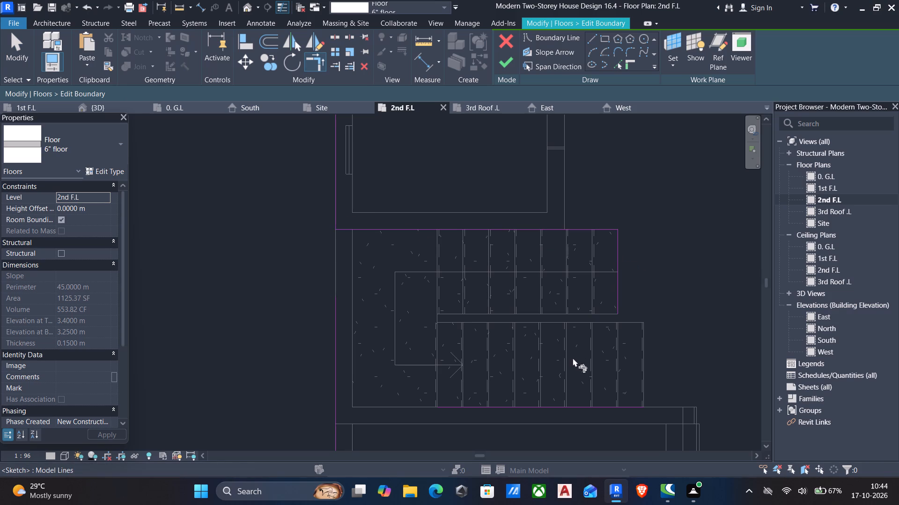
click(555, 405)
click(621, 278)
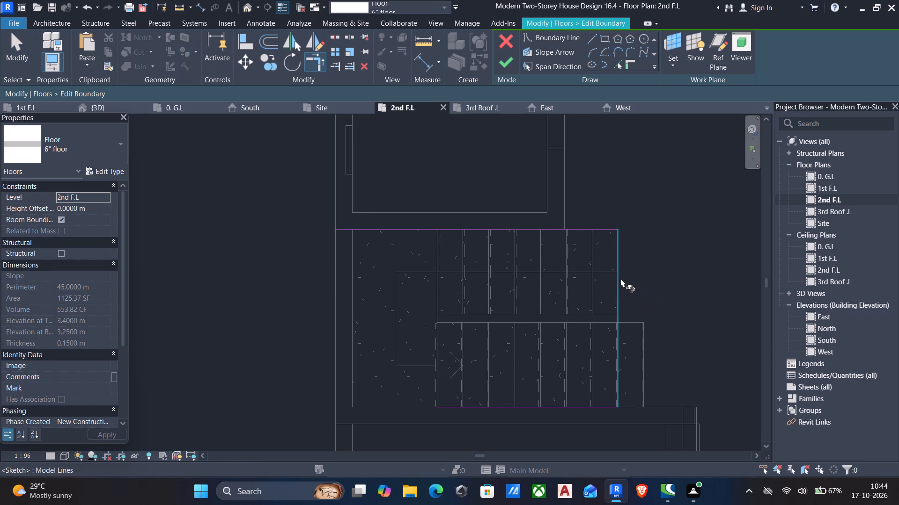
middle_drag(485, 382, 550, 252)
click(550, 276)
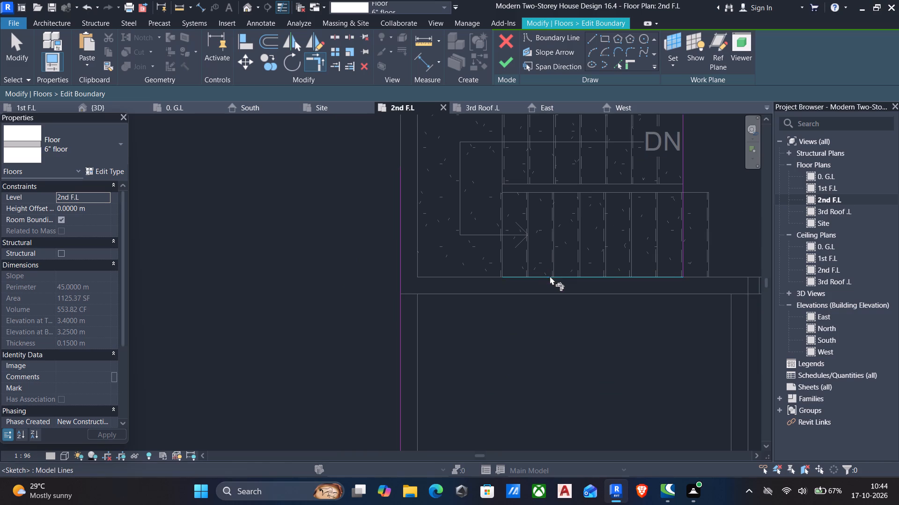
click(399, 330)
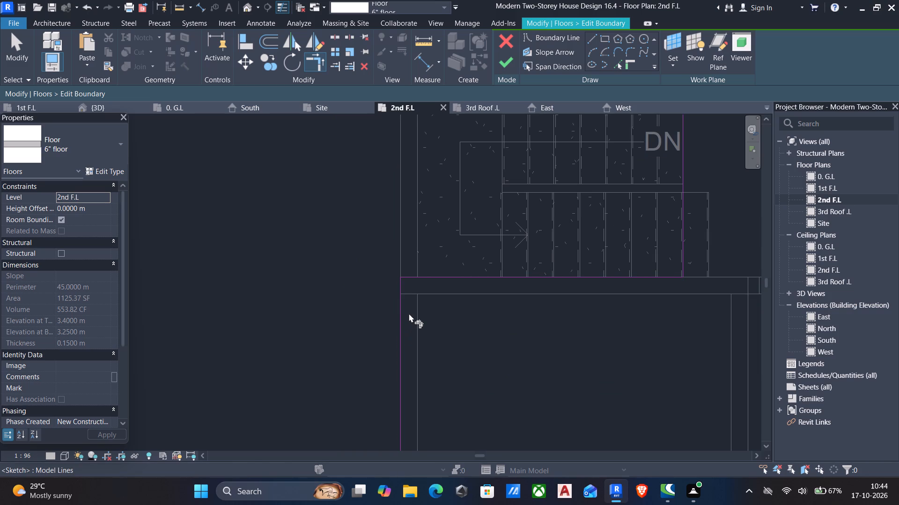
Finish the slab's boundary edit and dismiss the save reminder without saving.
scroll(442, 314, down, 4)
middle_drag(500, 289, 461, 345)
scroll(455, 344, down, 3)
middle_drag(423, 339, 420, 299)
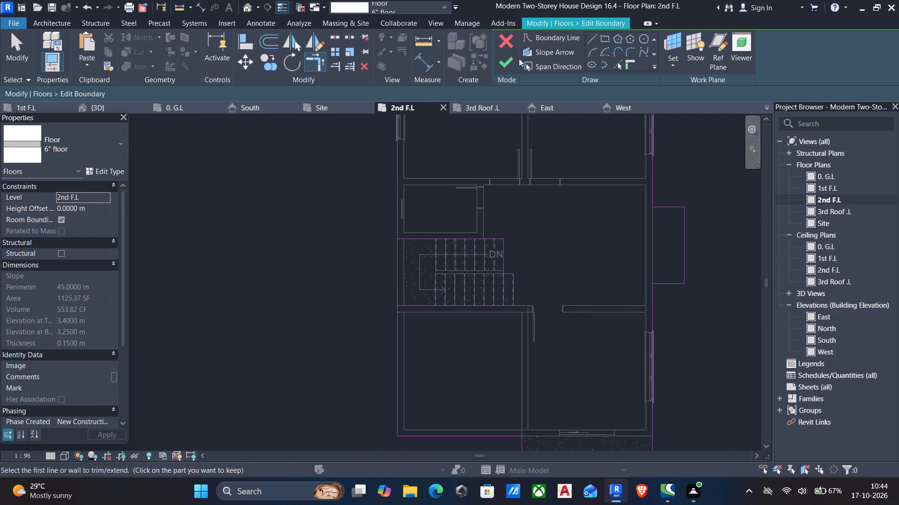
click(507, 64)
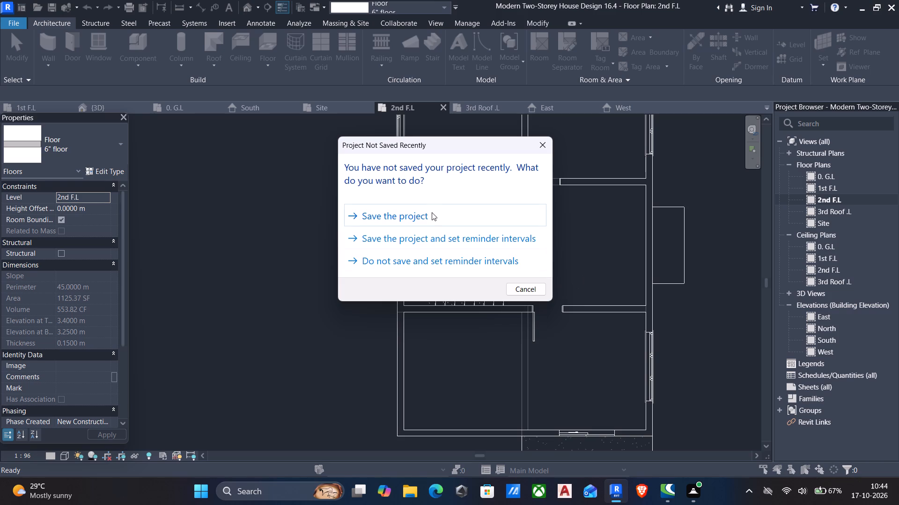
click(546, 143)
Select the edited slab, open the 3D view and examine the stair opening from above and around the house.
click(539, 251)
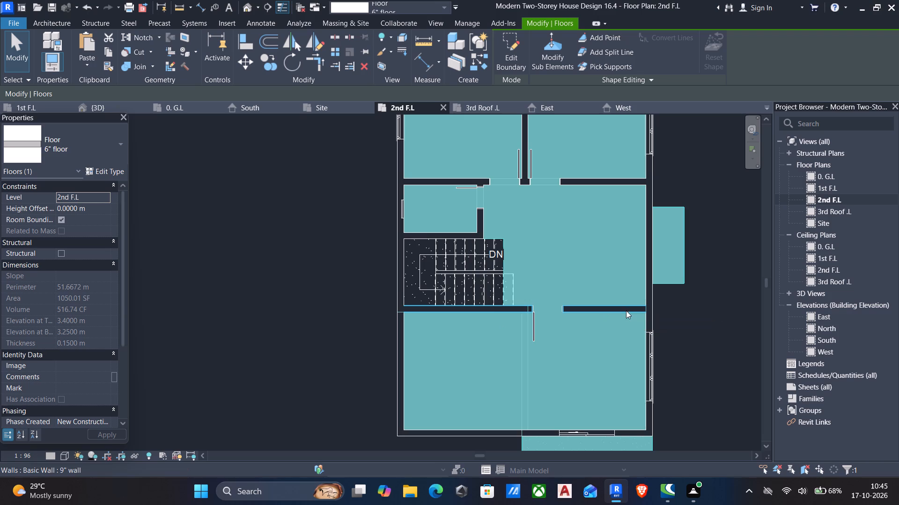
click(249, 7)
scroll(453, 280, down, 3)
shift+middle_drag(453, 277, 532, 328)
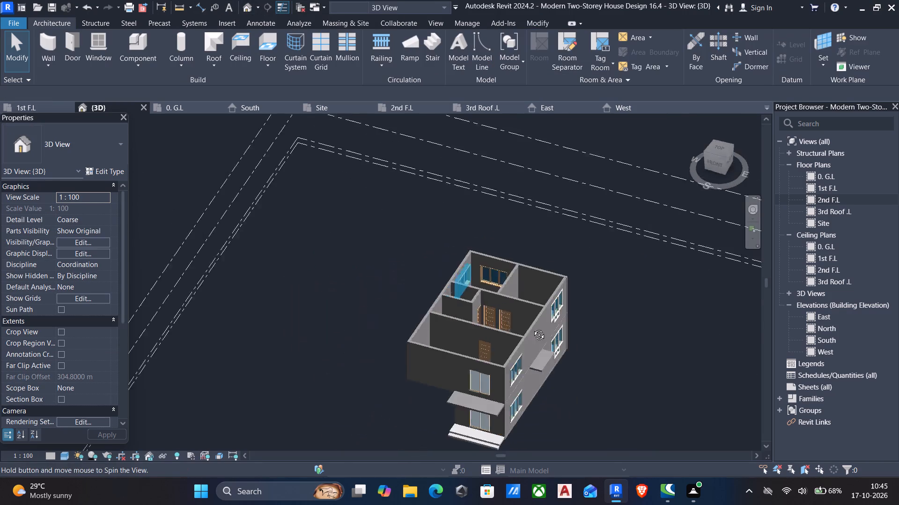
shift+middle_drag(532, 328, 665, 349)
shift+scroll(665, 349, down, 4)
shift+middle_drag(640, 276, 478, 355)
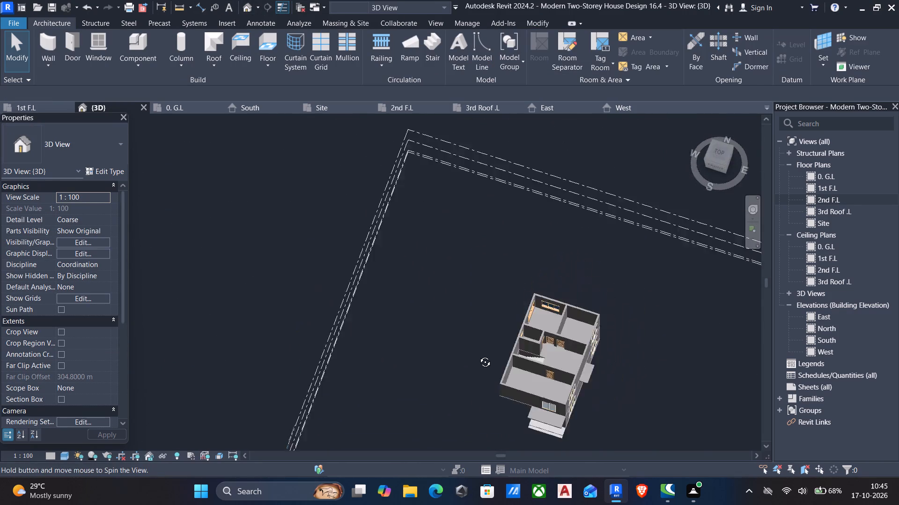
shift+middle_drag(478, 355, 328, 279)
scroll(542, 318, up, 5)
scroll(423, 319, up, 4)
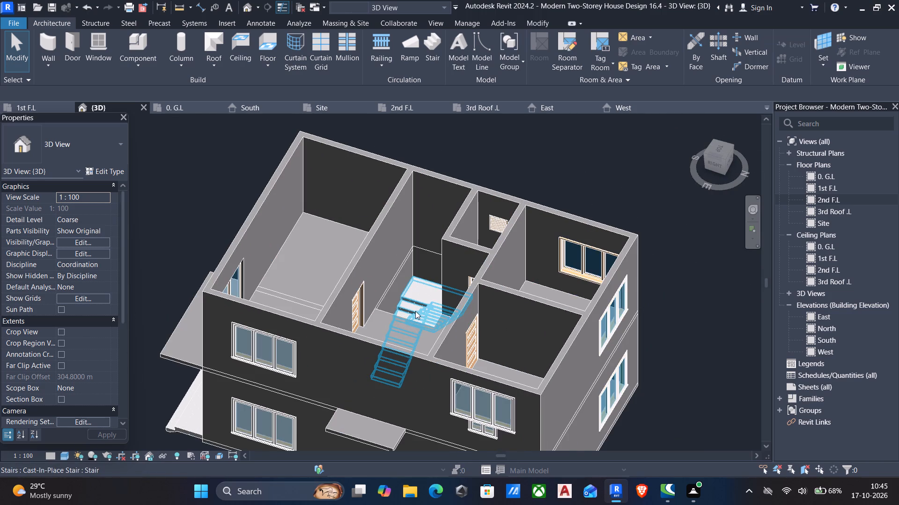
middle_drag(415, 311, 565, 384)
scroll(565, 384, down, 4)
middle_drag(568, 367, 0, 147)
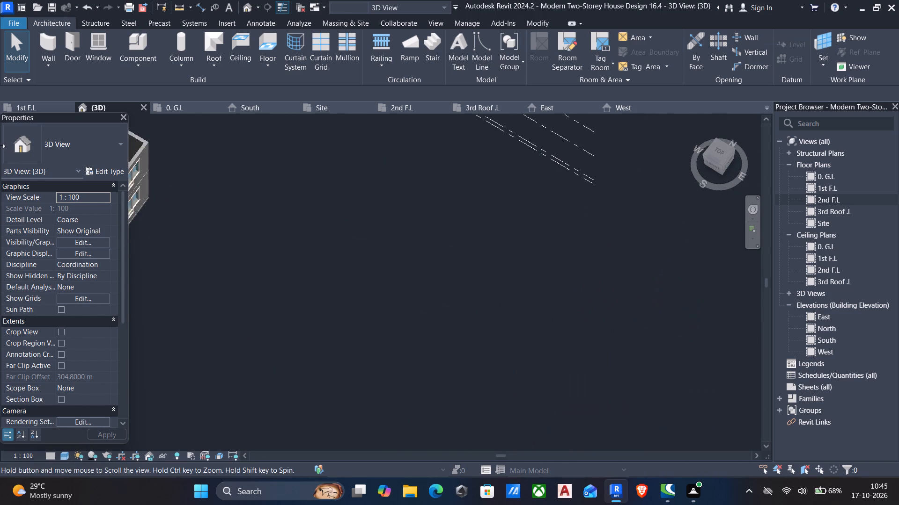
scroll(57, 174, down, 5)
scroll(280, 279, down, 5)
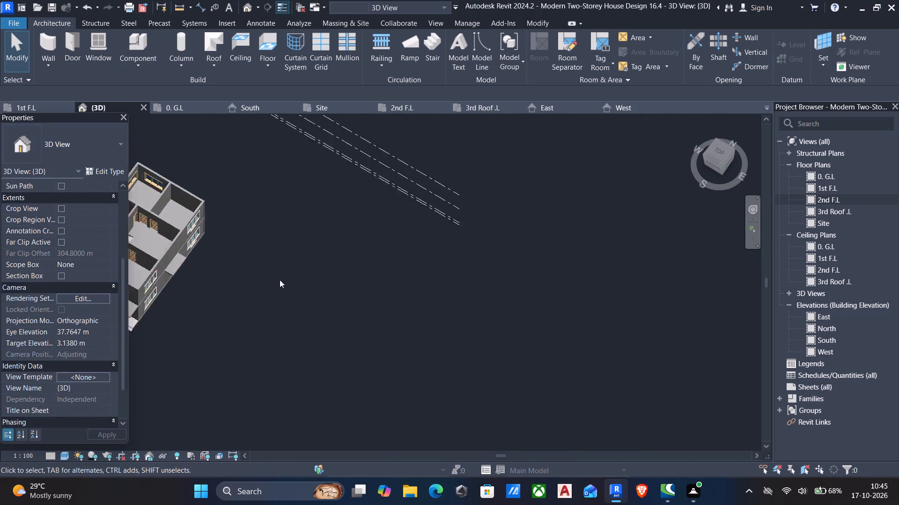
scroll(280, 280, down, 2)
middle_drag(287, 279, 534, 331)
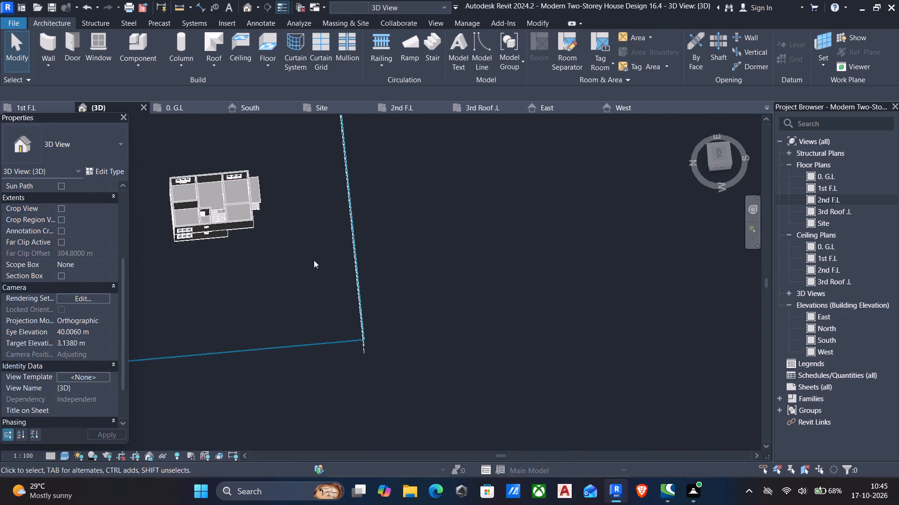
scroll(221, 237, up, 8)
middle_drag(222, 228, 444, 358)
middle_drag(448, 353, 442, 310)
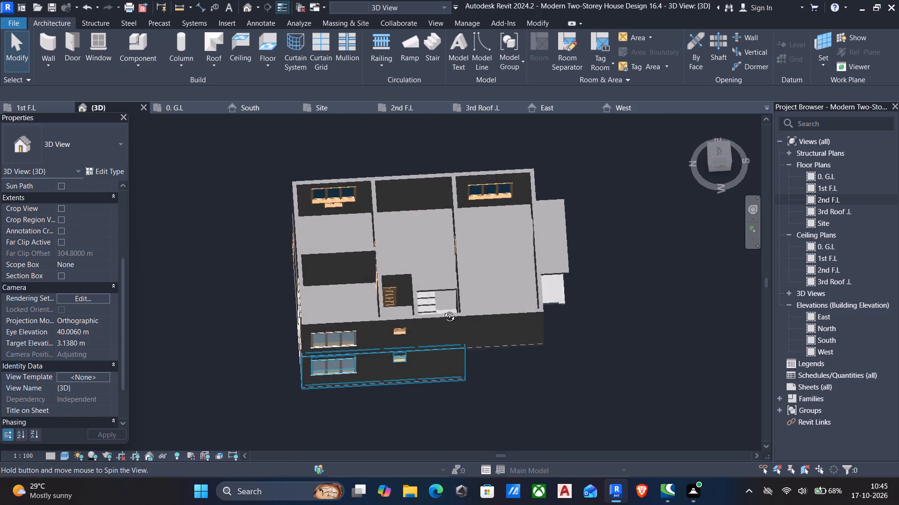
middle_drag(442, 310, 402, 317)
Examine up close how the stair's top treads meet the edge of the slab opening.
scroll(420, 338, up, 16)
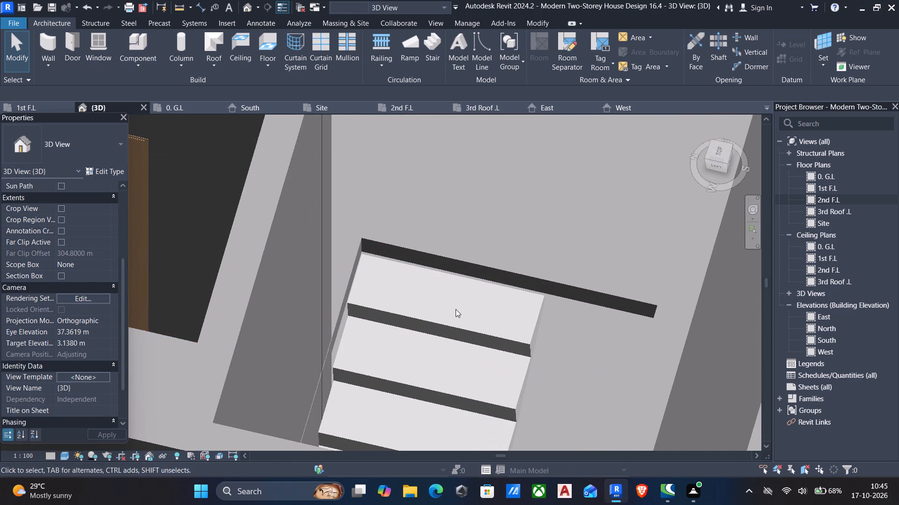
middle_drag(470, 288, 439, 275)
scroll(434, 387, up, 1)
middle_drag(434, 388, 442, 4)
middle_drag(444, 14, 431, 62)
middle_drag(491, 170, 476, 212)
scroll(472, 199, up, 3)
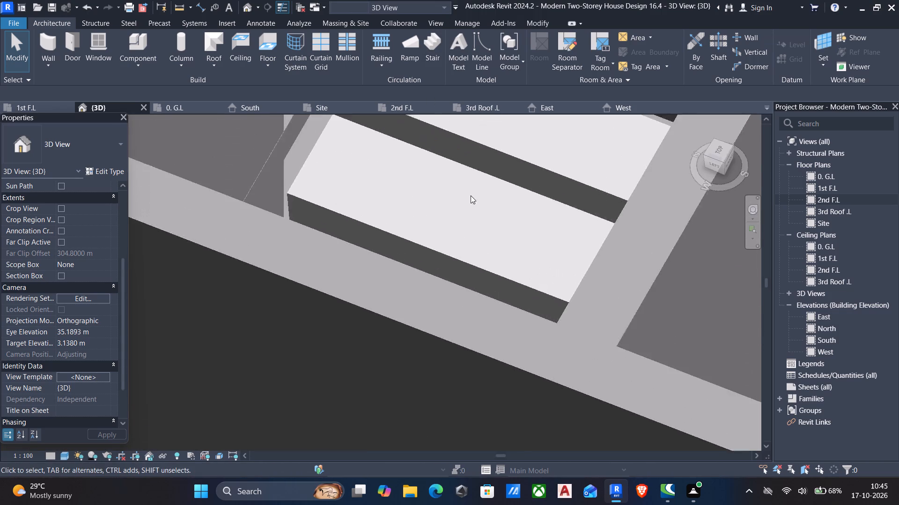
scroll(471, 195, up, 1)
middle_drag(471, 193, 418, 307)
scroll(418, 307, up, 1)
middle_drag(467, 159, 420, 309)
scroll(184, 190, up, 3)
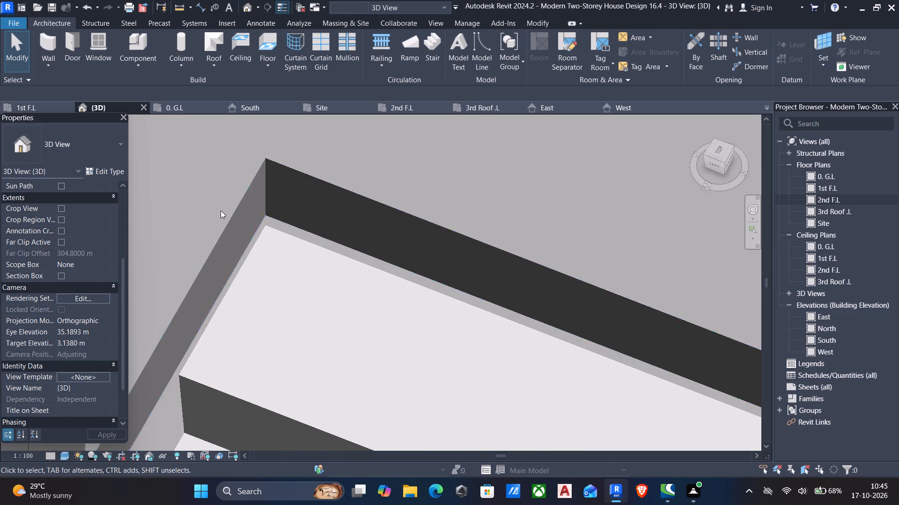
Select the stair and check it against the floor levels in the South, North, East and West elevations.
click(280, 231)
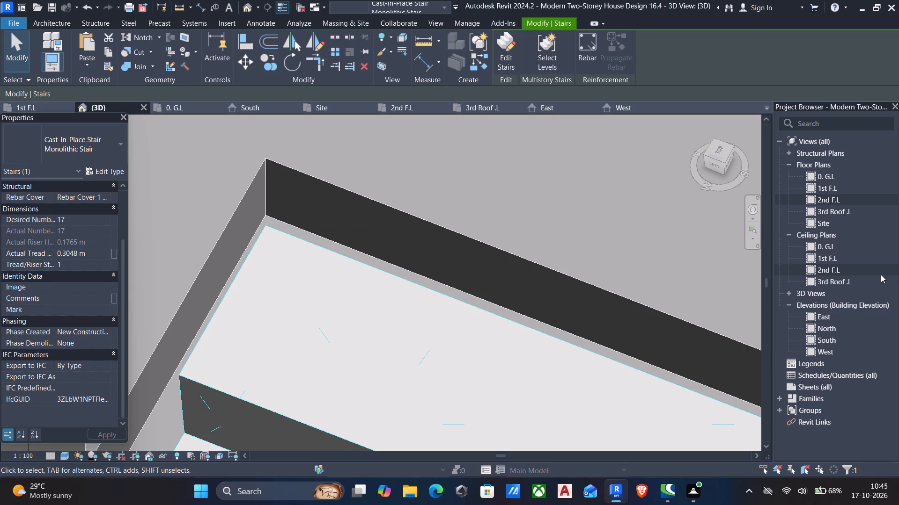
double_click(837, 344)
scroll(402, 355, up, 4)
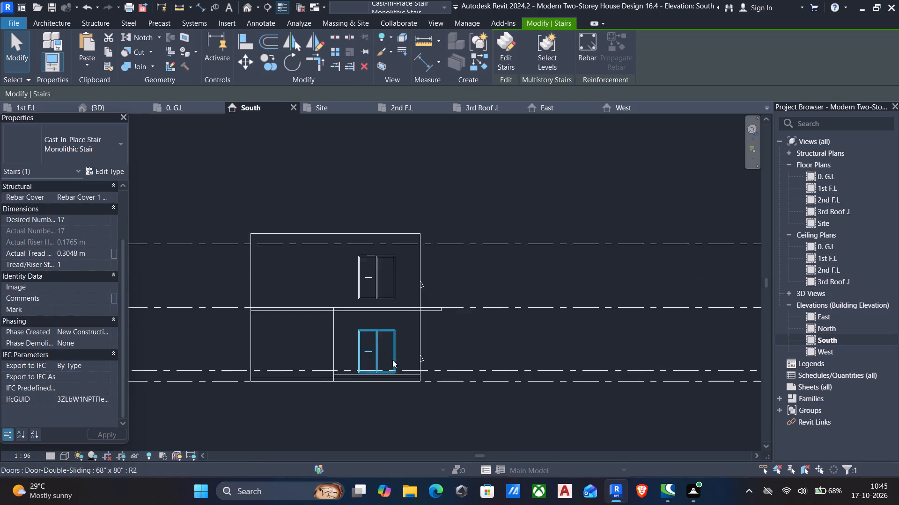
middle_drag(342, 361, 447, 343)
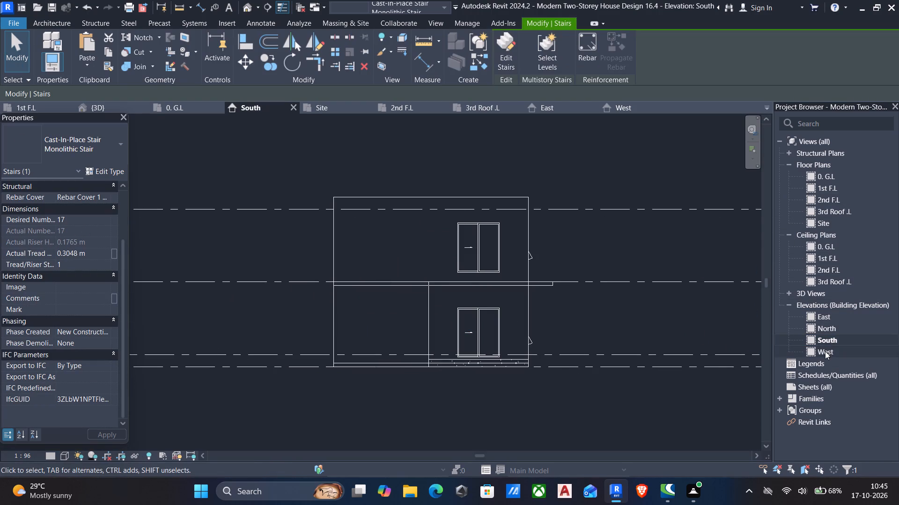
double_click(828, 331)
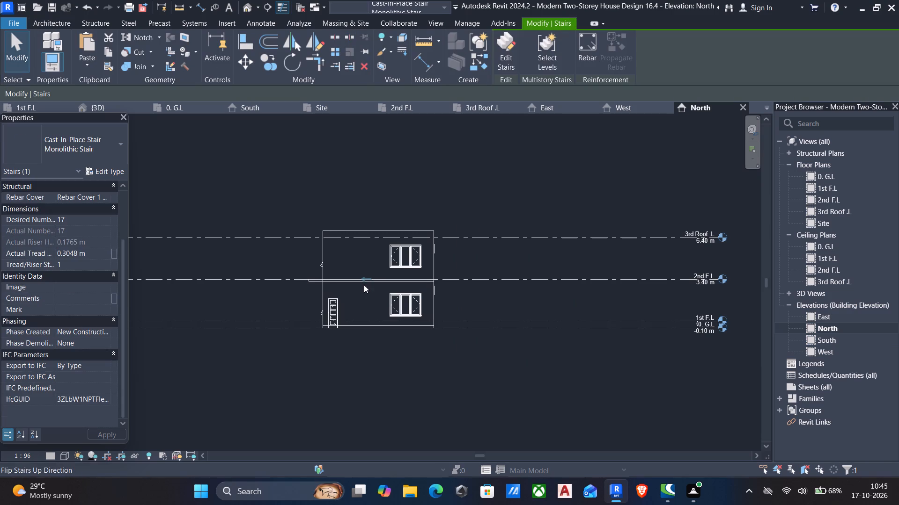
scroll(673, 295, up, 1)
double_click(832, 319)
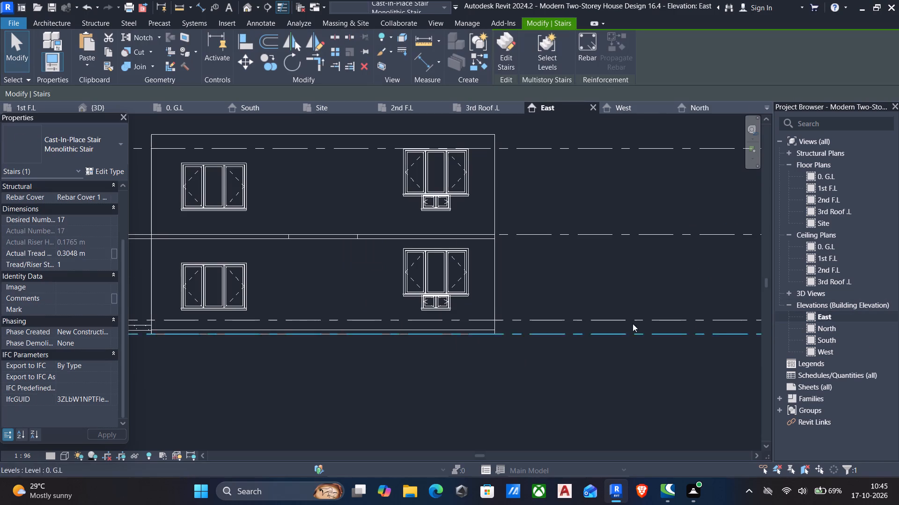
middle_click(462, 289)
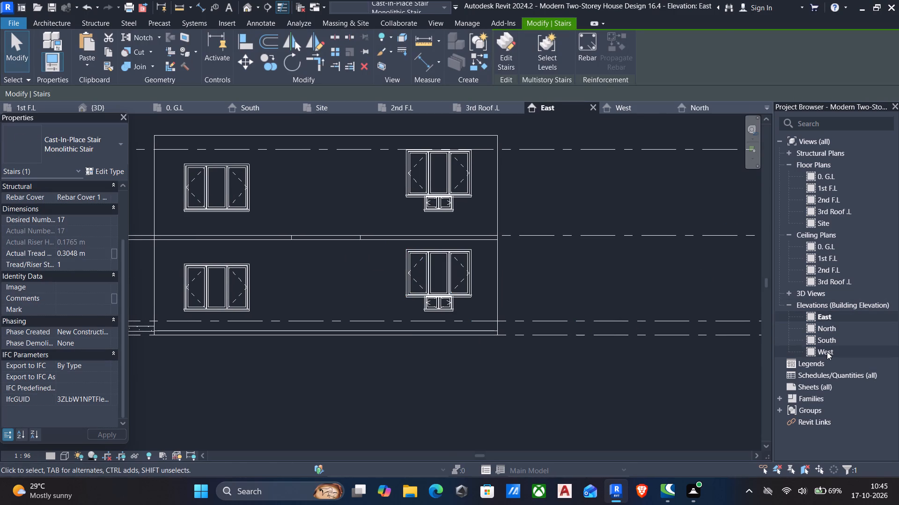
double_click(827, 352)
scroll(499, 290, down, 6)
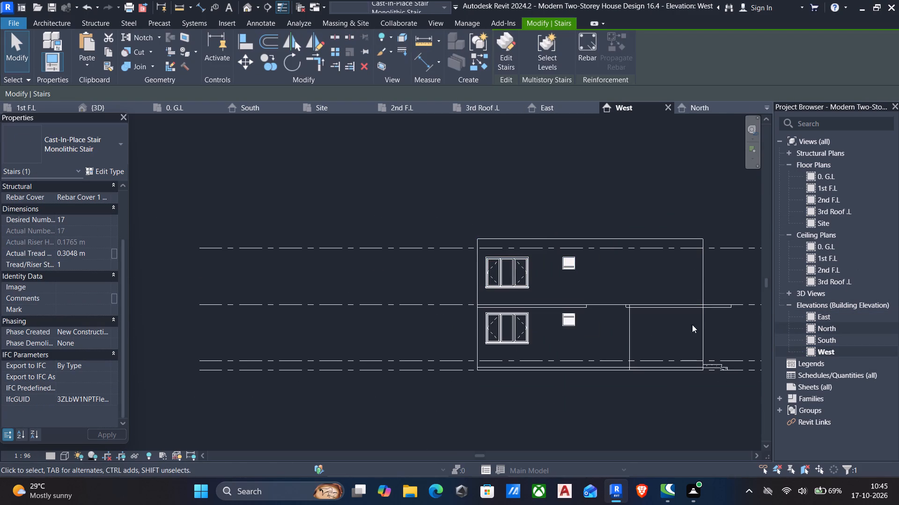
scroll(502, 294, down, 3)
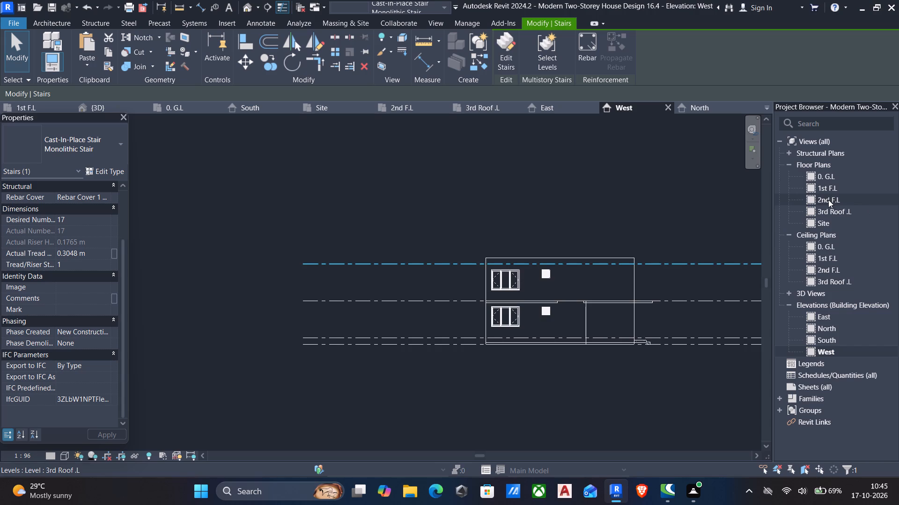
Return to the 3D view, examine the stair opening from several angles and select the 2nd F.L slab.
click(243, 7)
scroll(392, 228, down, 7)
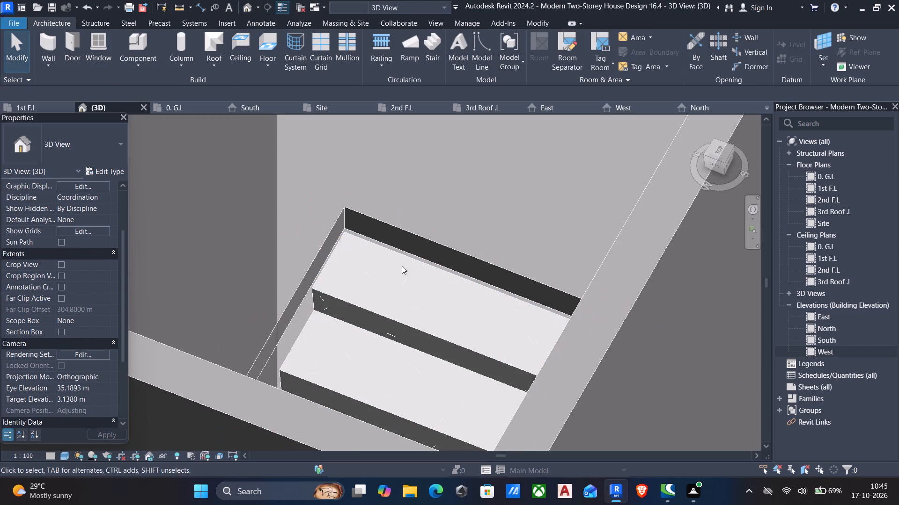
middle_drag(402, 266, 352, 262)
scroll(343, 275, down, 6)
middle_drag(347, 306, 403, 168)
scroll(481, 355, up, 2)
middle_drag(492, 381, 494, 371)
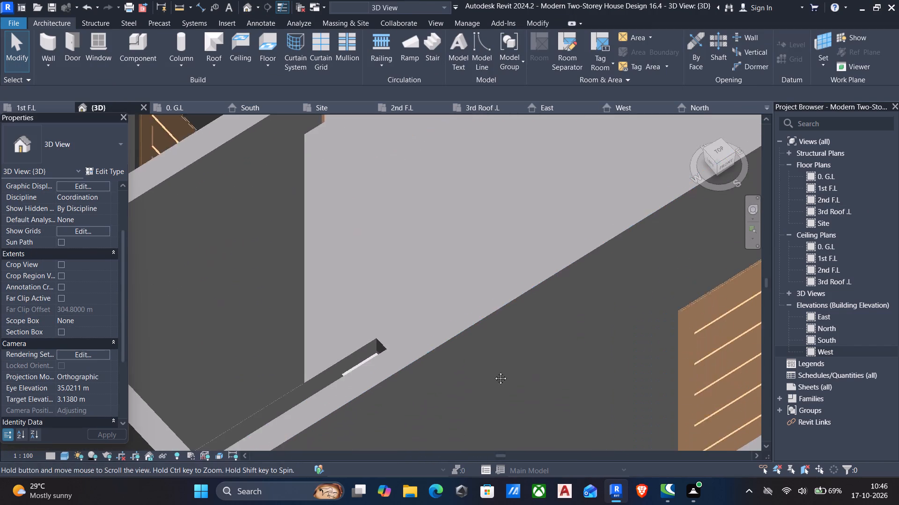
middle_drag(494, 371, 500, 341)
shift+middle_drag(502, 335, 539, 350)
middle_drag(318, 282, 324, 327)
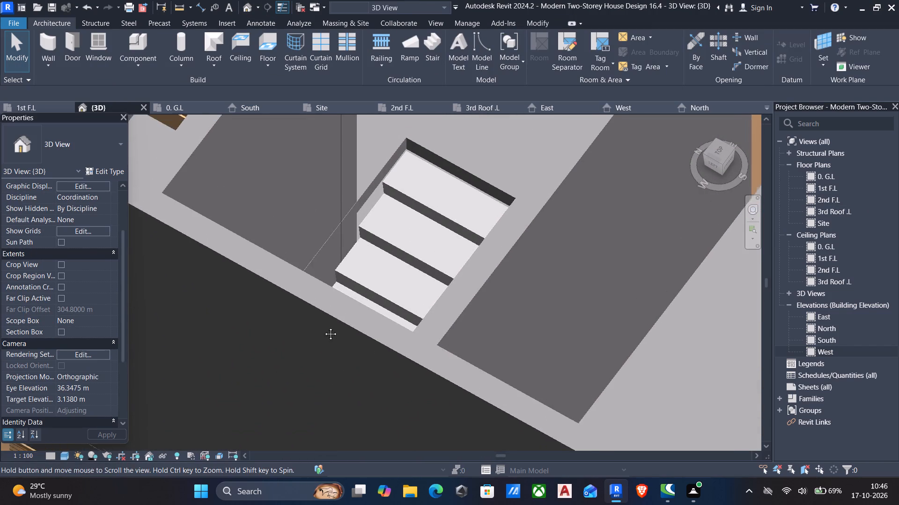
middle_drag(324, 327, 326, 335)
click(416, 153)
middle_drag(416, 153, 413, 192)
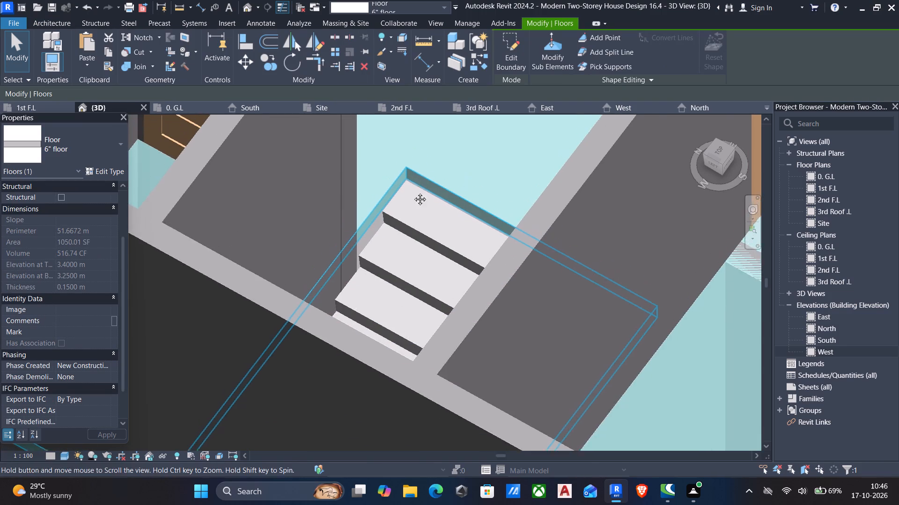
middle_drag(413, 192, 412, 208)
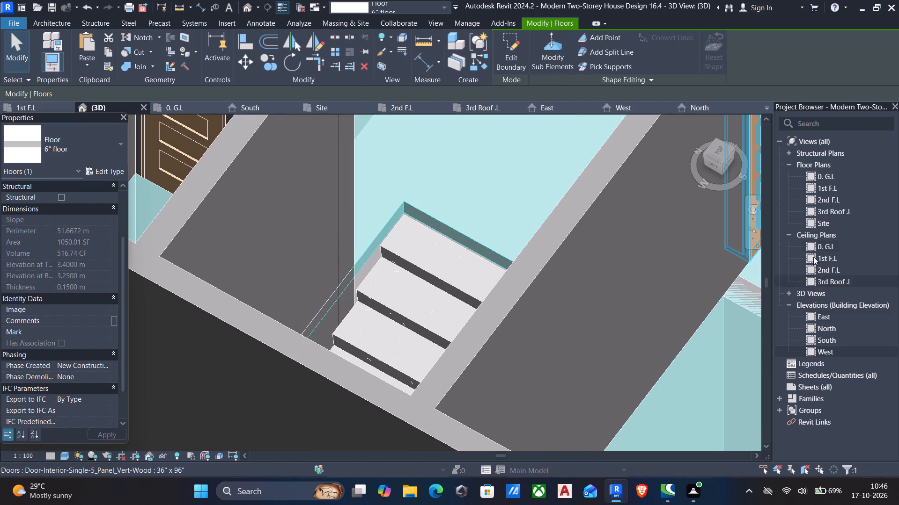
In the South elevation, inspect the selected slab's type properties and layer structure, leaving them unchanged.
double_click(839, 336)
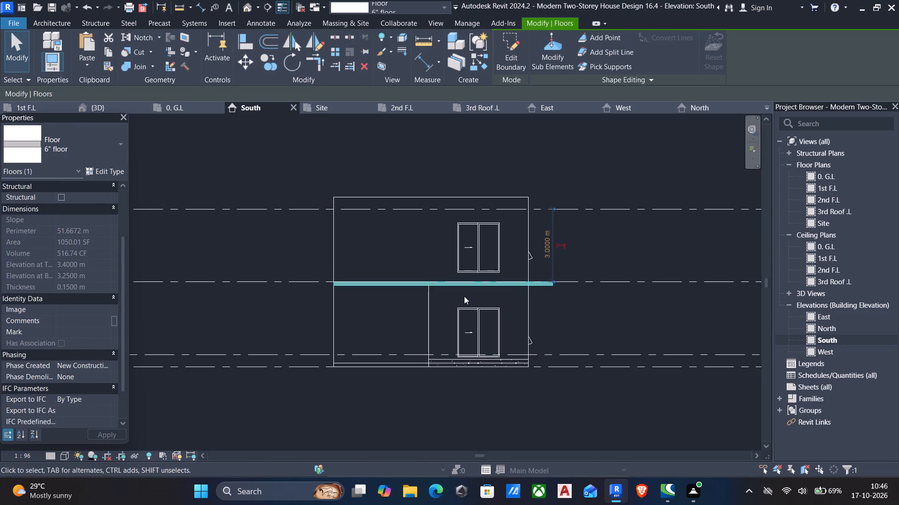
scroll(455, 296, up, 5)
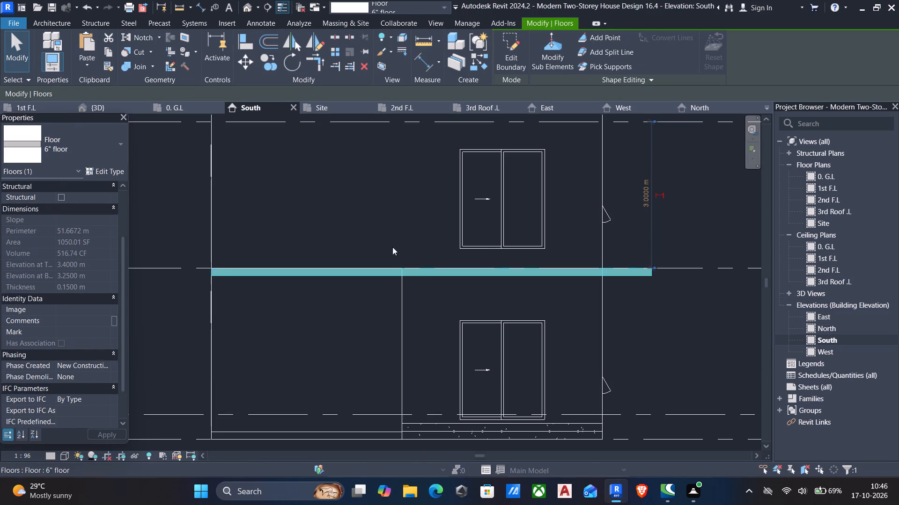
click(105, 170)
click(739, 168)
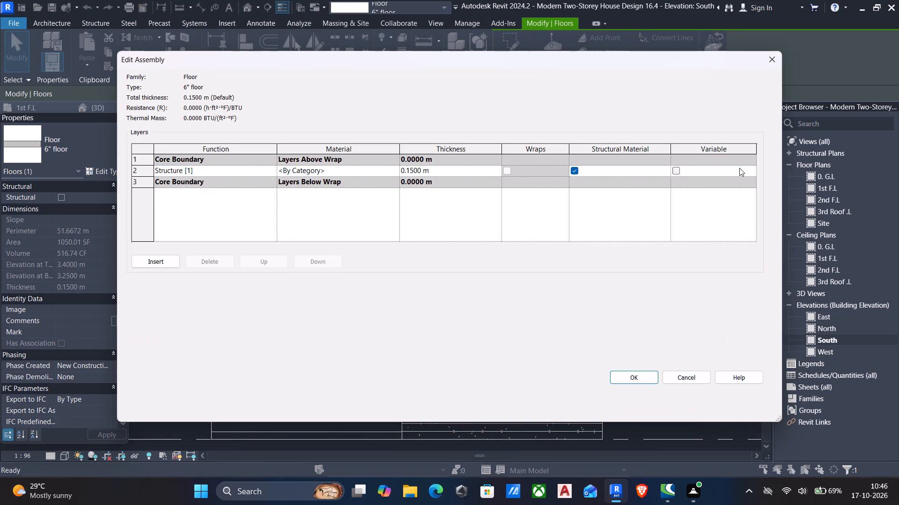
click(764, 58)
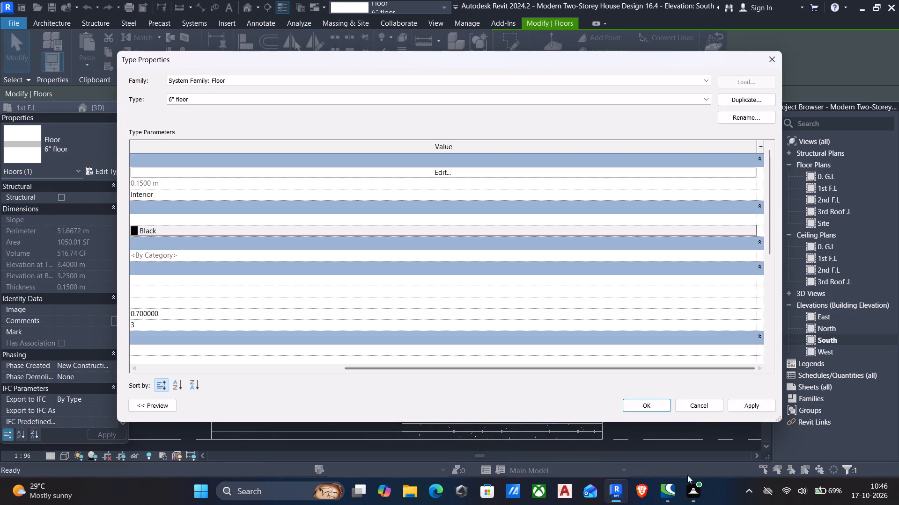
click(749, 404)
click(633, 406)
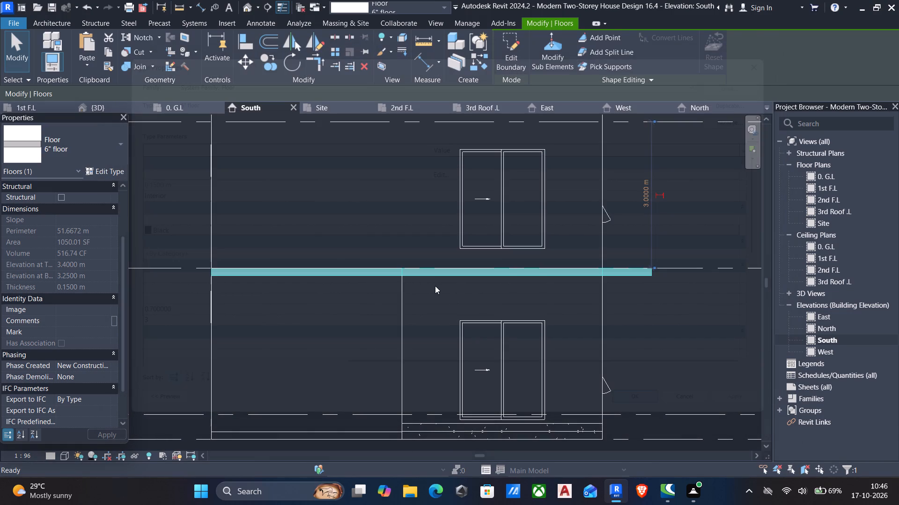
key(Escape)
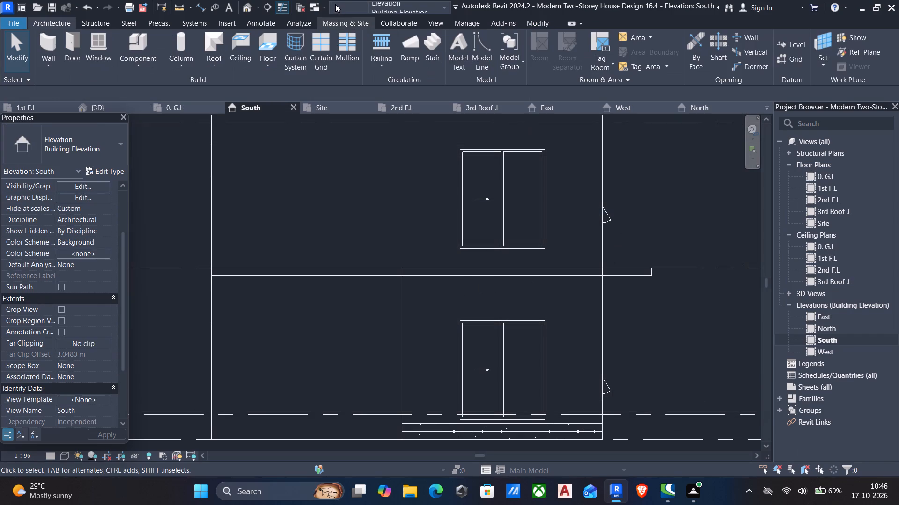
Examine in 3D how the top tread meets the slab opening's edge, selecting the stair and the slab in turn.
click(245, 2)
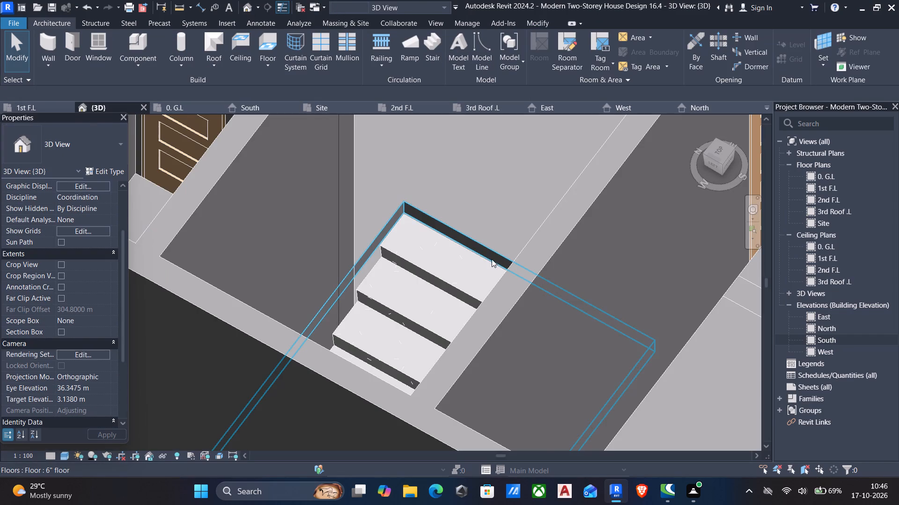
scroll(494, 272, down, 1)
shift+middle_drag(491, 272, 467, 240)
scroll(467, 239, down, 1)
middle_drag(462, 274, 462, 274)
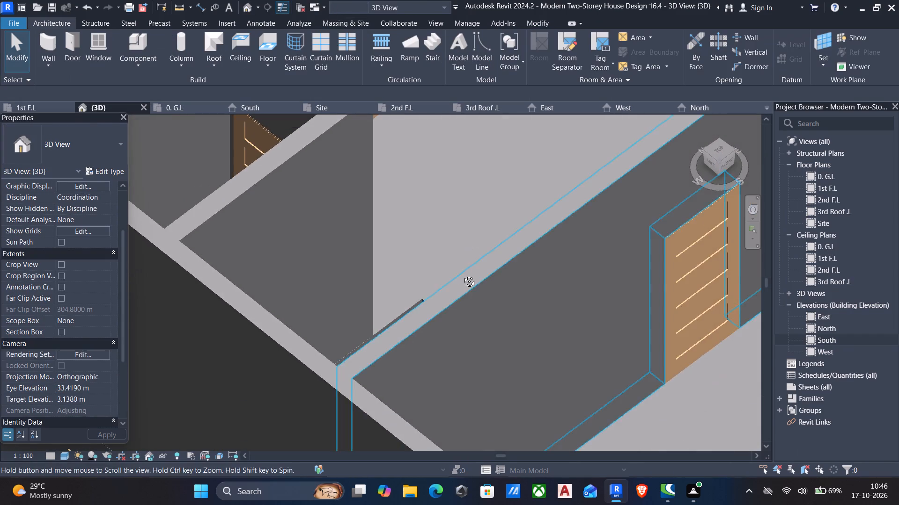
middle_drag(462, 274, 487, 281)
middle_drag(430, 239, 424, 301)
scroll(416, 289, up, 10)
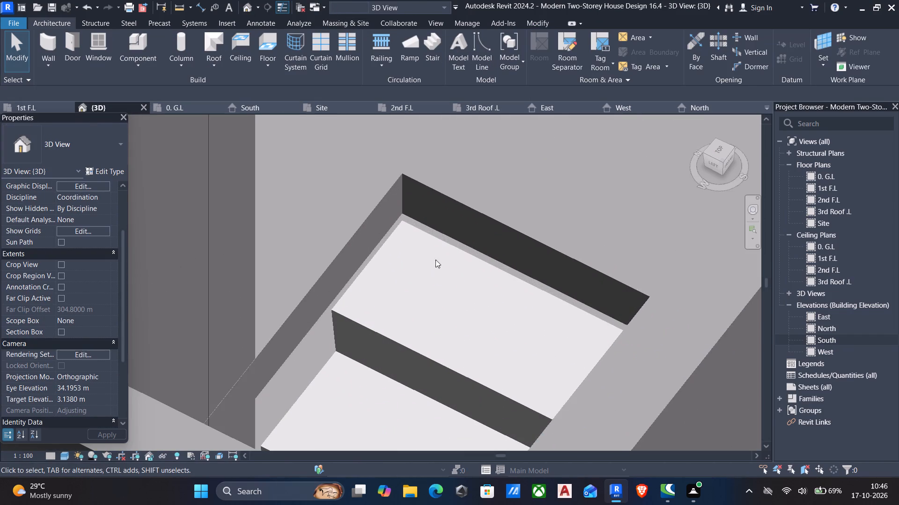
scroll(441, 252, up, 4)
click(444, 230)
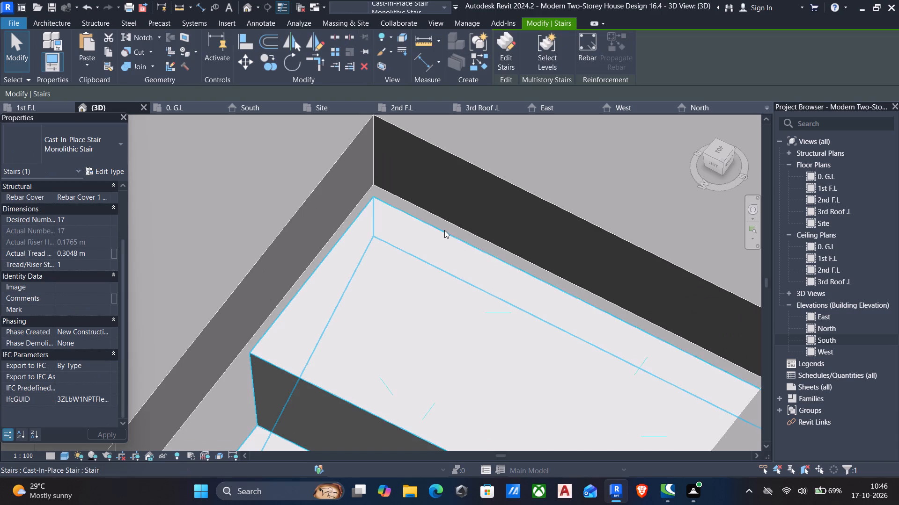
scroll(446, 234, down, 2)
middle_drag(446, 255, 437, 315)
click(471, 249)
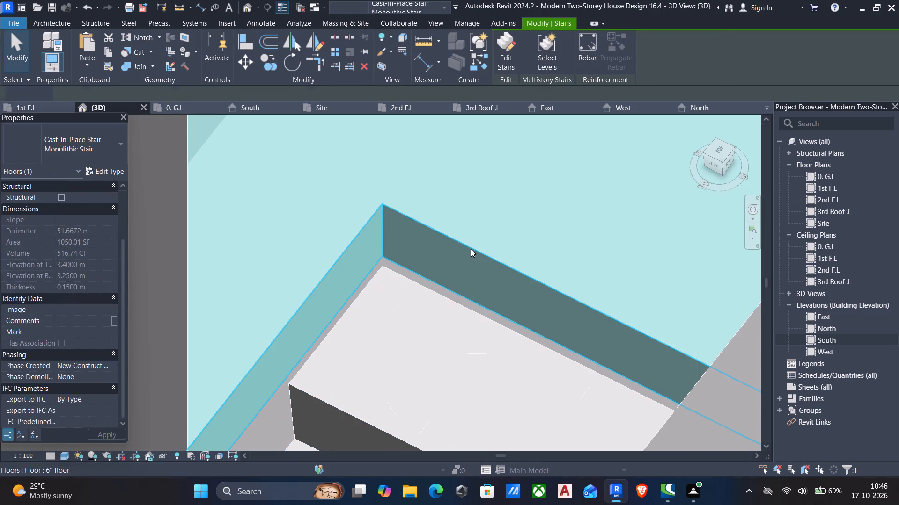
scroll(433, 308, up, 3)
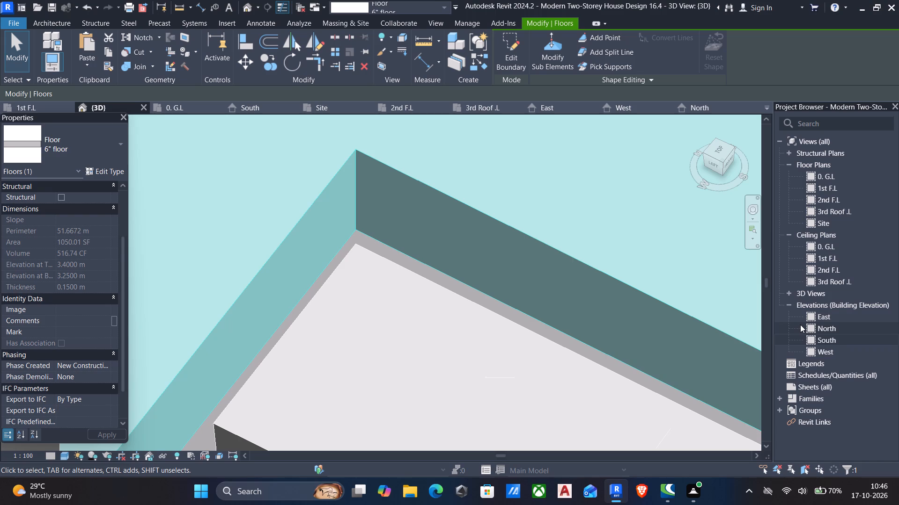
On the 2nd F.L plan, start a railing path with a 1.5 m segment from the south wall to the balcony slab's front edge.
double_click(836, 203)
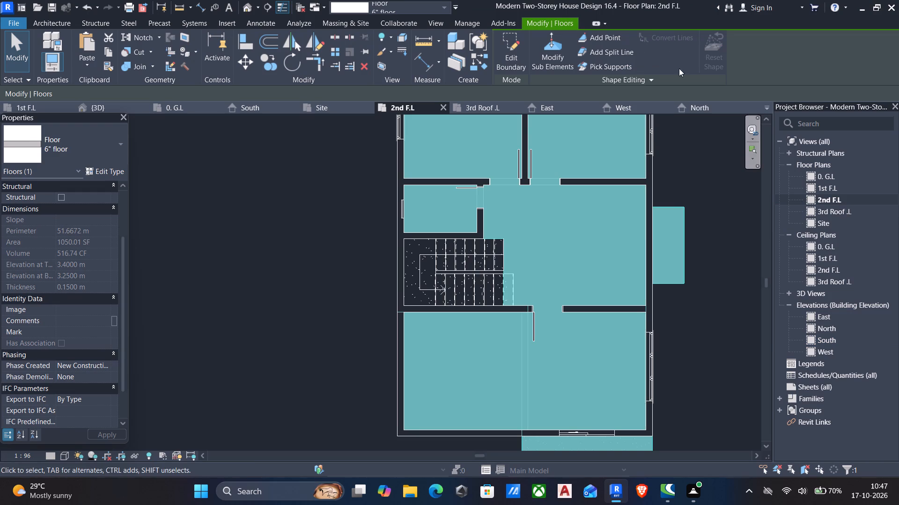
click(66, 20)
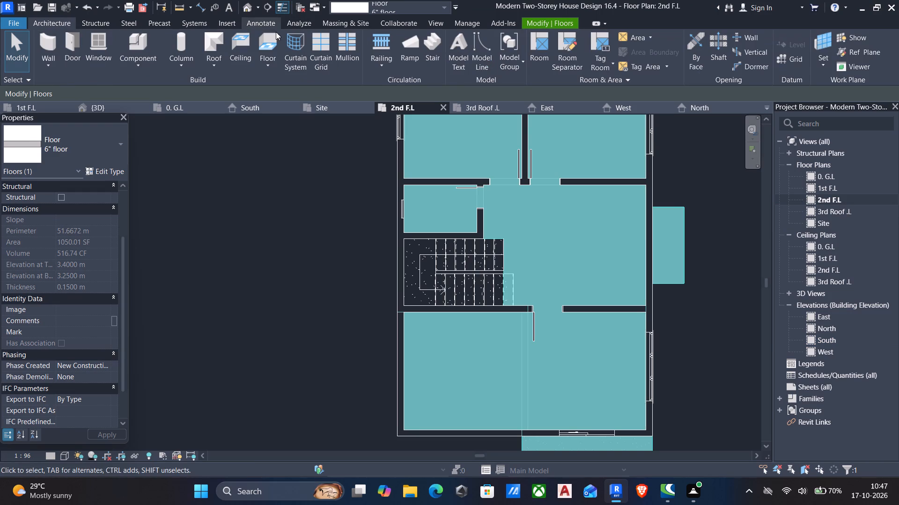
click(385, 50)
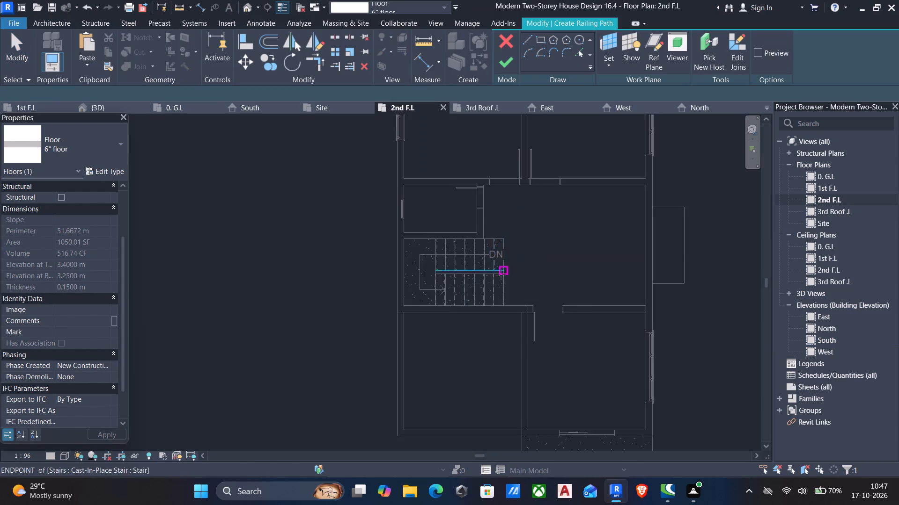
middle_drag(501, 282, 516, 251)
middle_drag(537, 370, 487, 216)
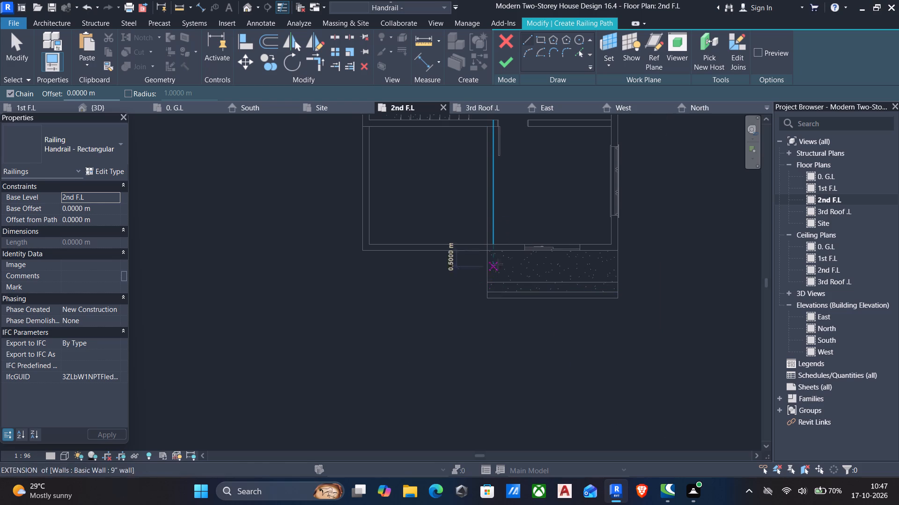
scroll(499, 254, up, 7)
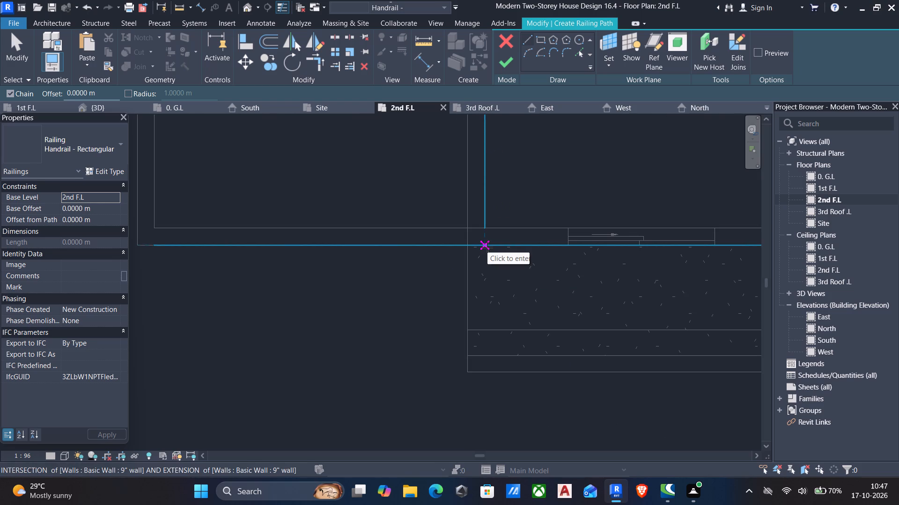
click(487, 247)
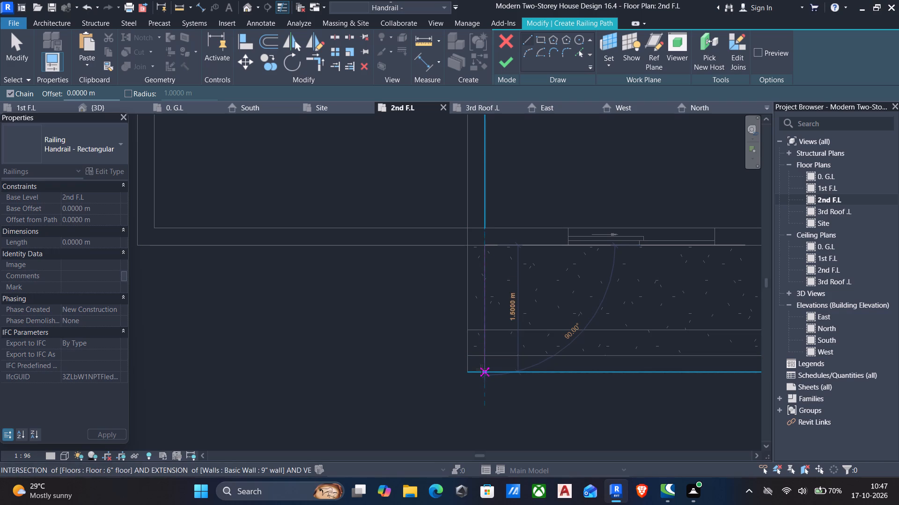
click(482, 372)
Continue the railing path 3.82 m along the balcony slab's front edge and 1.5 m back to the south wall.
middle_drag(534, 363, 378, 349)
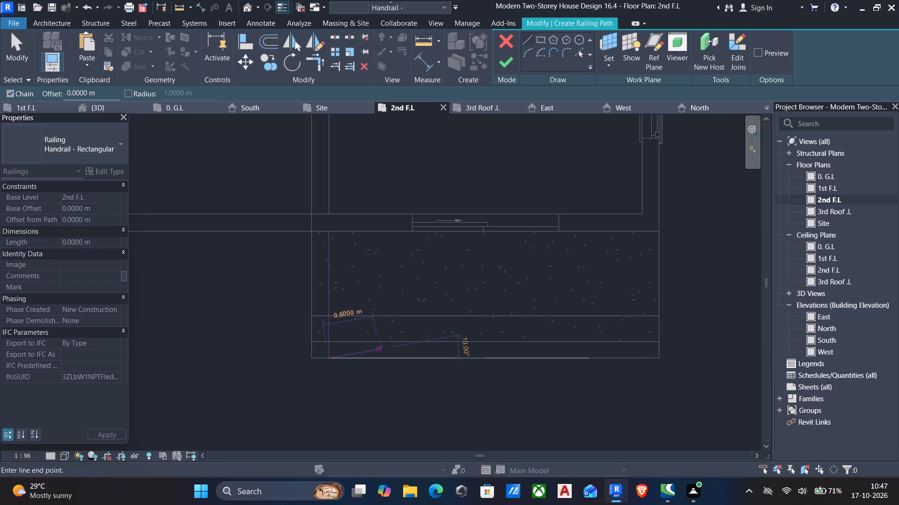
scroll(430, 346, down, 2)
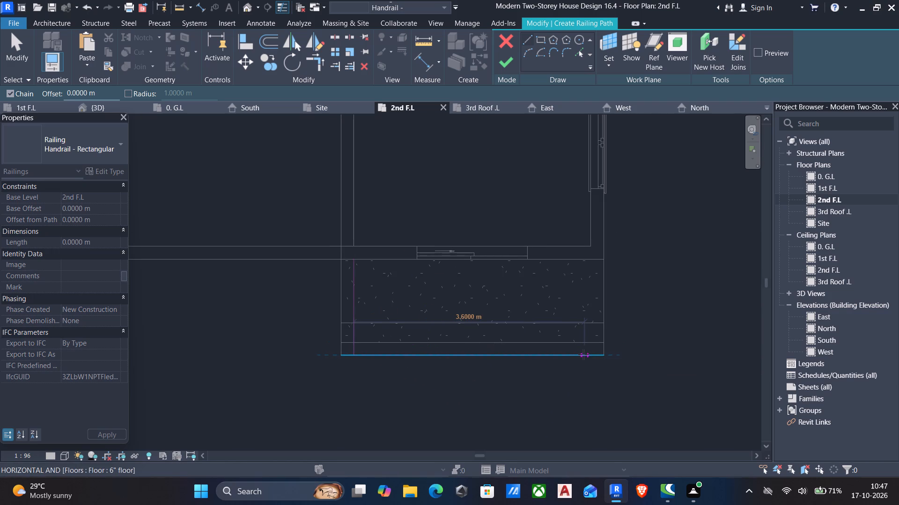
scroll(583, 354, up, 7)
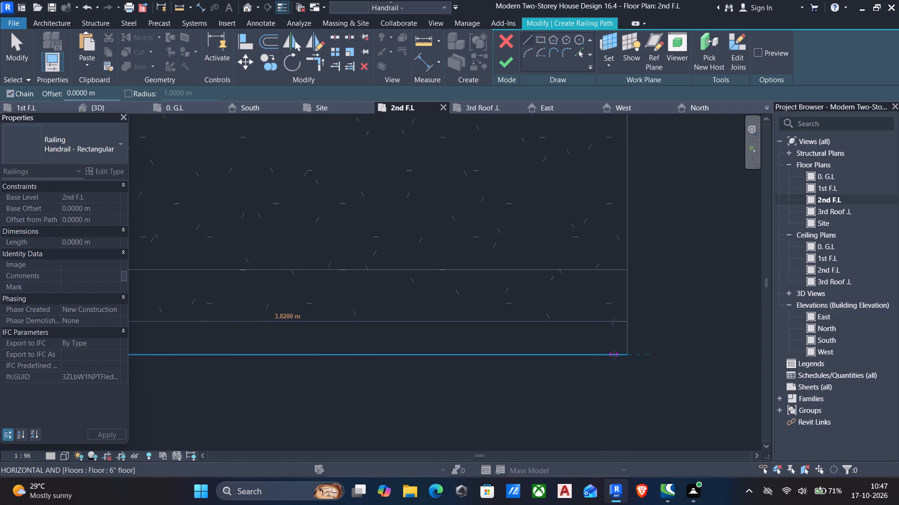
drag(614, 355, 615, 350)
middle_drag(619, 271, 609, 431)
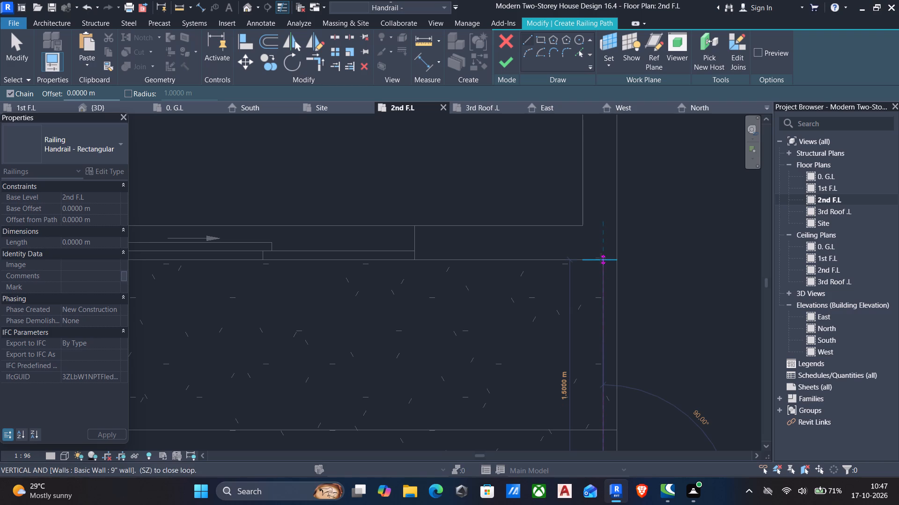
click(601, 258)
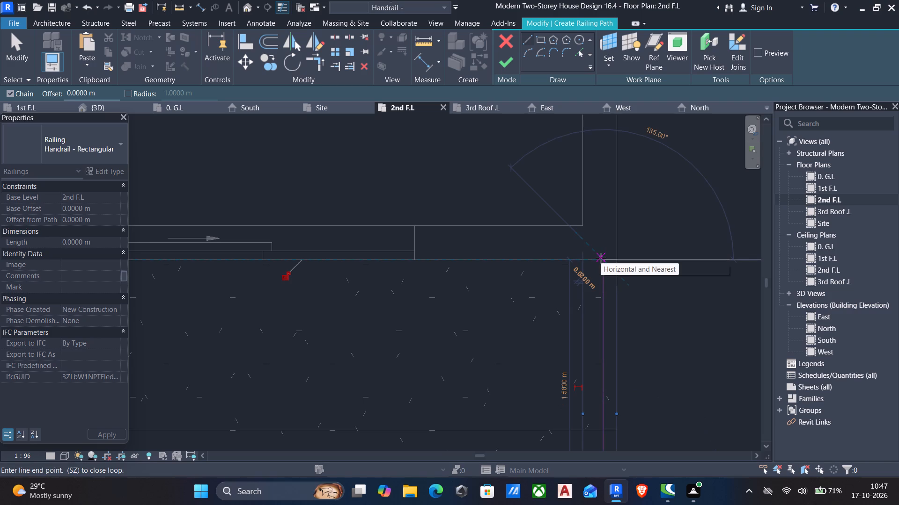
key(Escape)
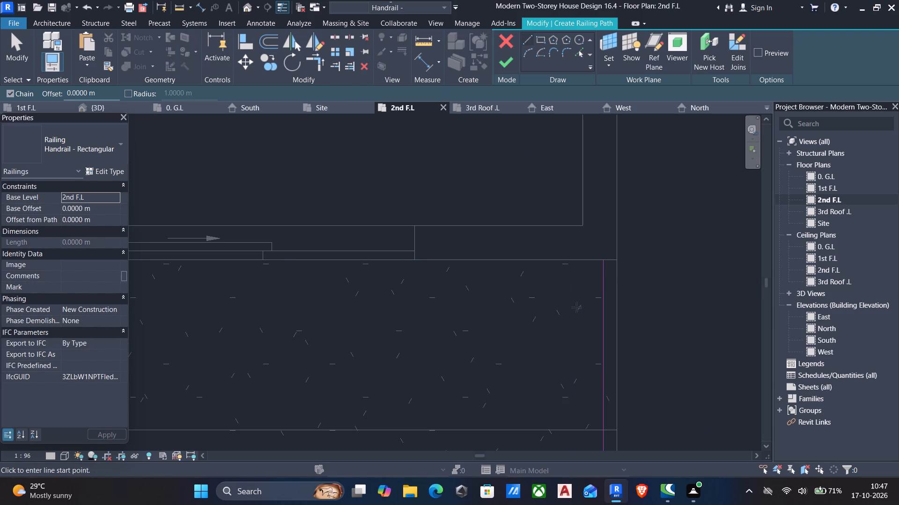
key(Escape)
middle_drag(533, 344, 576, 320)
key(Escape)
scroll(513, 346, down, 5)
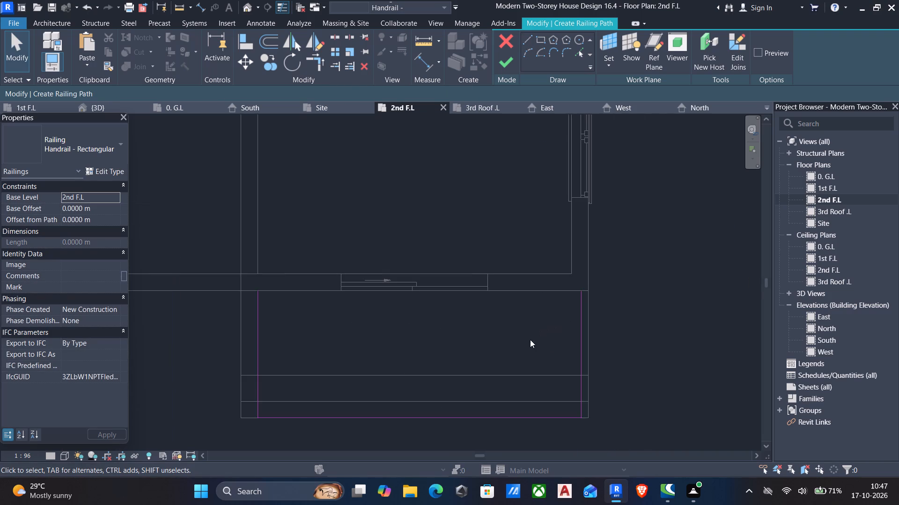
middle_drag(533, 334, 651, 243)
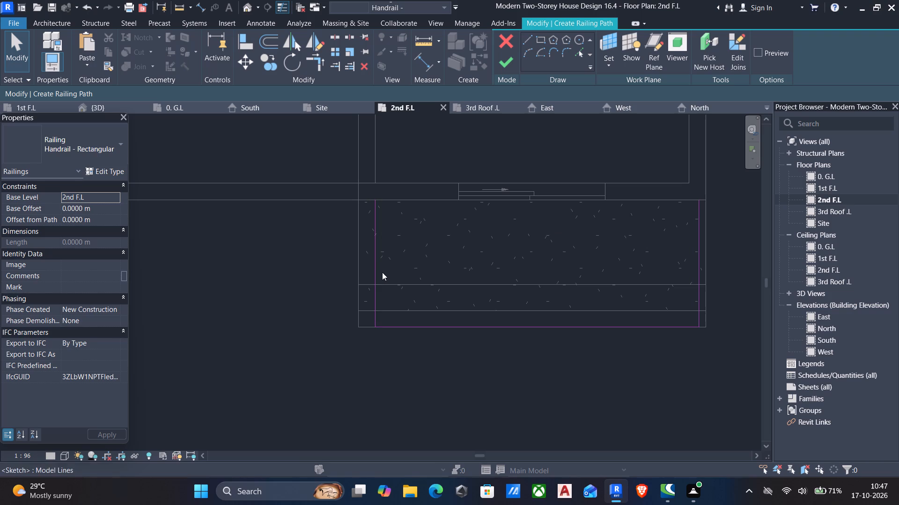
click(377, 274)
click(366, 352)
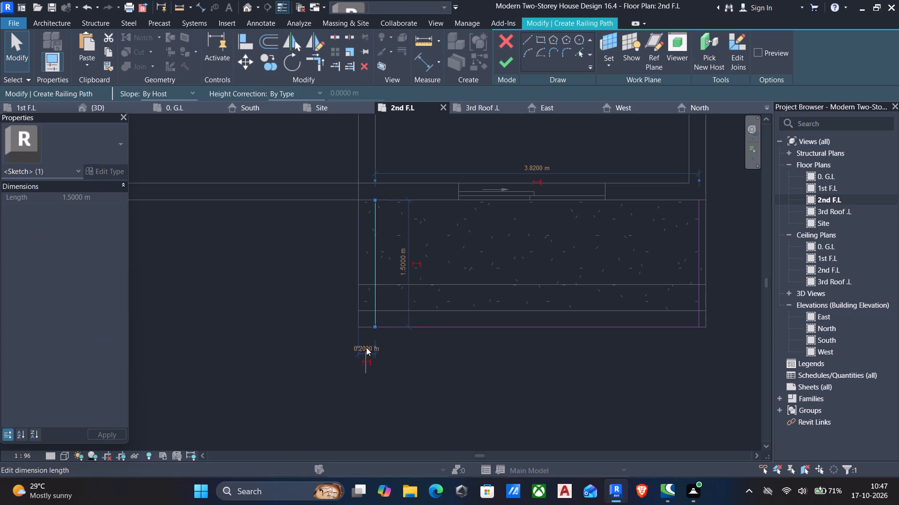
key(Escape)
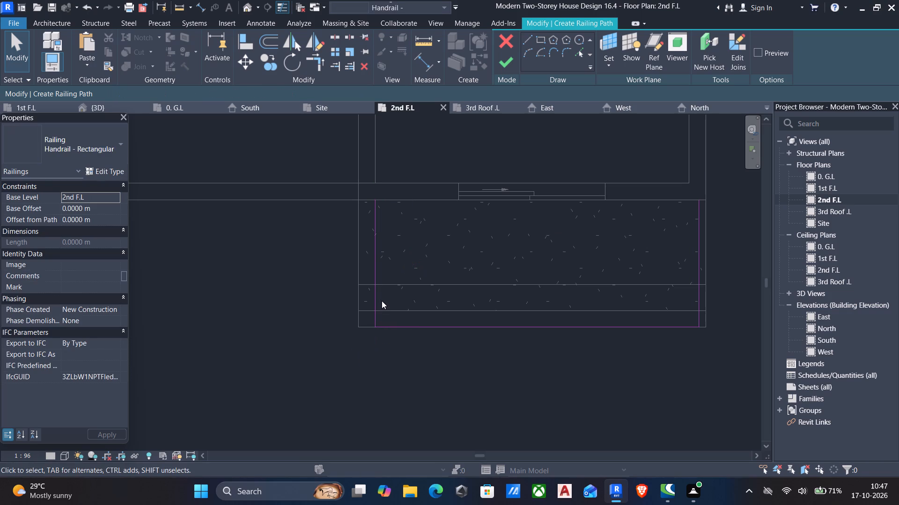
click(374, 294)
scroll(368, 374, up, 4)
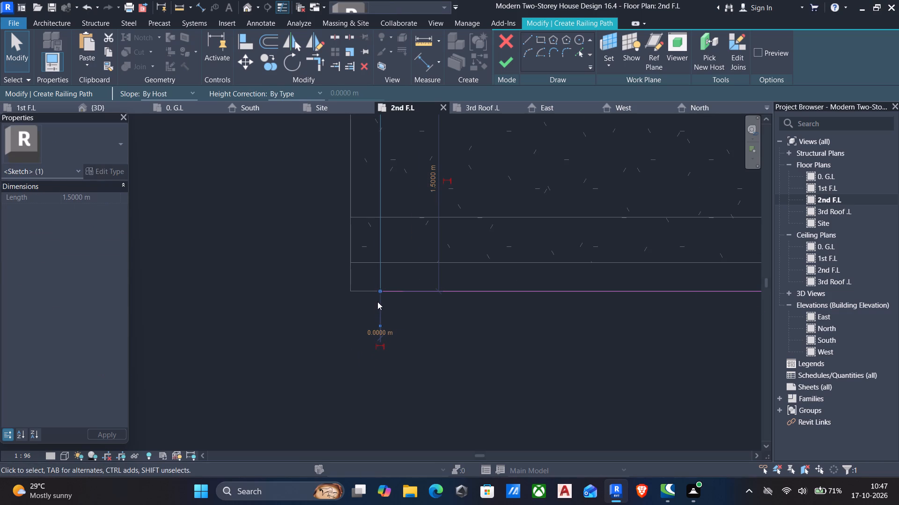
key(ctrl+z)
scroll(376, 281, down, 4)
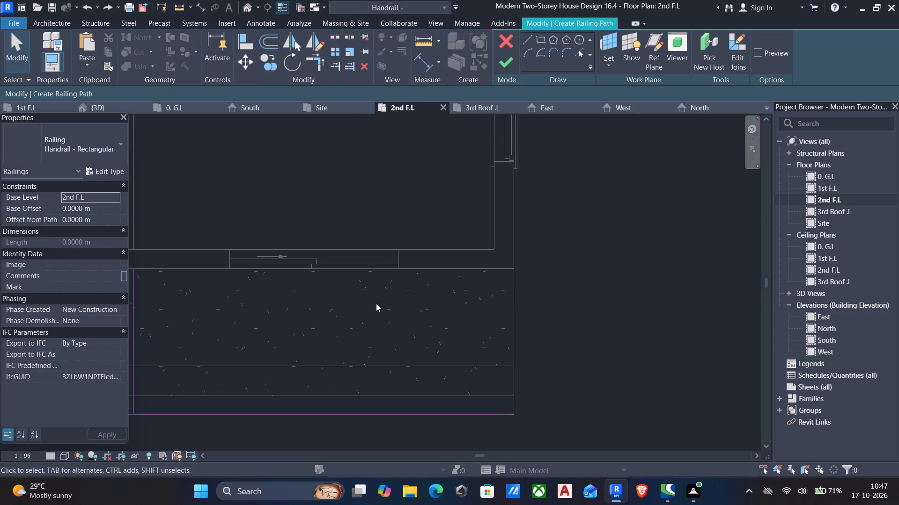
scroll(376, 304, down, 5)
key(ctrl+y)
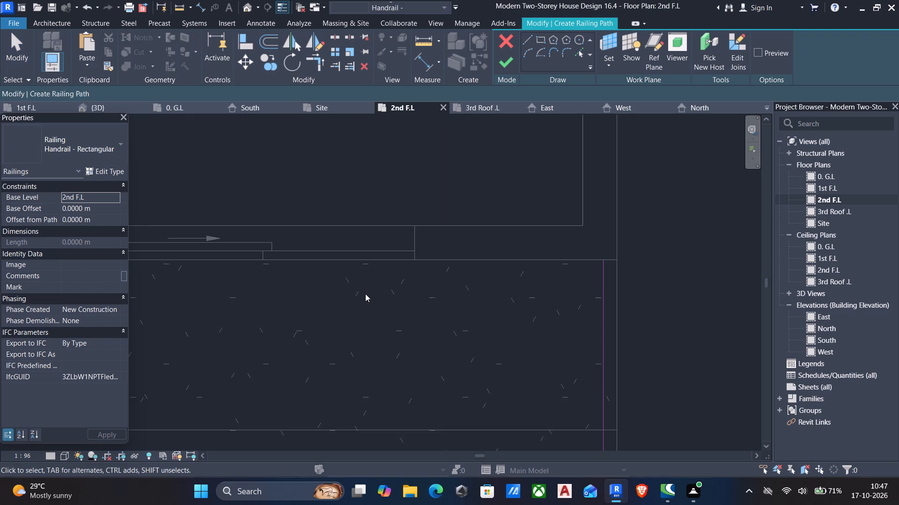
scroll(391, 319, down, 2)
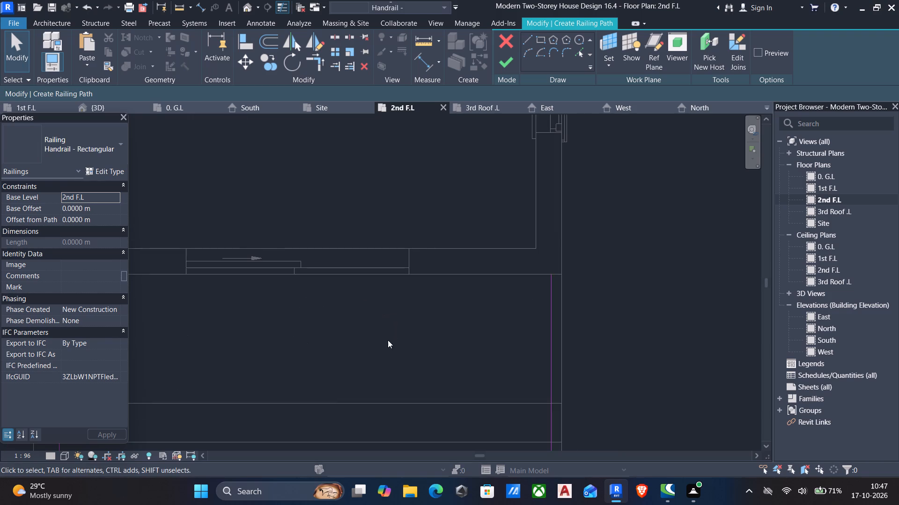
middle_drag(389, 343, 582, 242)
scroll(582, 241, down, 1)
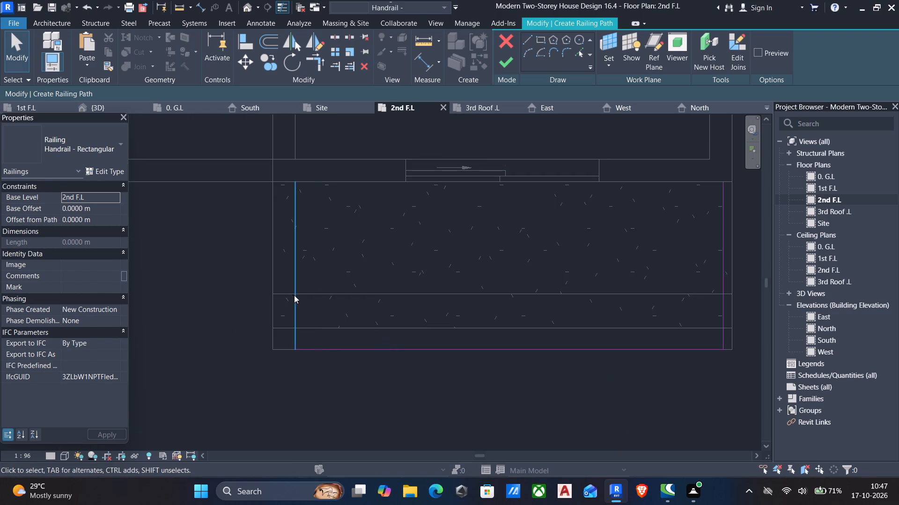
Replace the path's west segment with a 1.7 m line from the south wall's inner face to the front segment's end.
click(294, 295)
scroll(296, 385, up, 3)
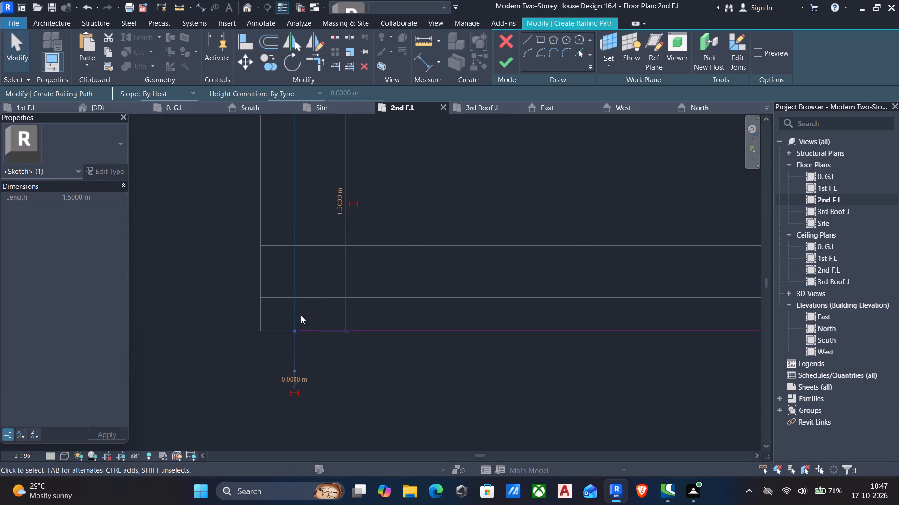
scroll(290, 272, down, 6)
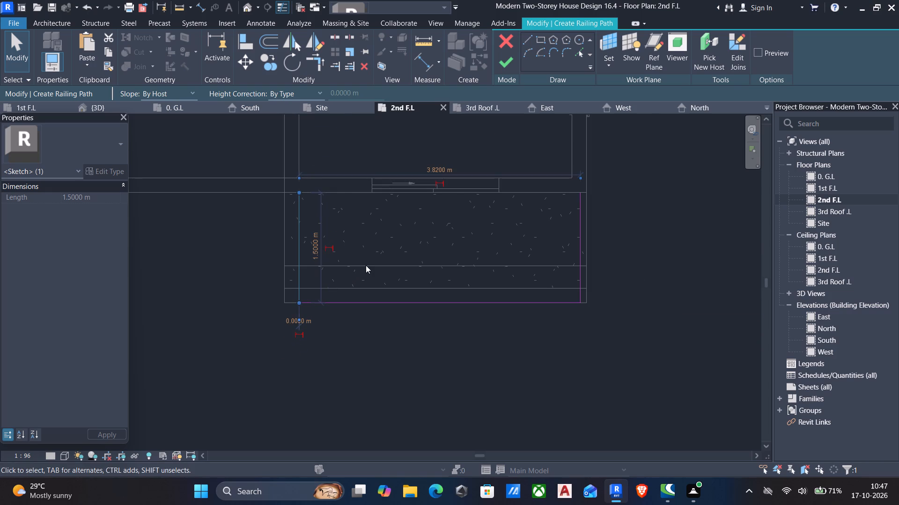
key(Delete)
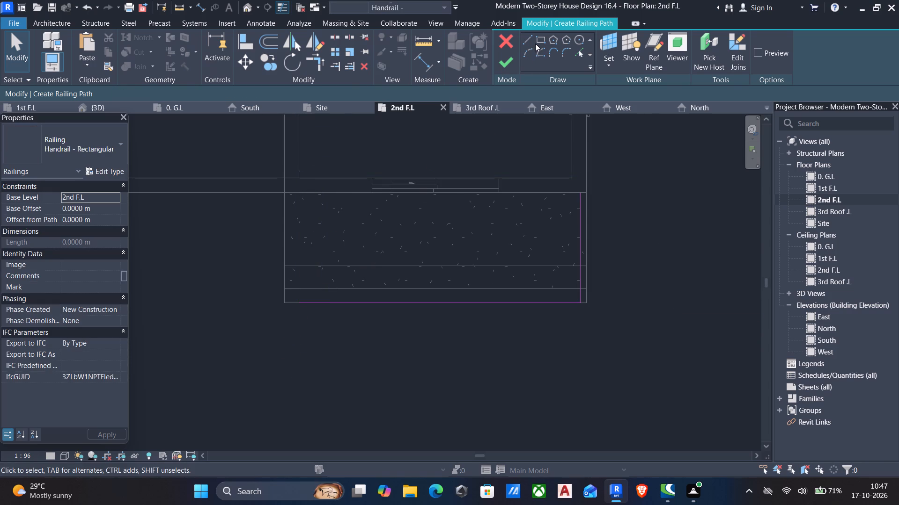
click(529, 42)
scroll(291, 325, up, 3)
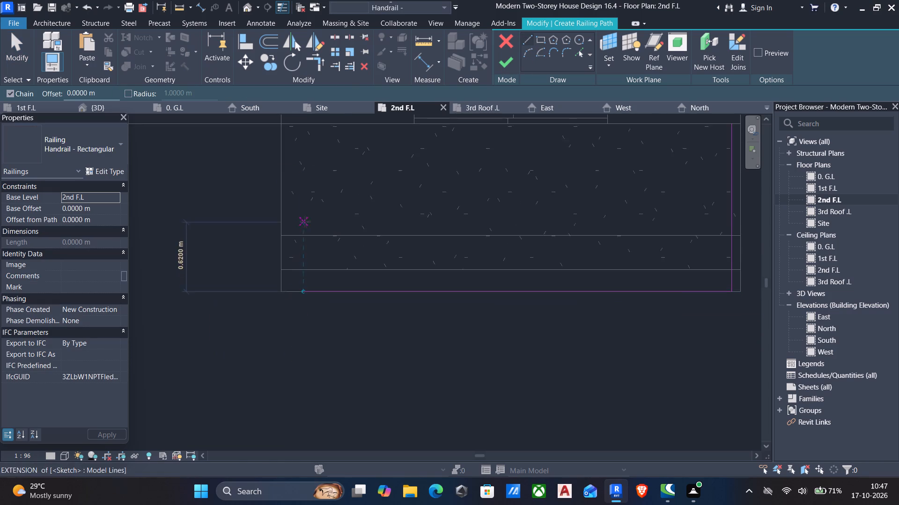
middle_drag(305, 222, 305, 334)
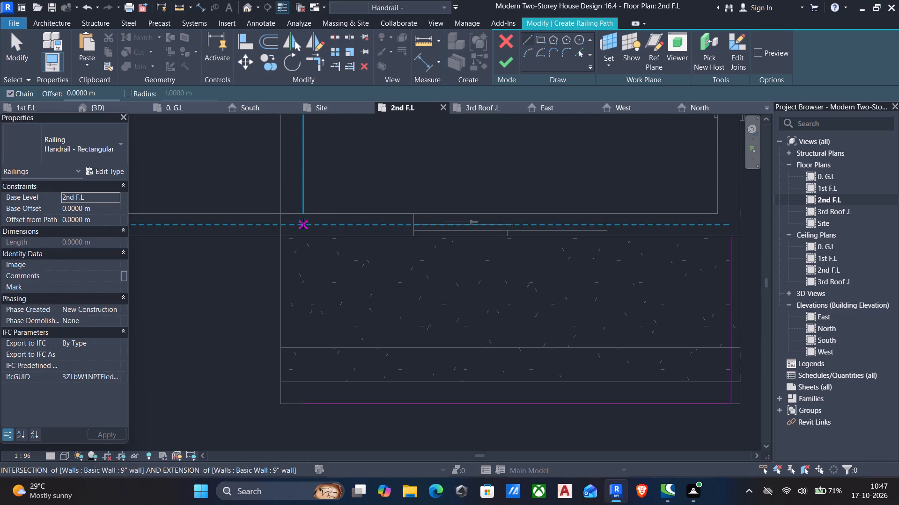
drag(303, 216, 302, 231)
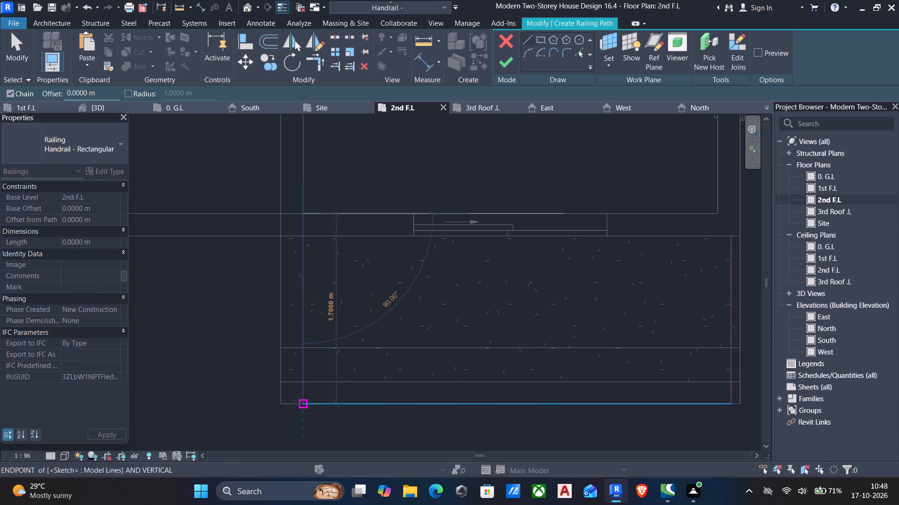
click(299, 401)
key(Escape)
key(Escape)
Set the west segment's distance from the balcony slab's west edge to 0.1 m.
click(302, 365)
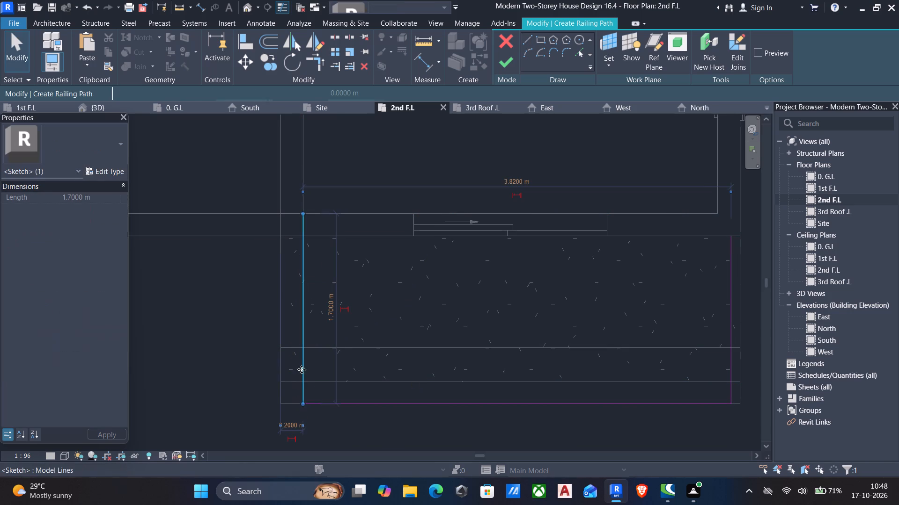
click(293, 422)
text(0.1)
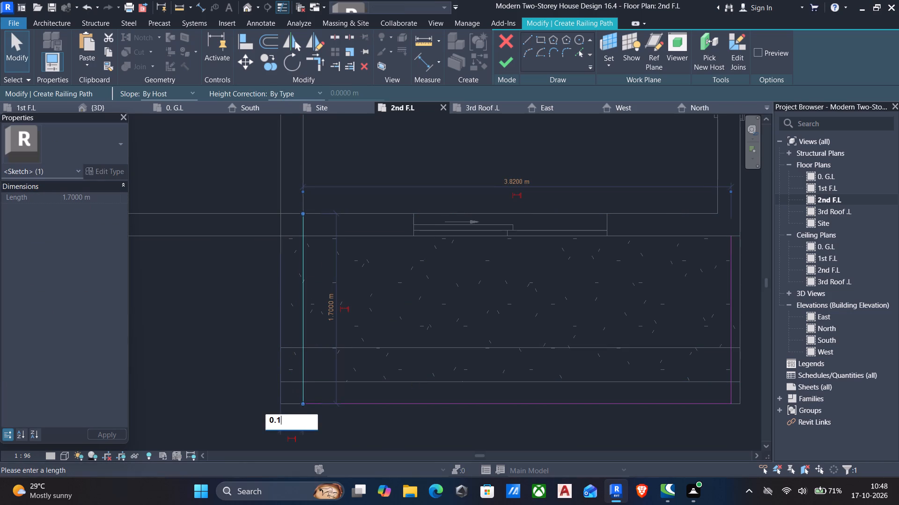
key(Return)
scroll(346, 414, down, 4)
middle_drag(388, 403, 392, 378)
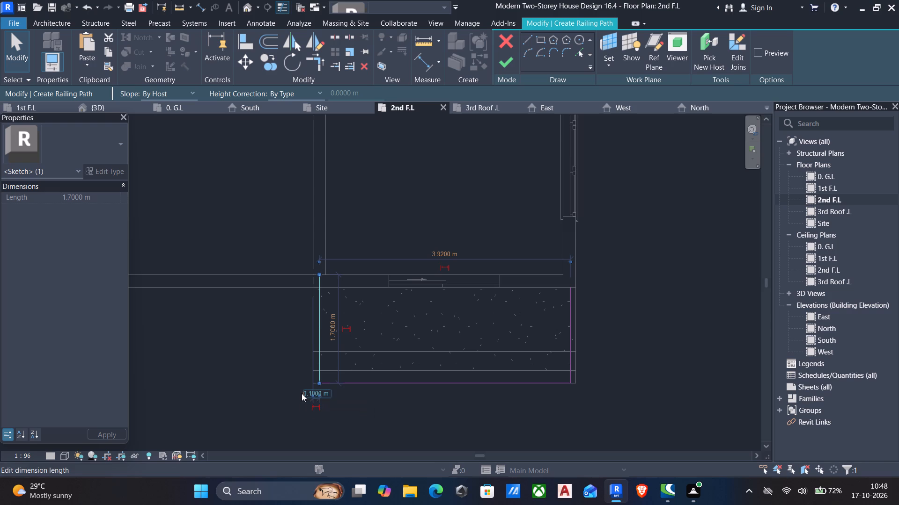
Set the east segment's distance from the balcony slab's east edge to 0.1 m.
click(572, 355)
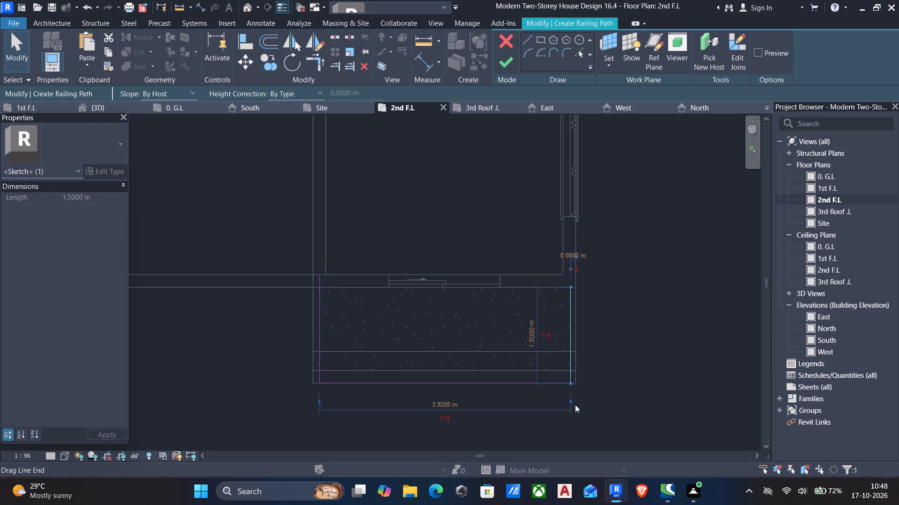
scroll(575, 401, up, 1)
scroll(560, 236, up, 9)
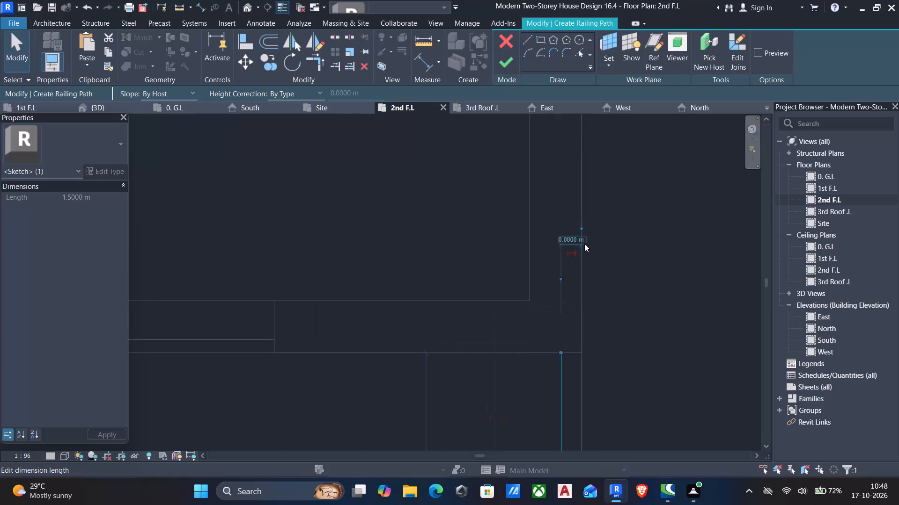
click(578, 241)
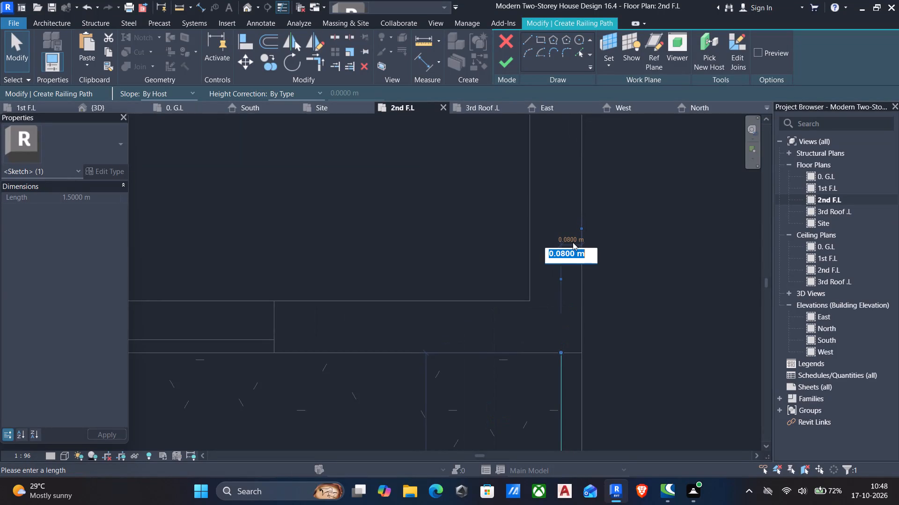
text(.1)
key(Return)
scroll(548, 286, down, 6)
middle_drag(521, 369, 553, 331)
scroll(558, 324, down, 1)
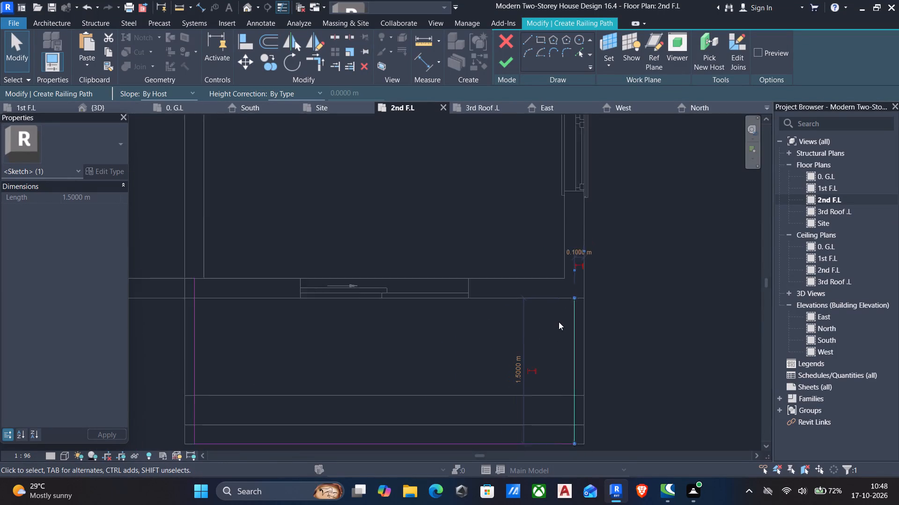
scroll(559, 322, down, 1)
key(Escape)
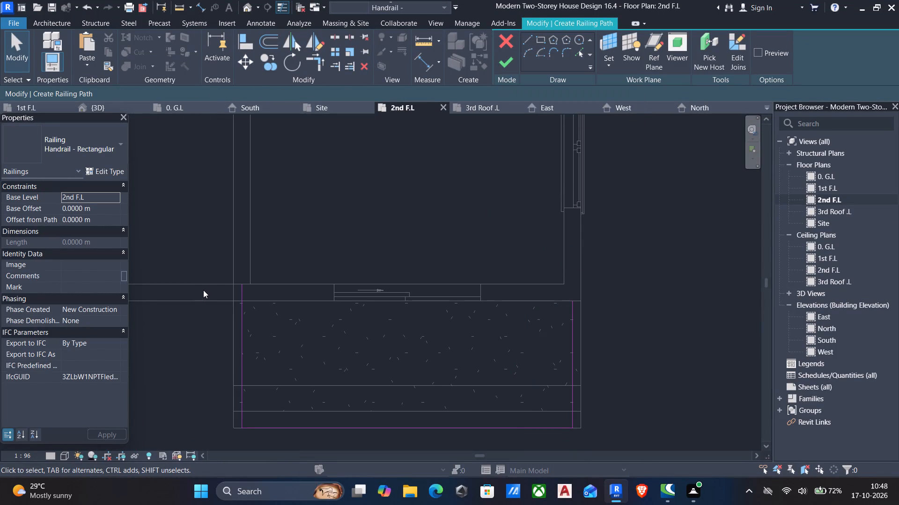
Shorten the west segment to 1.5 m, ending at the south wall's outer face, and finish the railing path.
click(239, 292)
drag(240, 280, 241, 298)
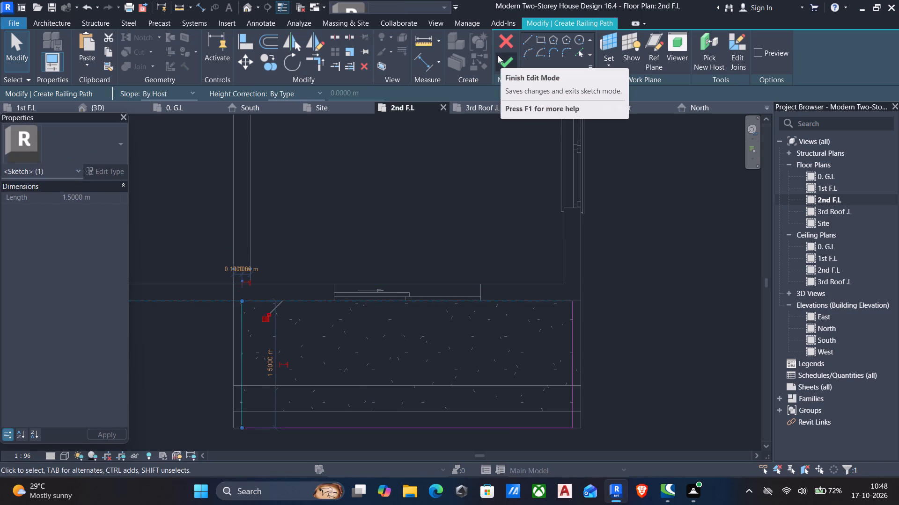
click(508, 64)
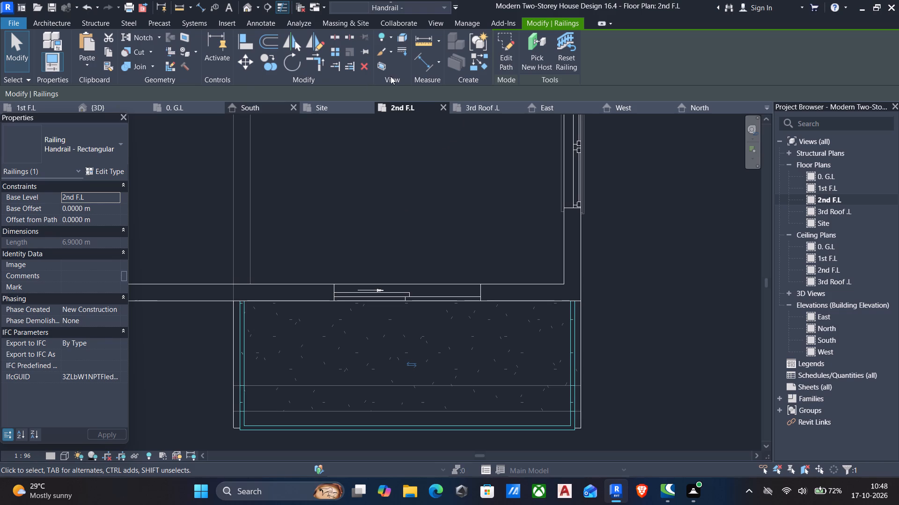
Change the balcony railing's type to Glass Panel - Bottom Fill.
click(99, 146)
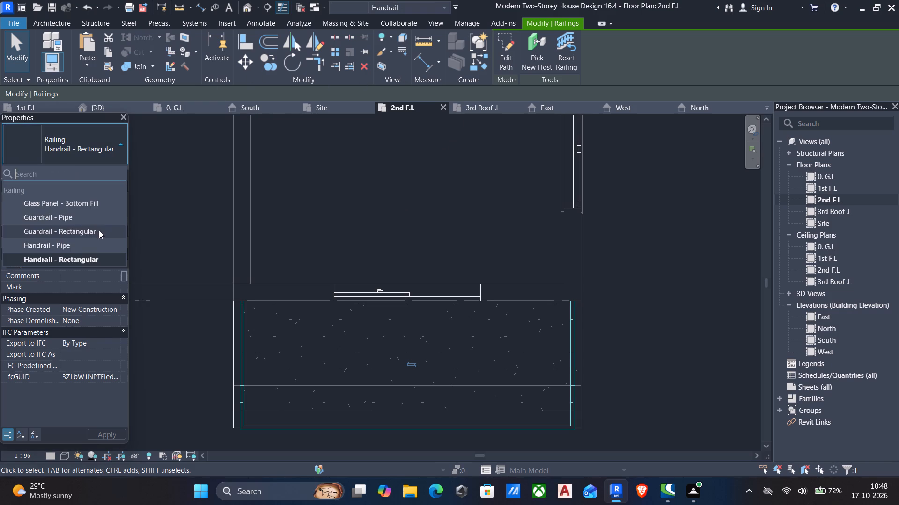
click(64, 205)
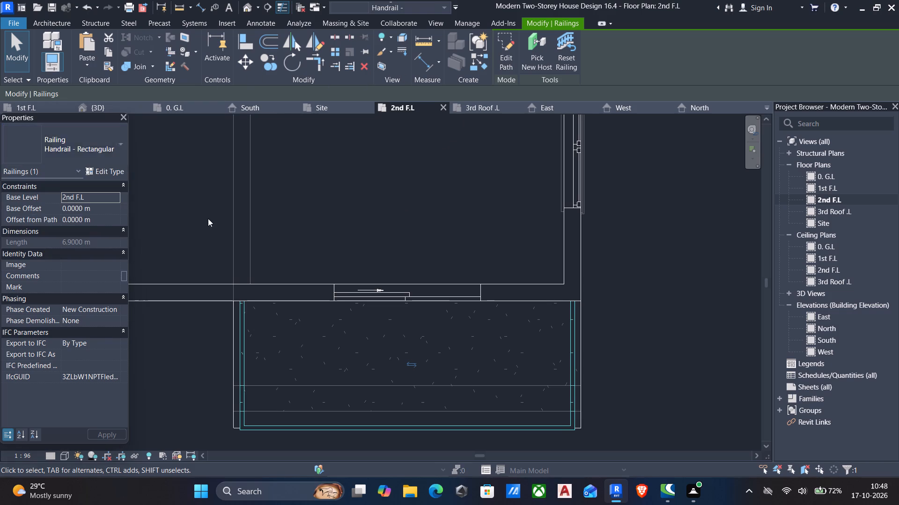
scroll(410, 267, down, 6)
middle_drag(446, 304, 422, 398)
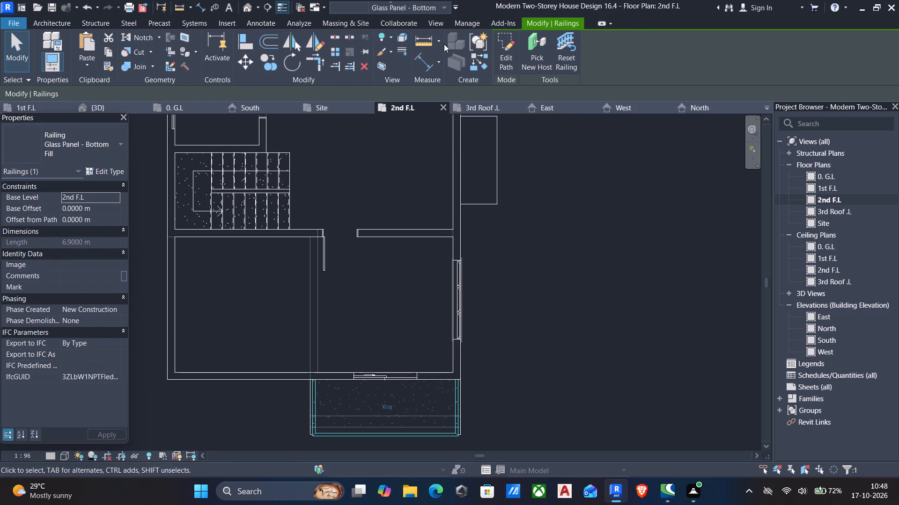
Sketch a three-segment railing path around the east balcony slab, about 1 m out, 2.3 m along its east edge, and 1 m back to the wall.
click(61, 17)
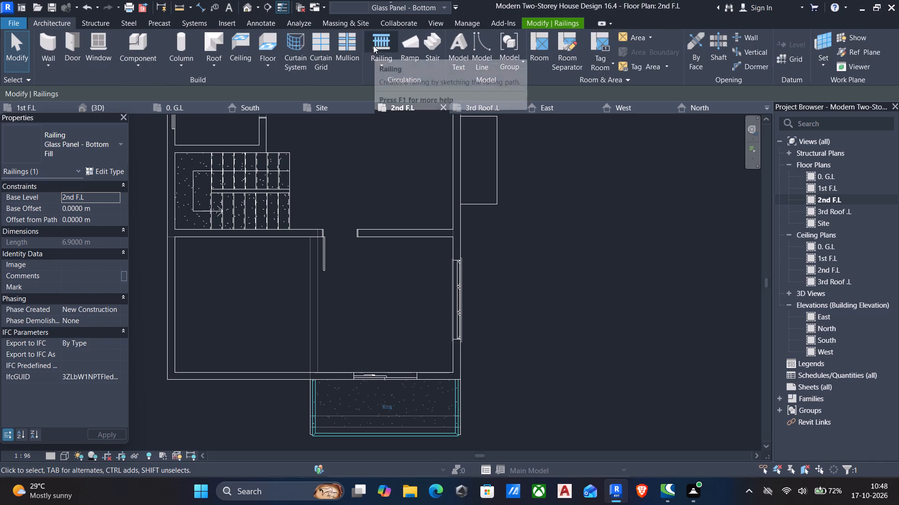
click(374, 45)
middle_drag(403, 219, 368, 398)
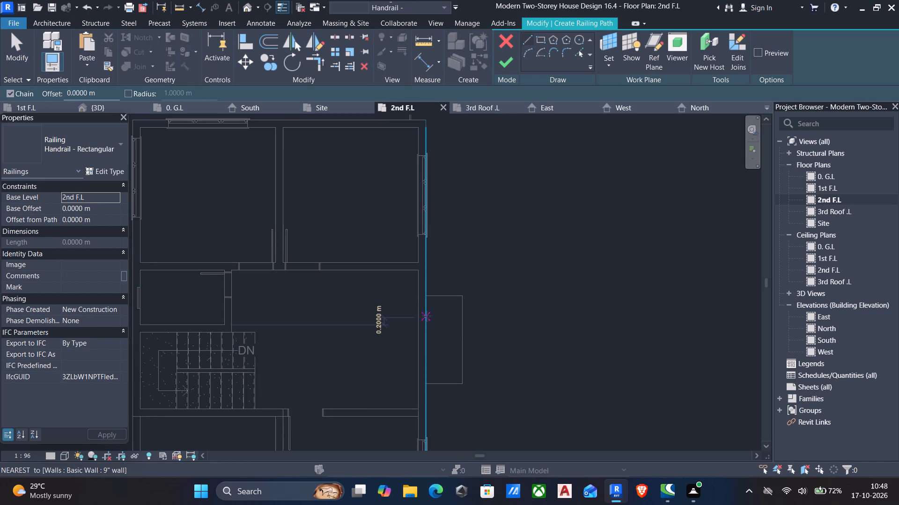
middle_drag(422, 319, 417, 386)
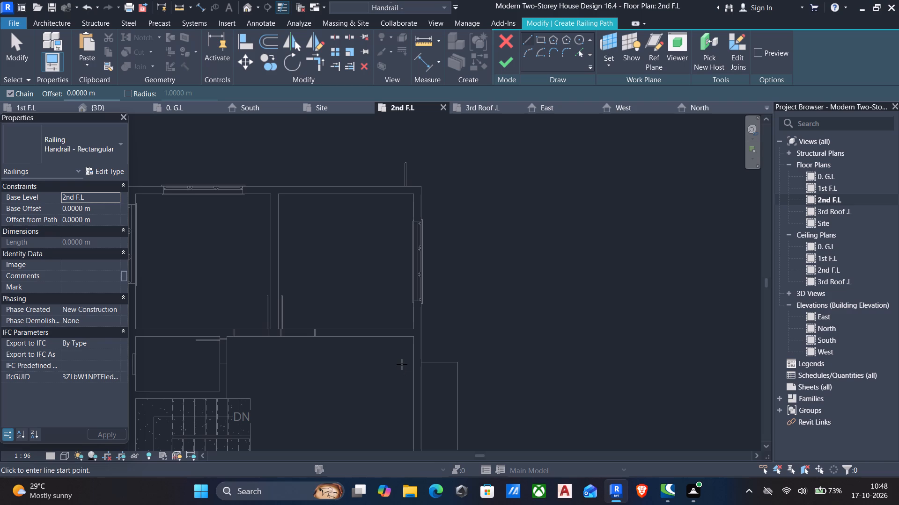
scroll(436, 381, up, 6)
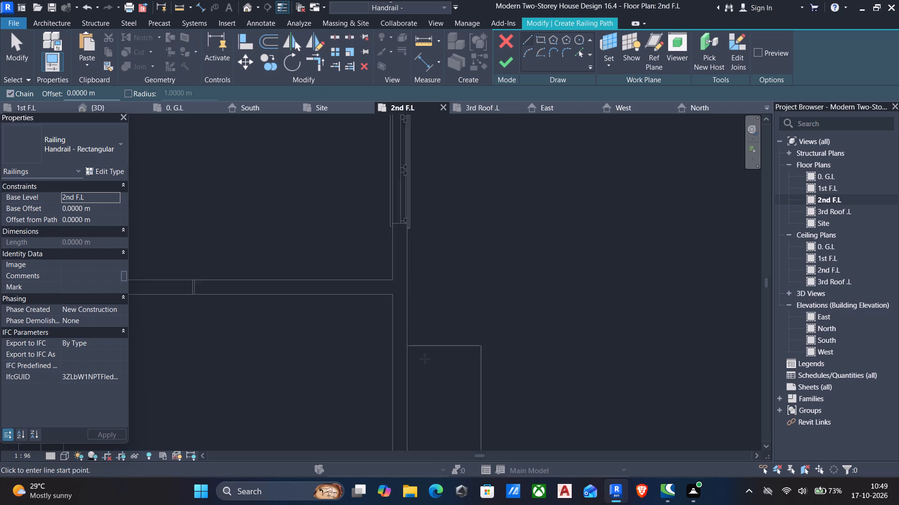
scroll(425, 359, up, 3)
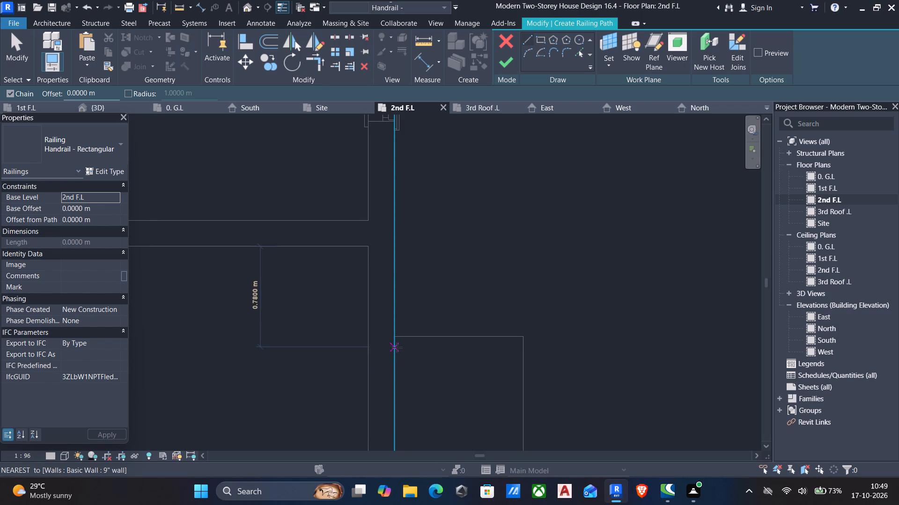
click(397, 347)
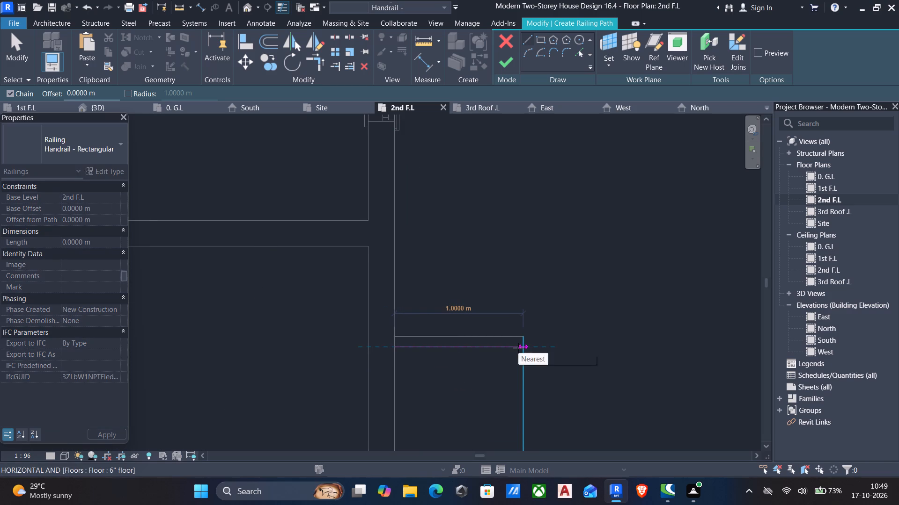
click(518, 348)
middle_drag(513, 420, 546, 250)
middle_drag(555, 344, 572, 260)
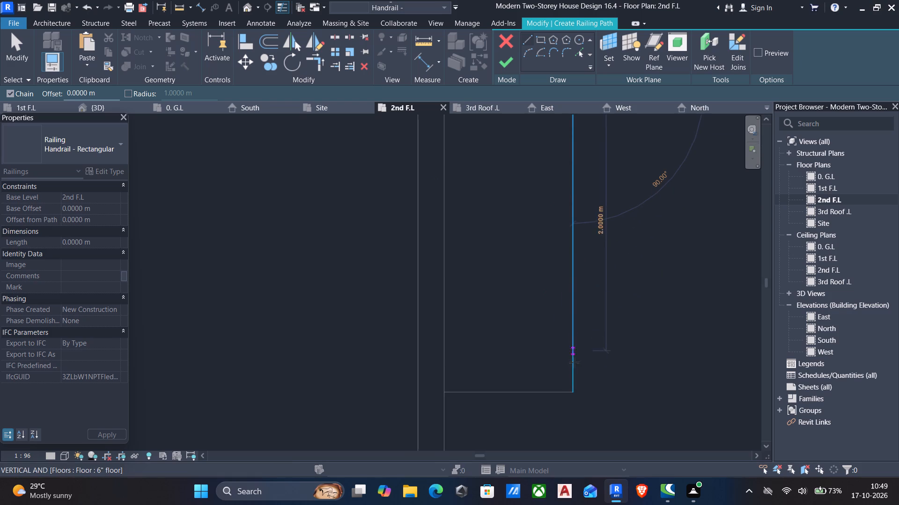
click(572, 390)
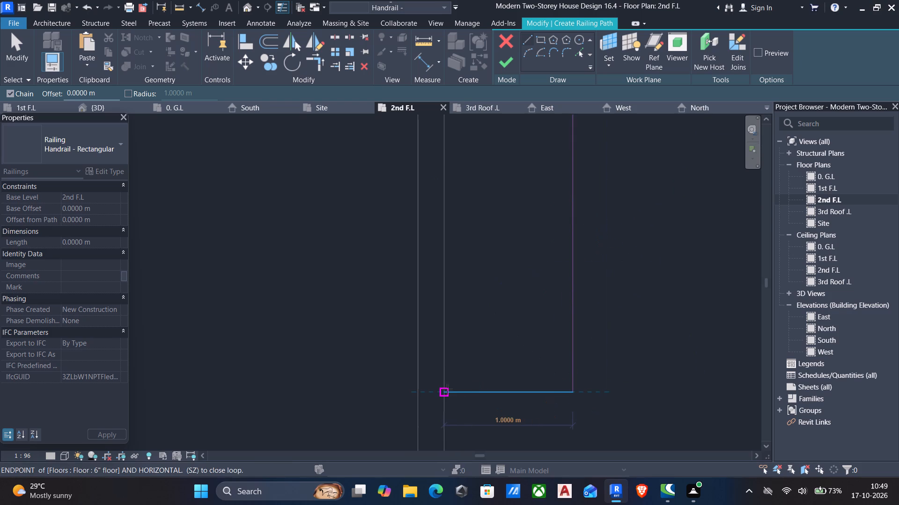
click(447, 389)
key(Escape)
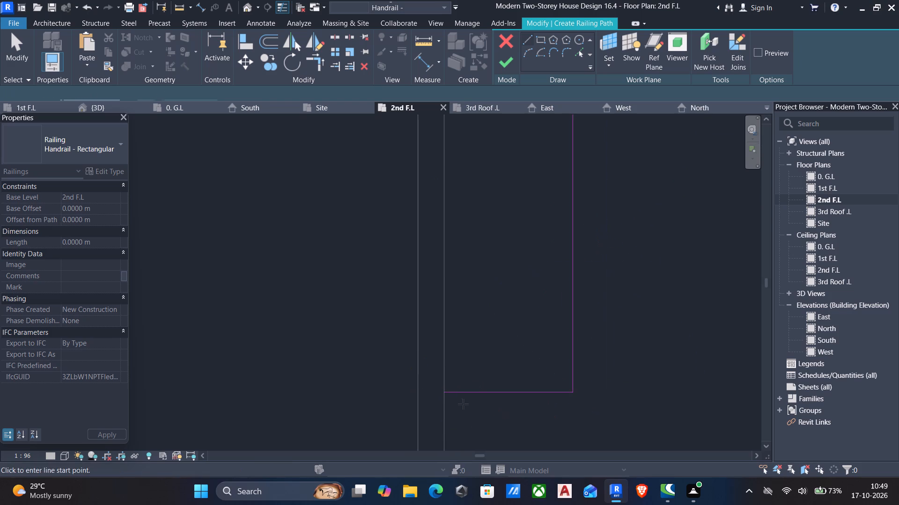
key(Escape)
Nudge the path's south segment slightly inward and its east segment about 0.045 m inward from the slab edges.
drag(482, 389, 490, 390)
key(Up)
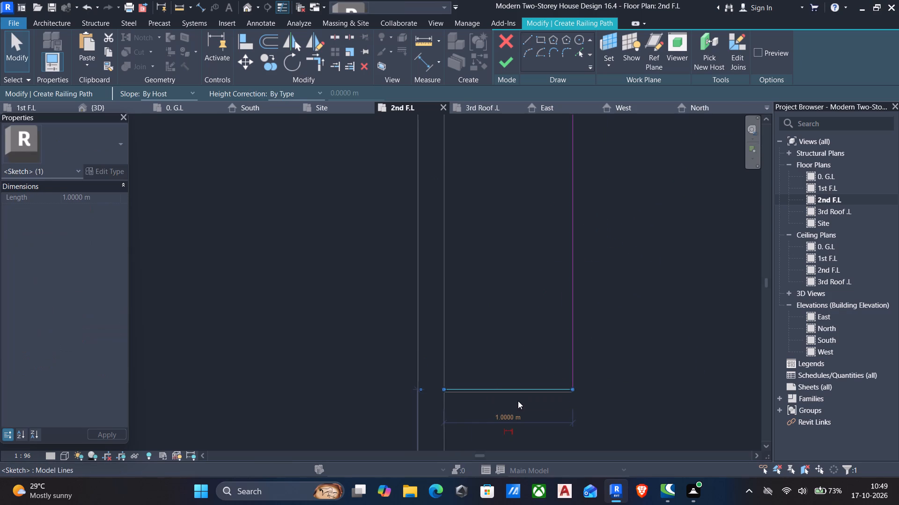
scroll(519, 401, up, 3)
key(Up)
click(598, 326)
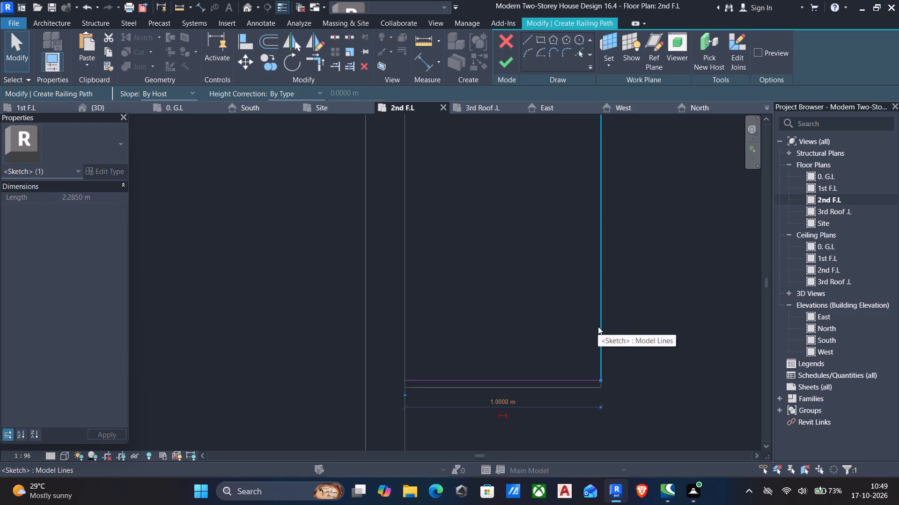
key(Left)
key(Left)
key(Left)
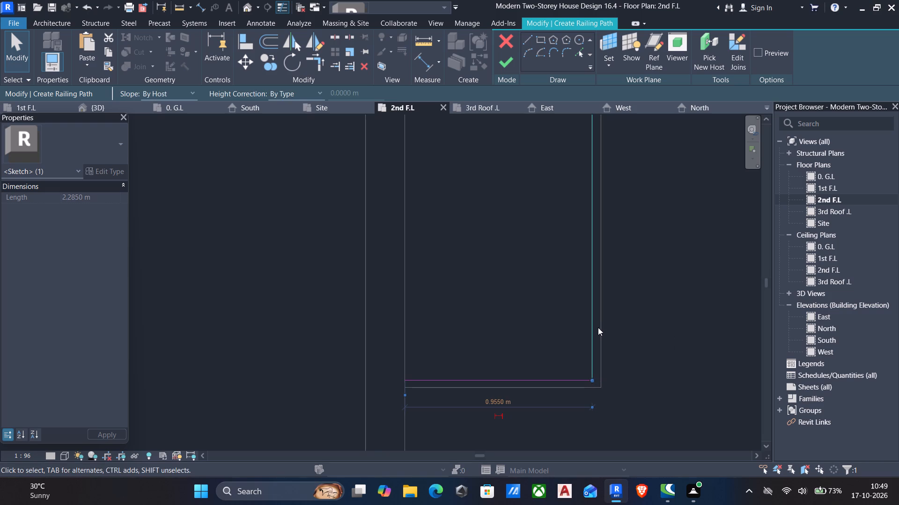
key(Escape)
Examine the positions of the path's north and south segments relative to the east balcony slab's edges.
click(540, 379)
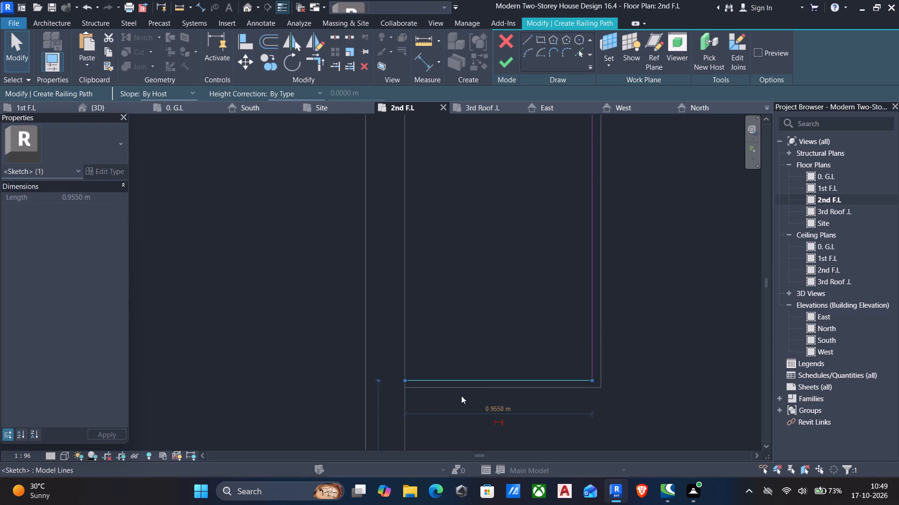
scroll(547, 390, down, 4)
middle_drag(552, 342, 525, 481)
click(498, 272)
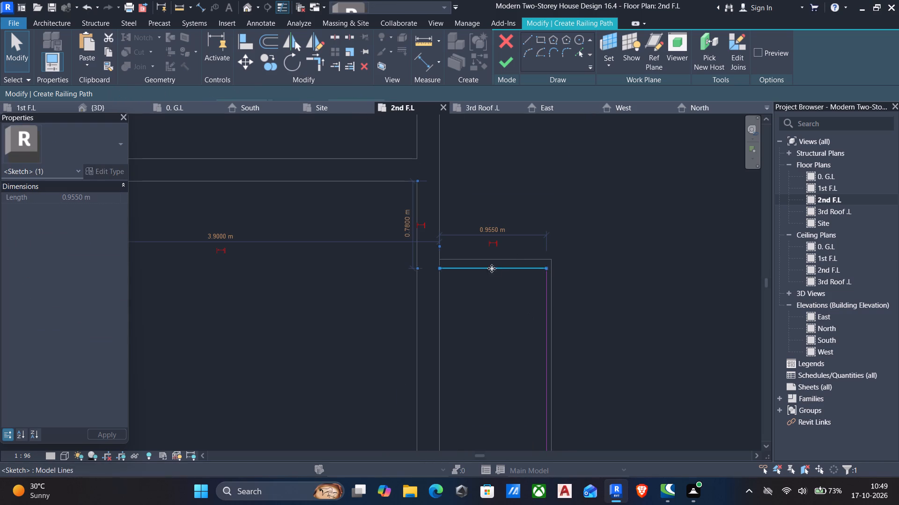
scroll(427, 266, up, 4)
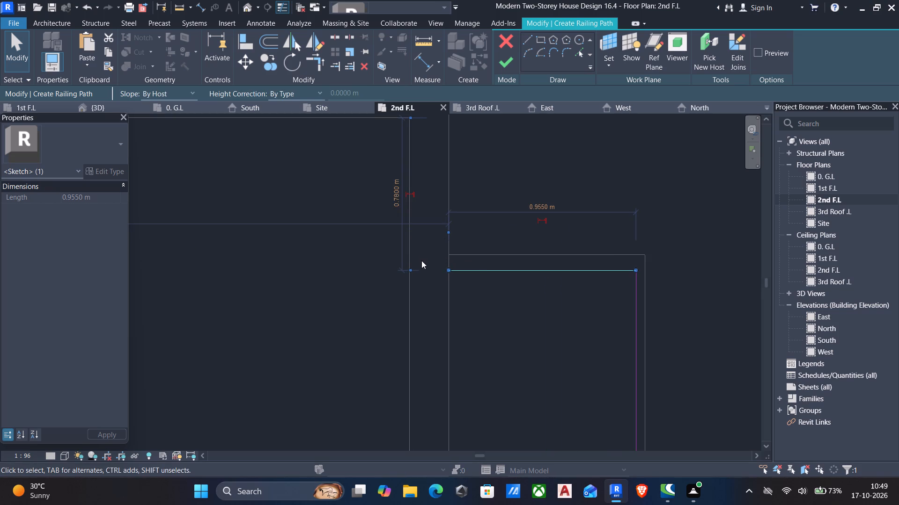
scroll(501, 274, up, 4)
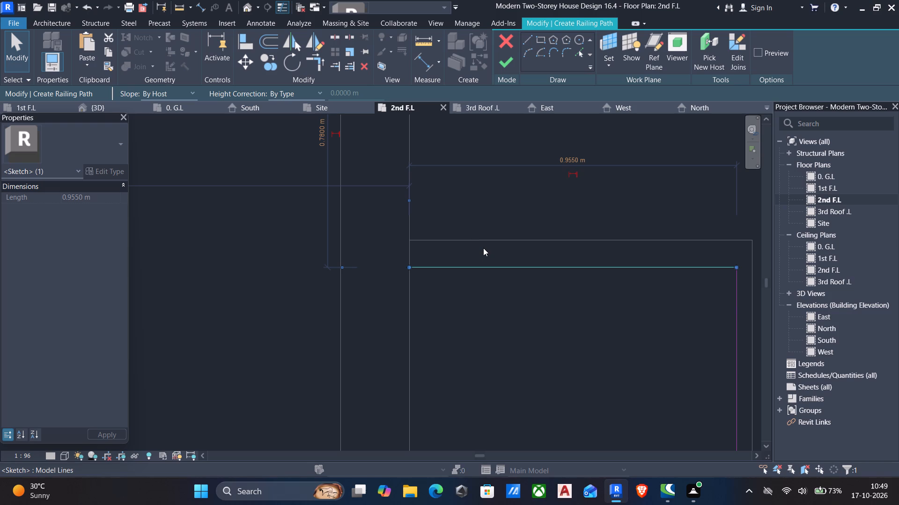
scroll(483, 248, down, 6)
middle_drag(487, 394, 485, 321)
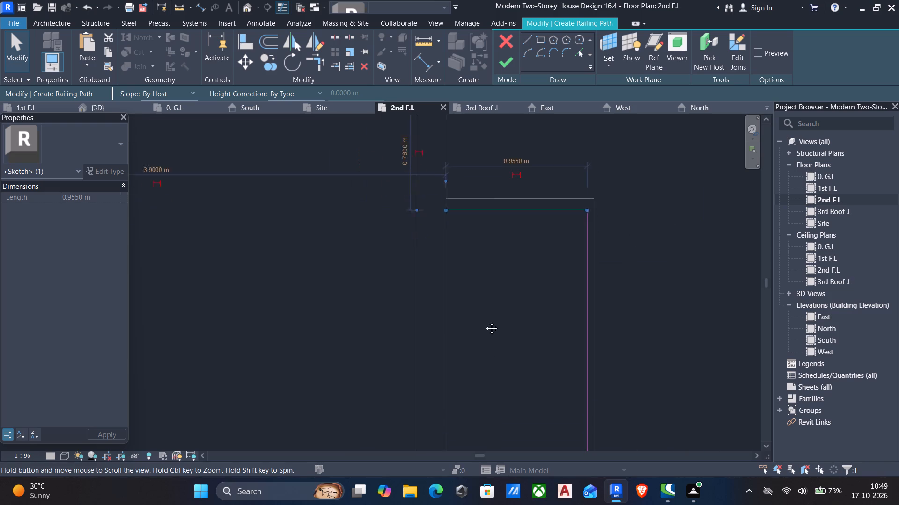
middle_drag(485, 321, 493, 231)
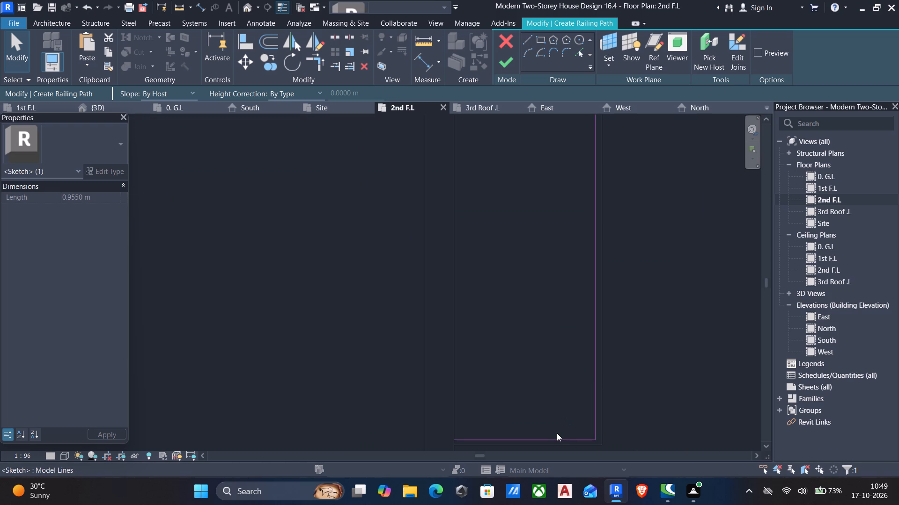
click(556, 435)
middle_drag(585, 353, 525, 357)
scroll(507, 380, down, 4)
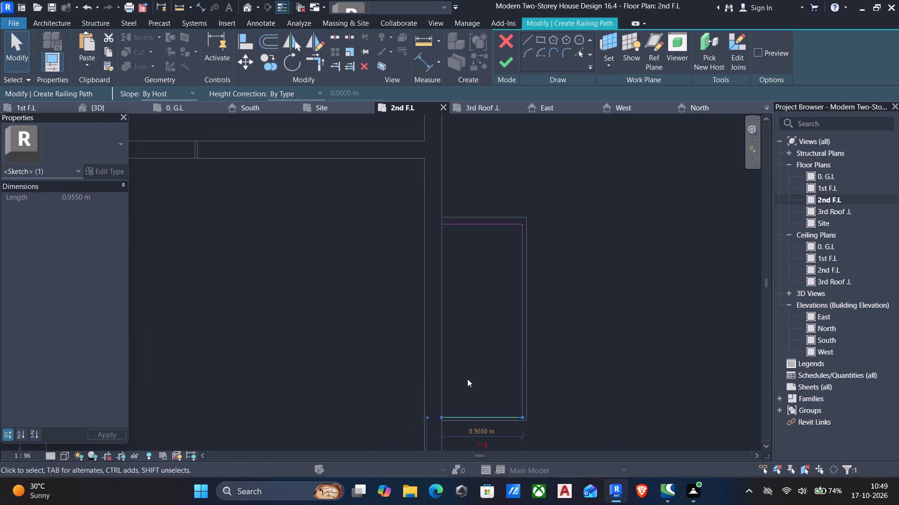
middle_drag(462, 392, 468, 324)
scroll(527, 336, up, 4)
Add an aligned dimension between the path's east segment and the balcony slab's east edge, placed south of the slab.
click(529, 331)
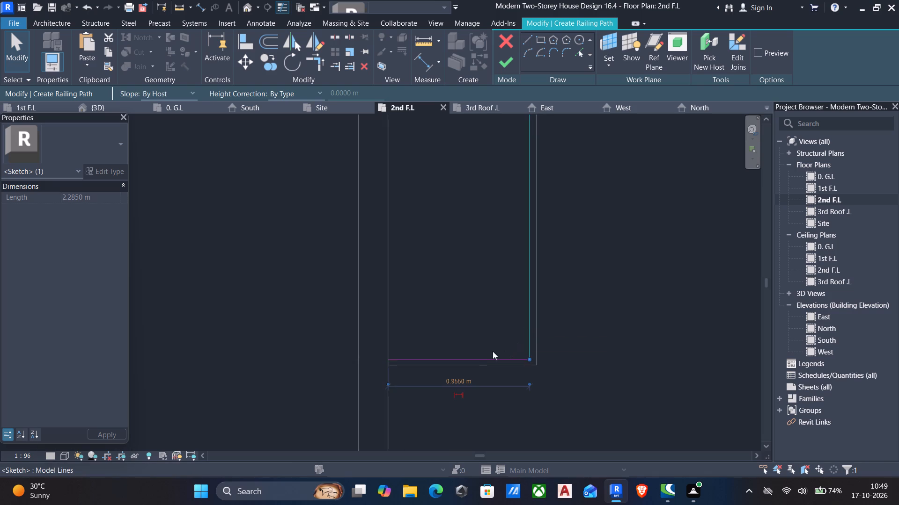
middle_drag(466, 381, 495, 387)
key(d)
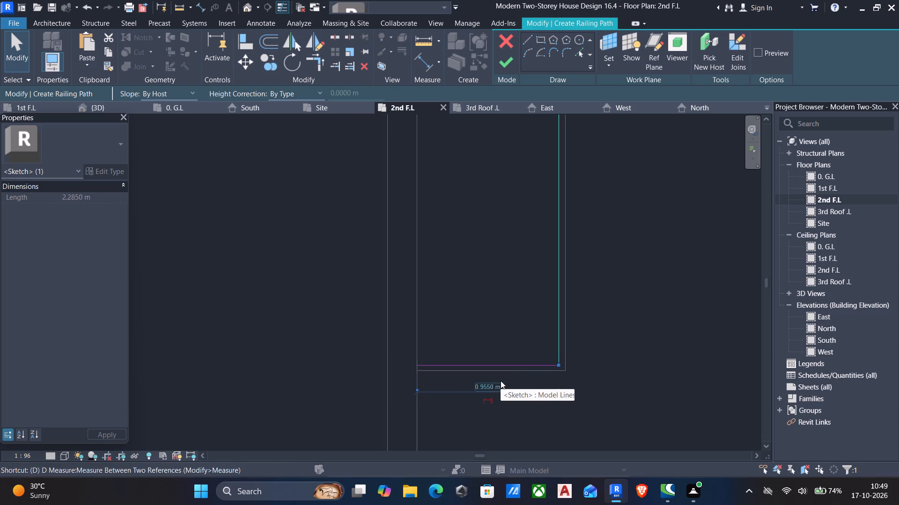
key(i)
scroll(560, 370, up, 5)
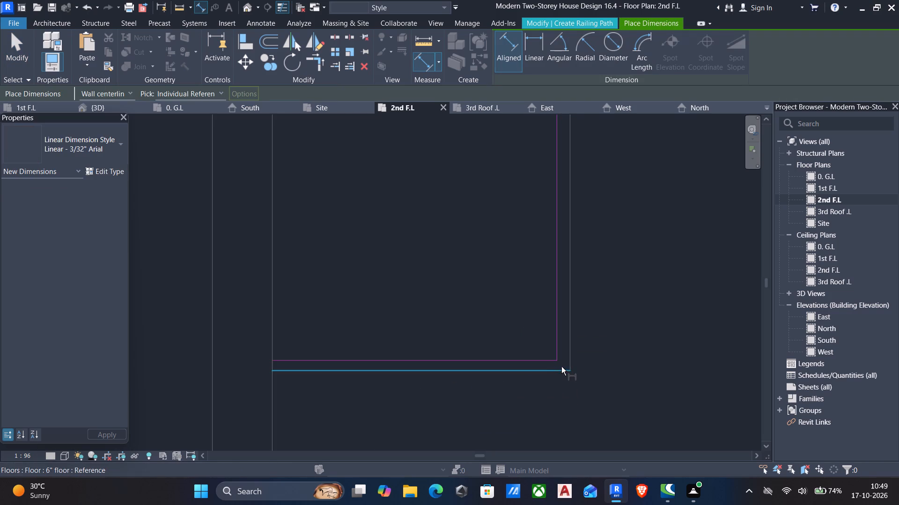
scroll(561, 367, up, 5)
click(554, 356)
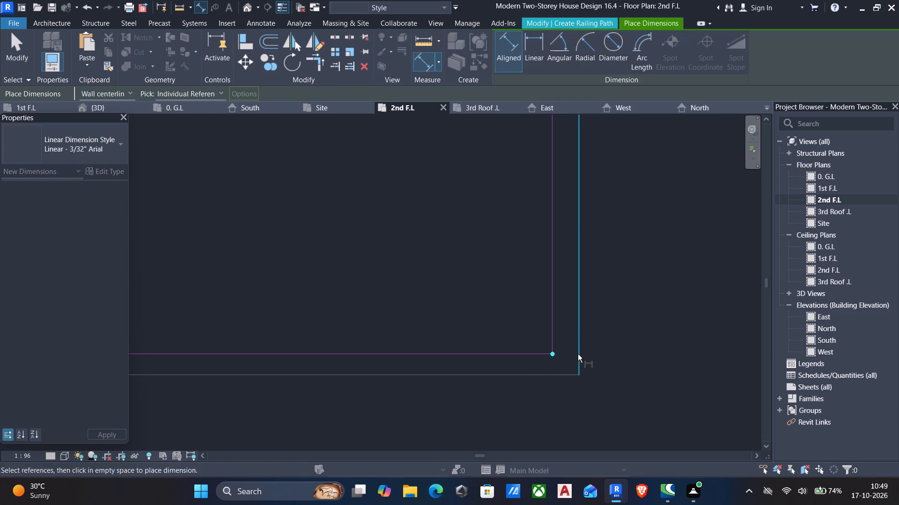
click(578, 354)
scroll(589, 390, down, 11)
middle_drag(590, 405, 578, 318)
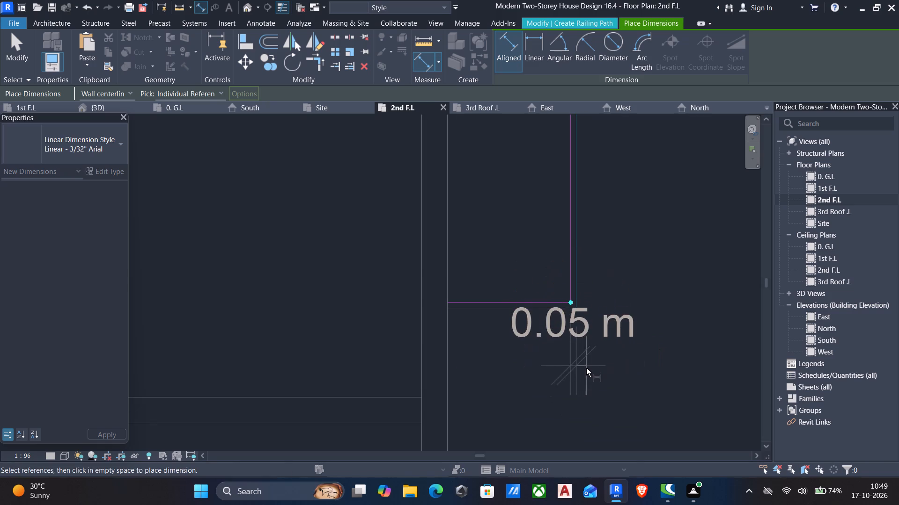
click(582, 383)
key(Escape)
key(Escape)
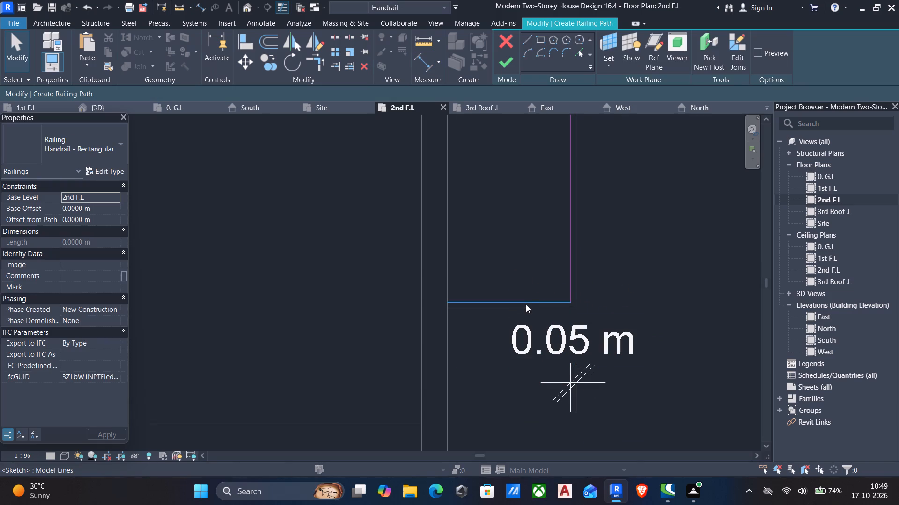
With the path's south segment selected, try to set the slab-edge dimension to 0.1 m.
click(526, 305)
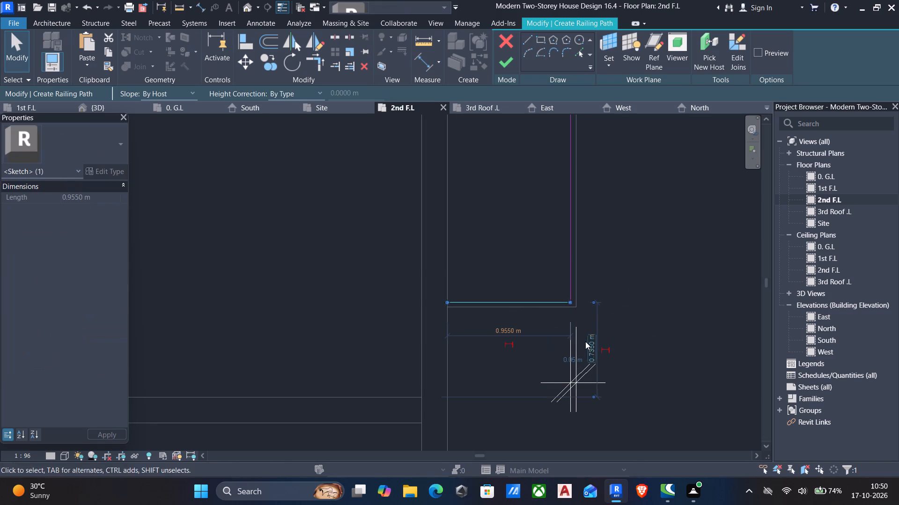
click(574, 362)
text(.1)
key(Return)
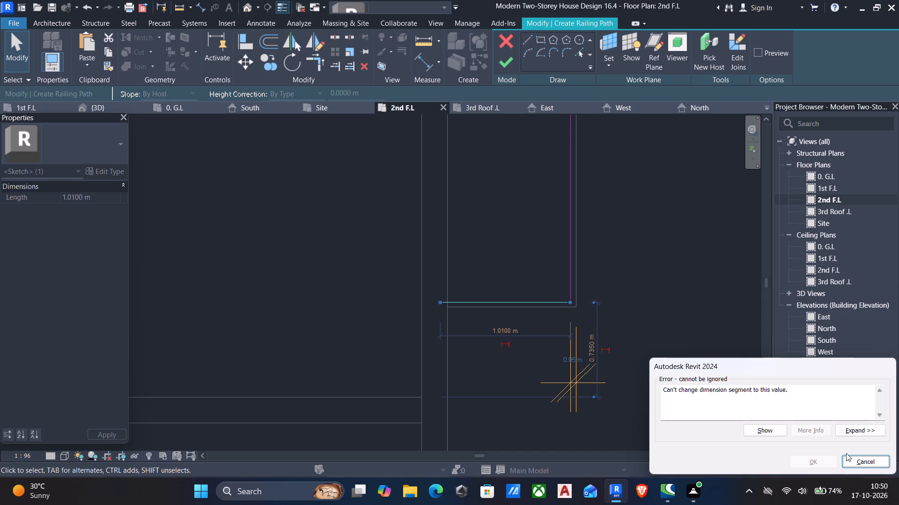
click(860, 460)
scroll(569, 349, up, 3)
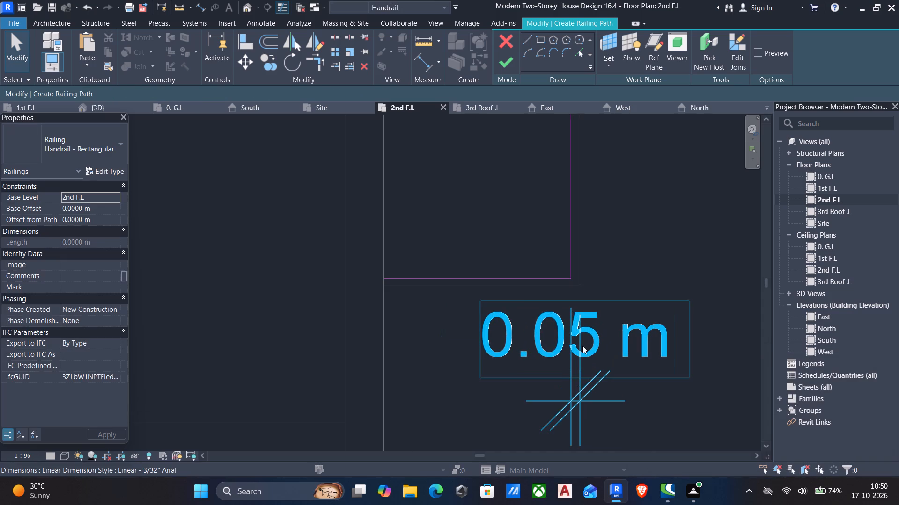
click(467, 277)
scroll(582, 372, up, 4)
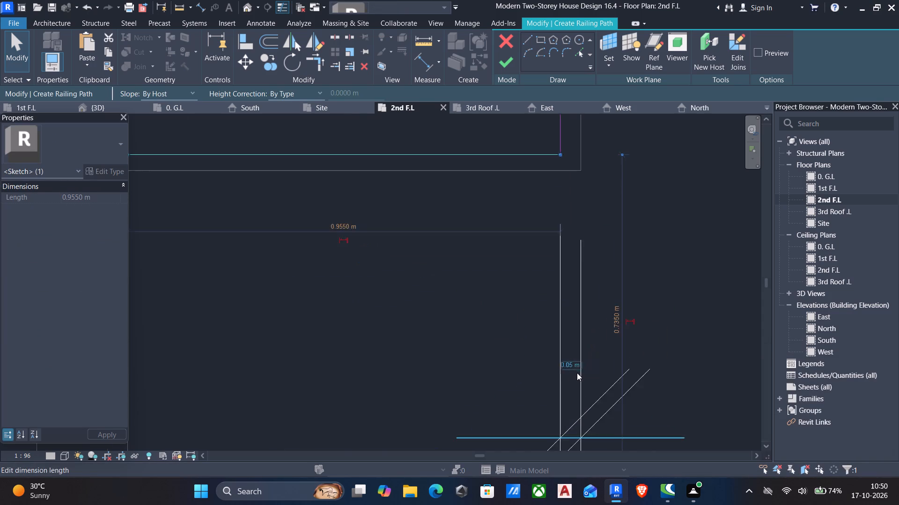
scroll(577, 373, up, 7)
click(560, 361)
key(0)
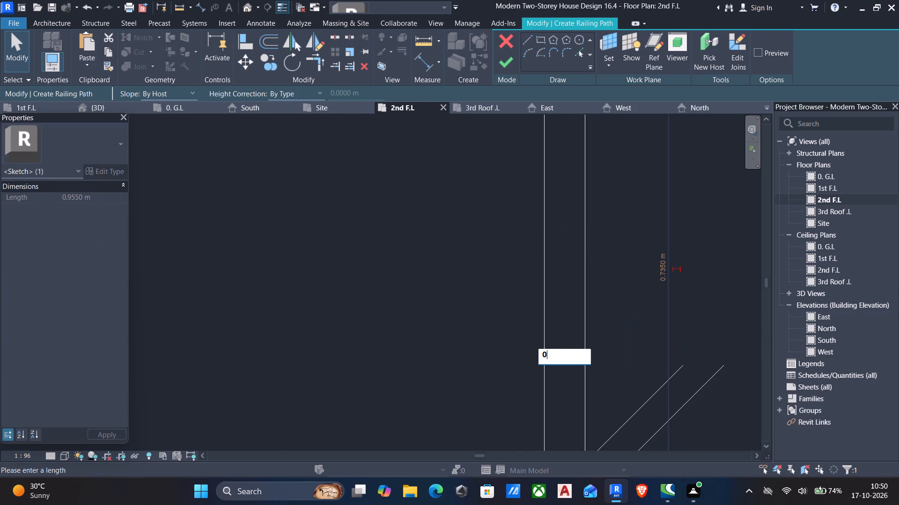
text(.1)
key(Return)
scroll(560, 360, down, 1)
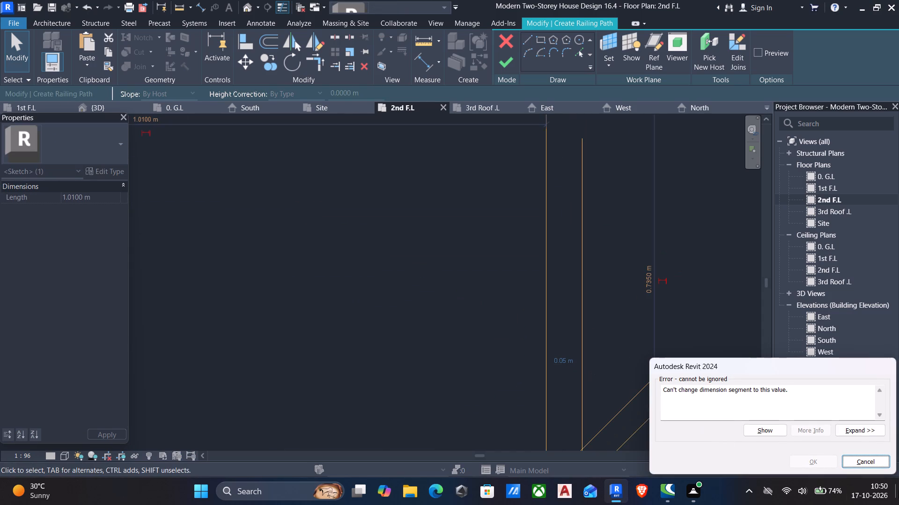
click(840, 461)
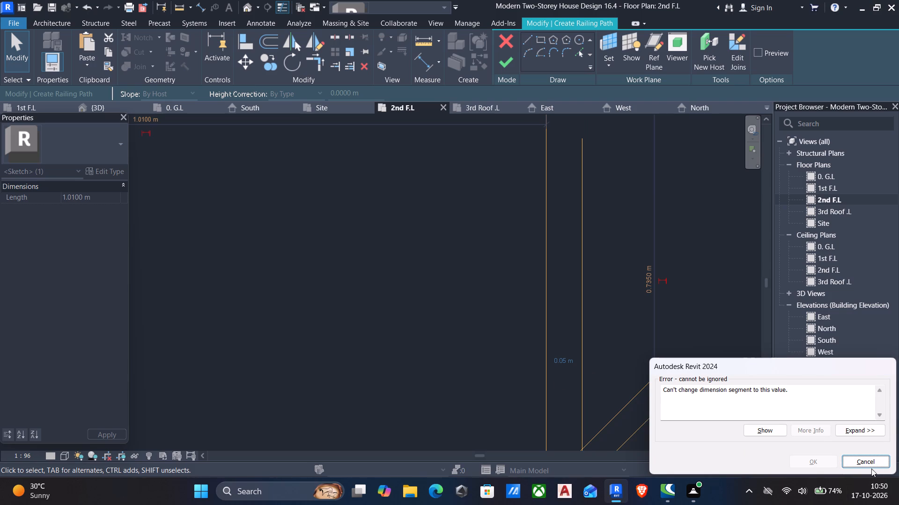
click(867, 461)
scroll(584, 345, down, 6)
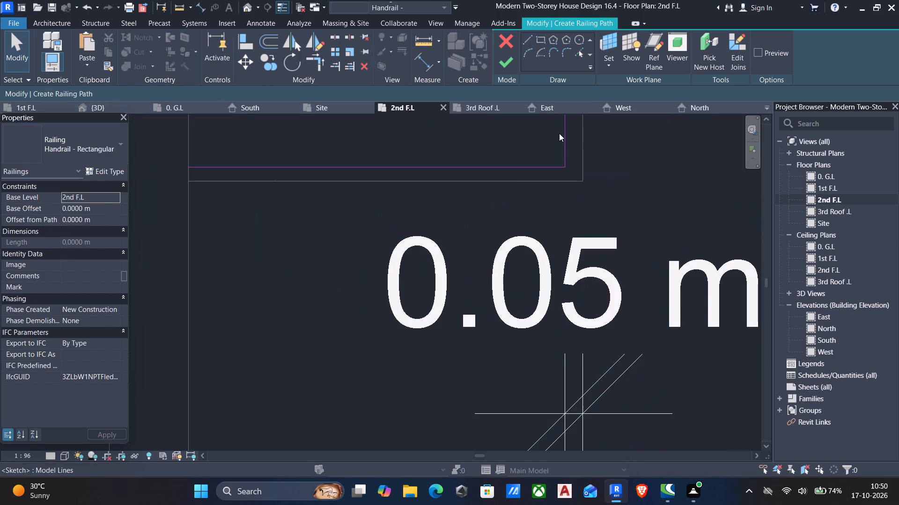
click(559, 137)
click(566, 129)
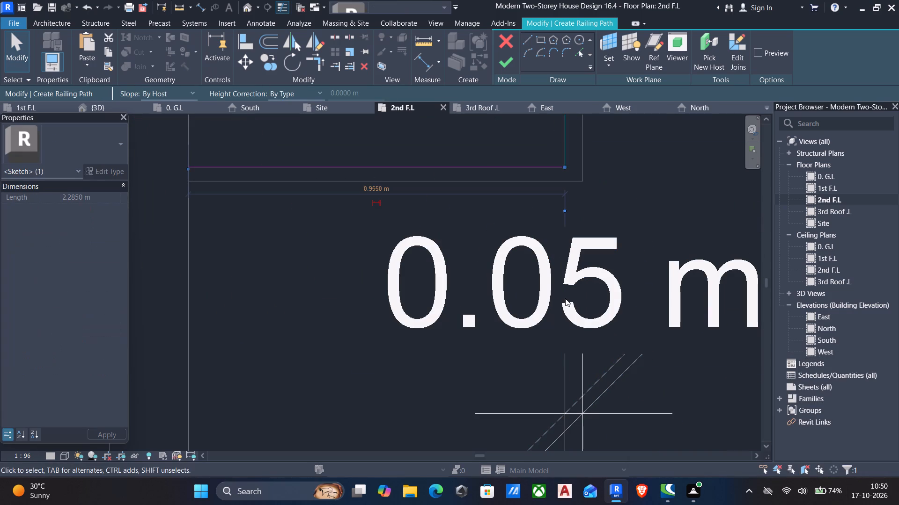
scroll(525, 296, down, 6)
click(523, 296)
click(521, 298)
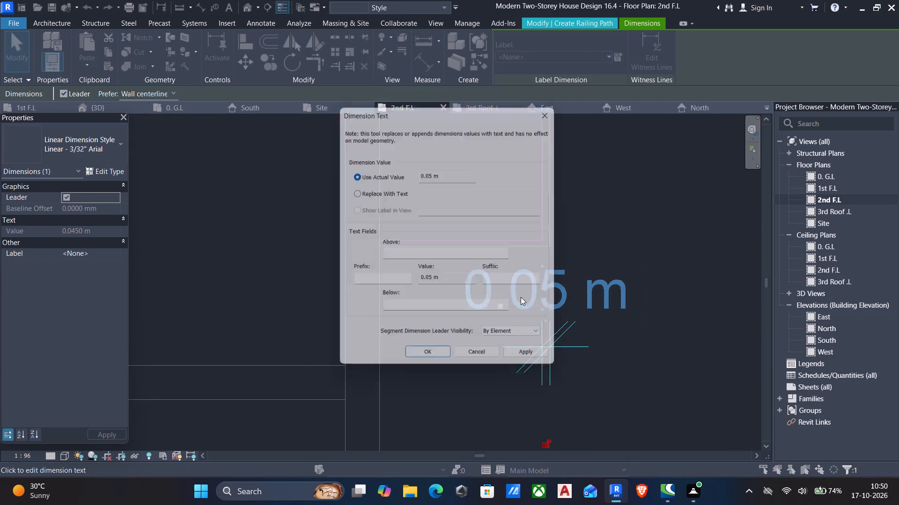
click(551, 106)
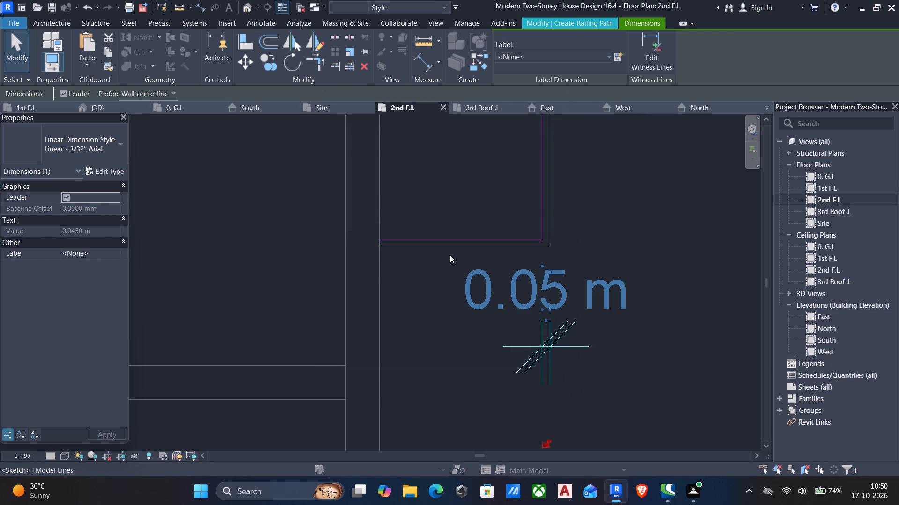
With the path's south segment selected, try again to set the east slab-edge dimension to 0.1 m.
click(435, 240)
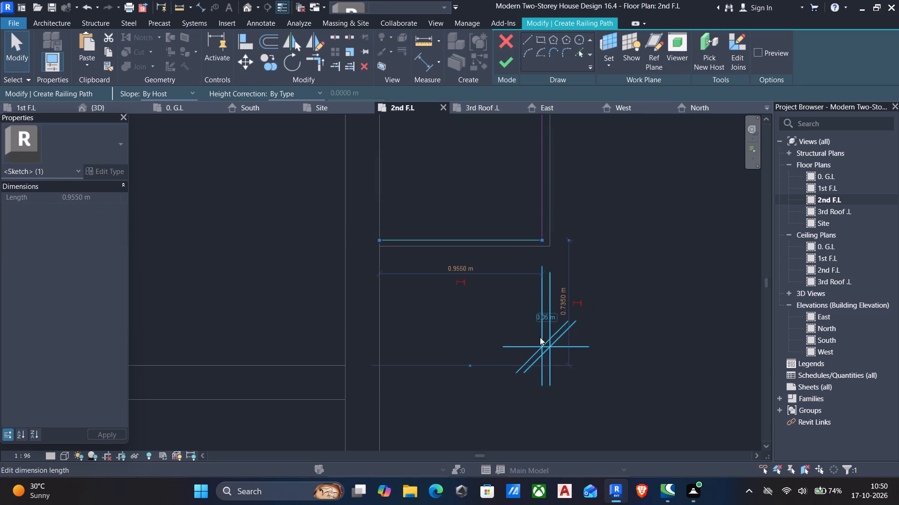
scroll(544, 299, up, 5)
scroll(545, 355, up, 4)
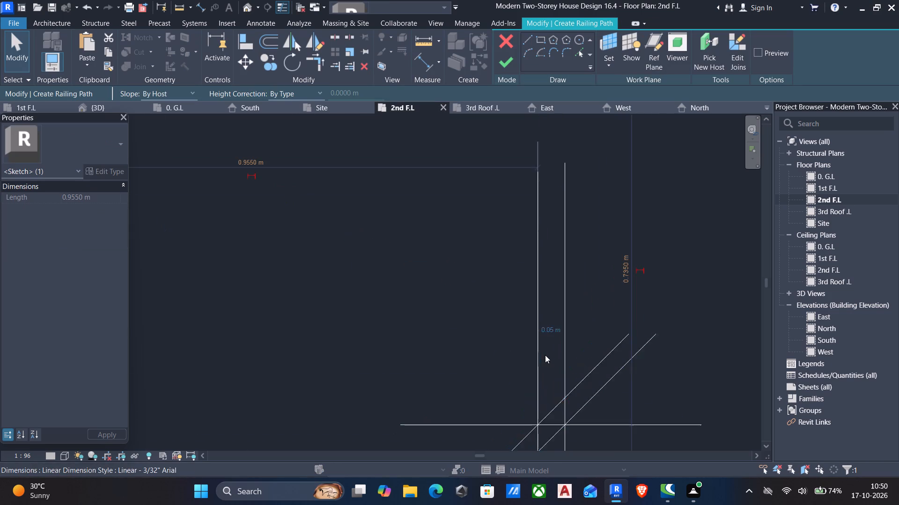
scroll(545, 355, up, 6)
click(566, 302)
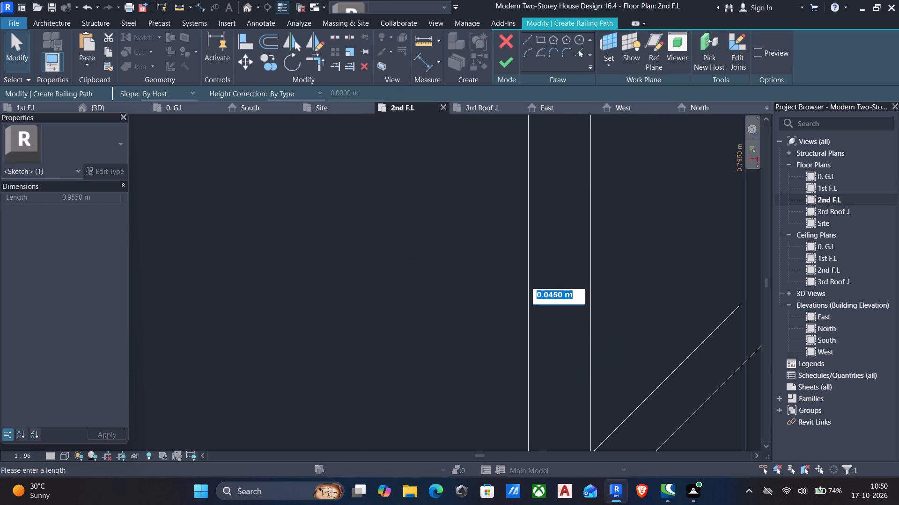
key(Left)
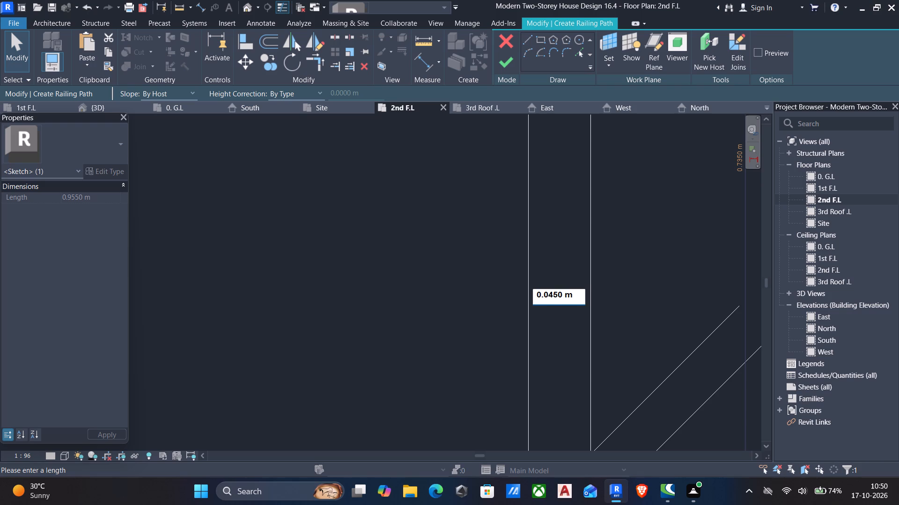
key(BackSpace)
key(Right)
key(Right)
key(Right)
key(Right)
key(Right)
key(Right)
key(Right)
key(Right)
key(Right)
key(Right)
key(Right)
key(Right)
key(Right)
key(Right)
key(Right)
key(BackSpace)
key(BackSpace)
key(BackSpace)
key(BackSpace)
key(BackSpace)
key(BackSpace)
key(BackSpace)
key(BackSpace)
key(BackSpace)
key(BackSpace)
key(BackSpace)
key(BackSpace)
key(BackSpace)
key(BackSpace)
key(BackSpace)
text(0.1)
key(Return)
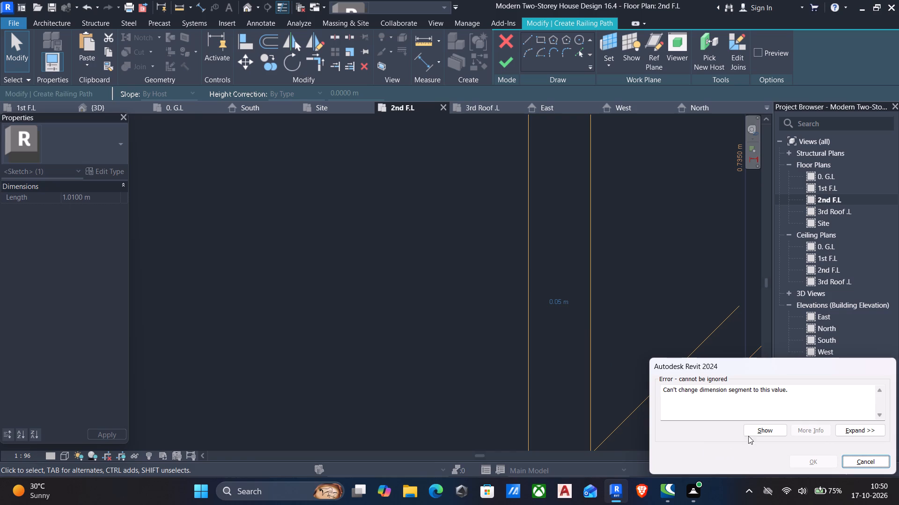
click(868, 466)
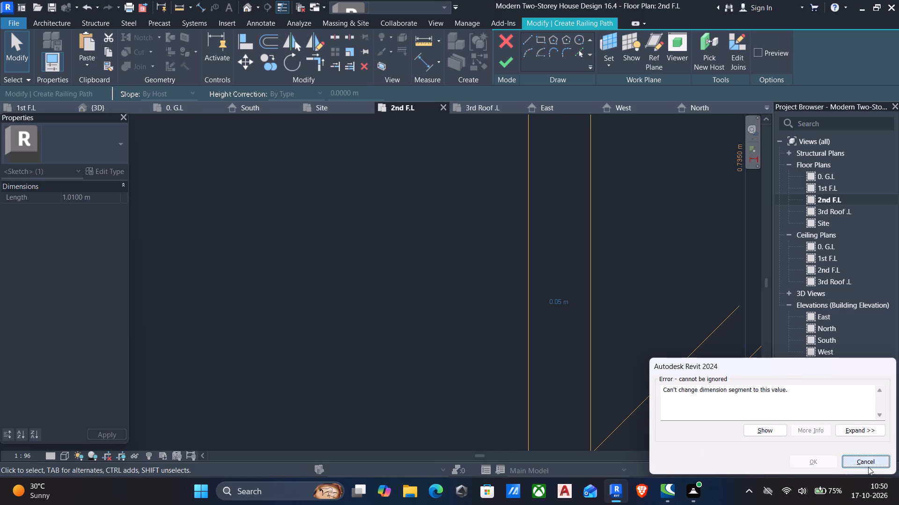
Nudge the path's east segment inward to about 0.10 m from the balcony slab's east edge.
scroll(308, 277, down, 6)
middle_drag(365, 288, 441, 355)
scroll(441, 355, down, 6)
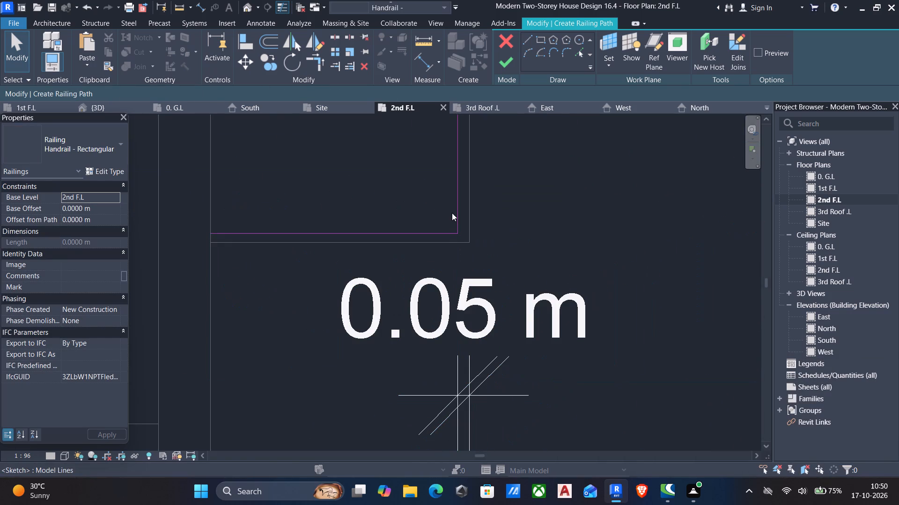
click(458, 209)
key(Left)
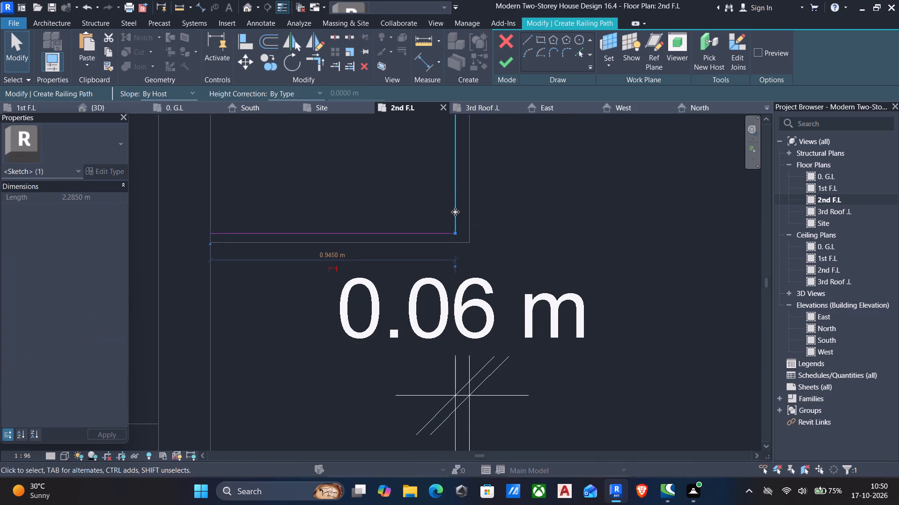
scroll(450, 290, down, 4)
key(Left)
key(Left)
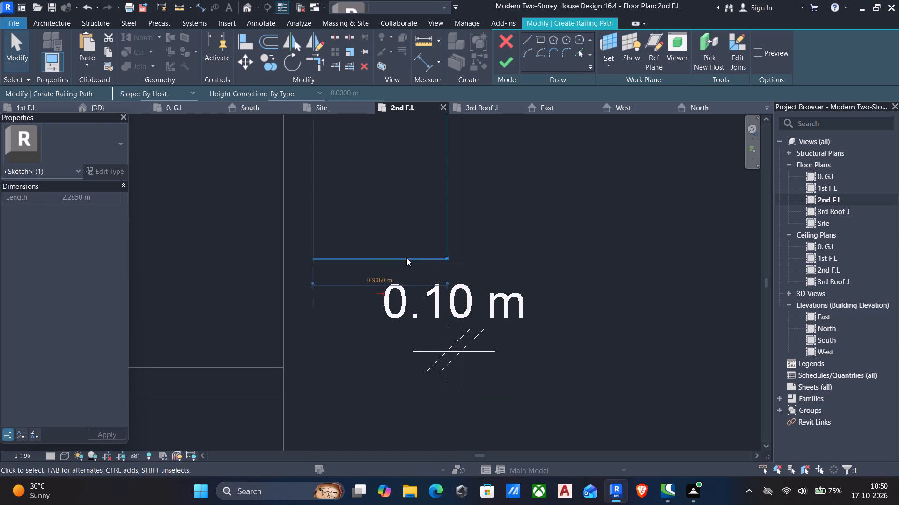
Delete the dimension between the path's east segment and the balcony slab's east edge.
middle_drag(415, 236, 436, 242)
key(Escape)
click(486, 310)
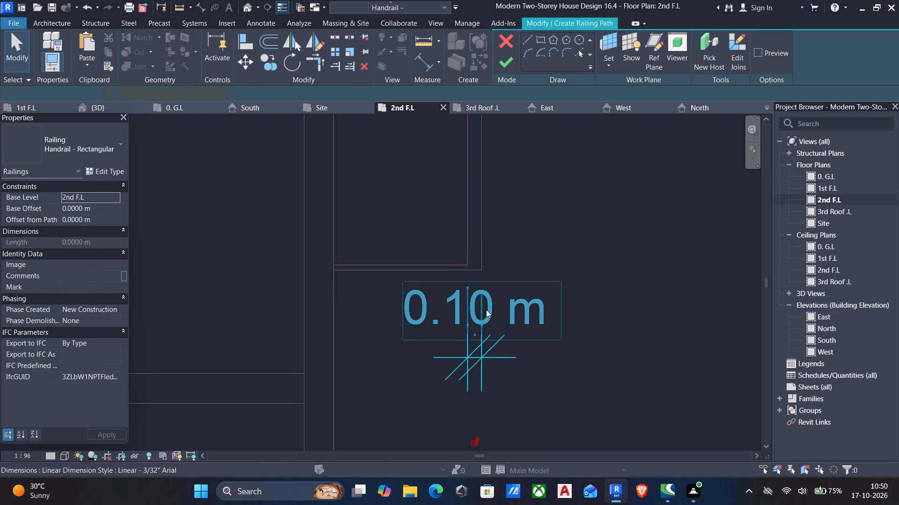
key(Delete)
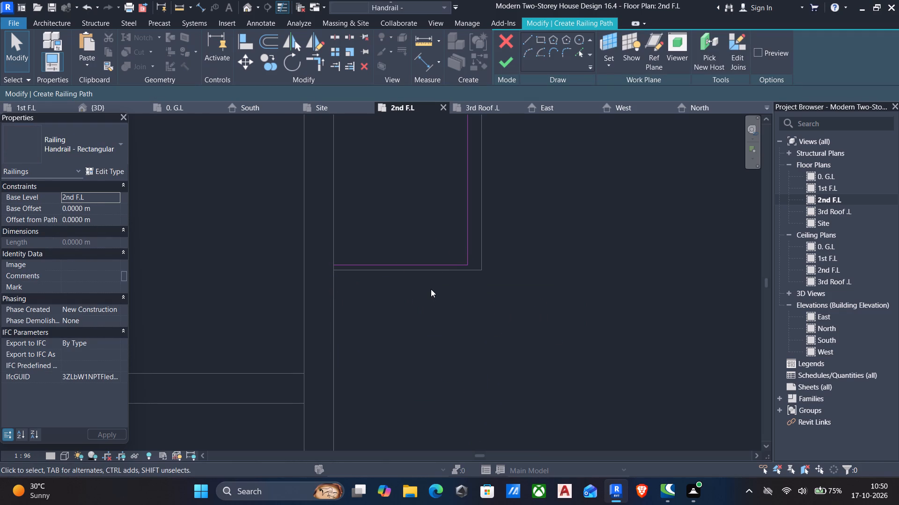
Add an aligned dimension from the path's southeast corner to the slab's south edge, placed east of the slab.
text(di)
scroll(466, 270, up, 9)
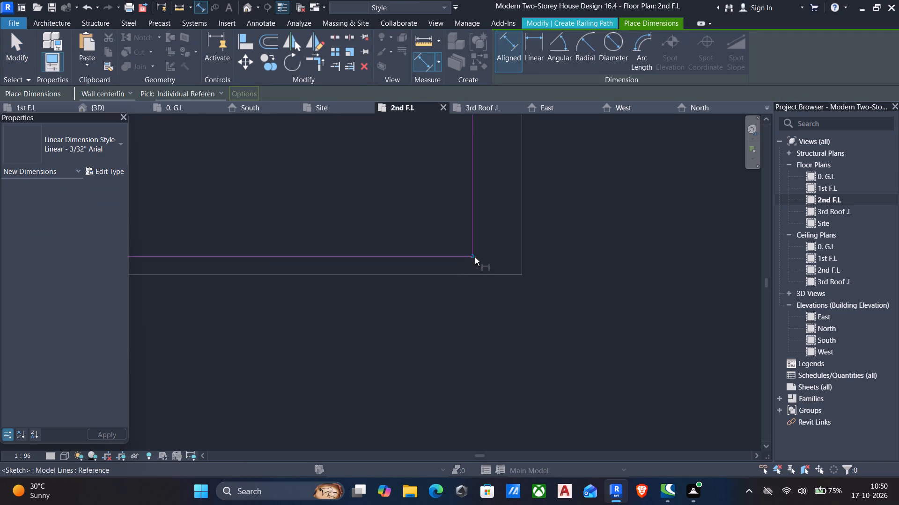
click(475, 256)
scroll(469, 286, up, 3)
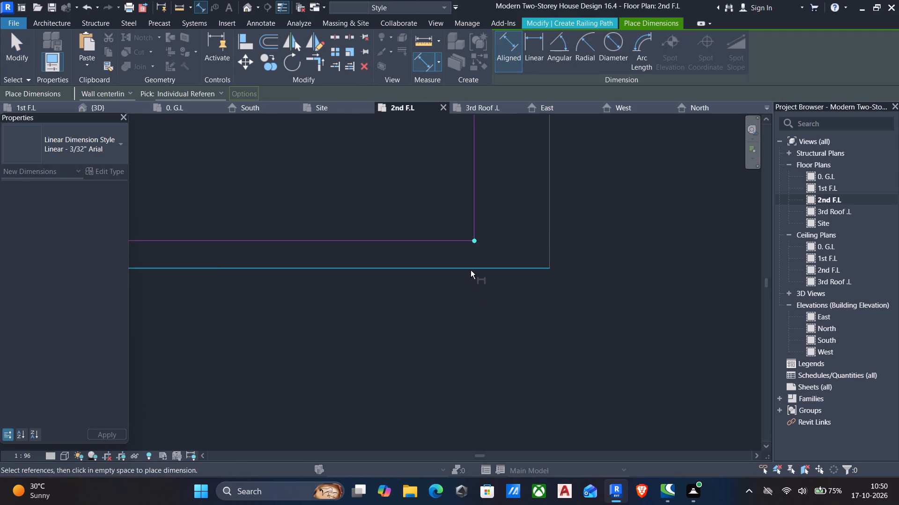
click(471, 270)
scroll(471, 270, up, 1)
scroll(537, 273, down, 6)
click(594, 284)
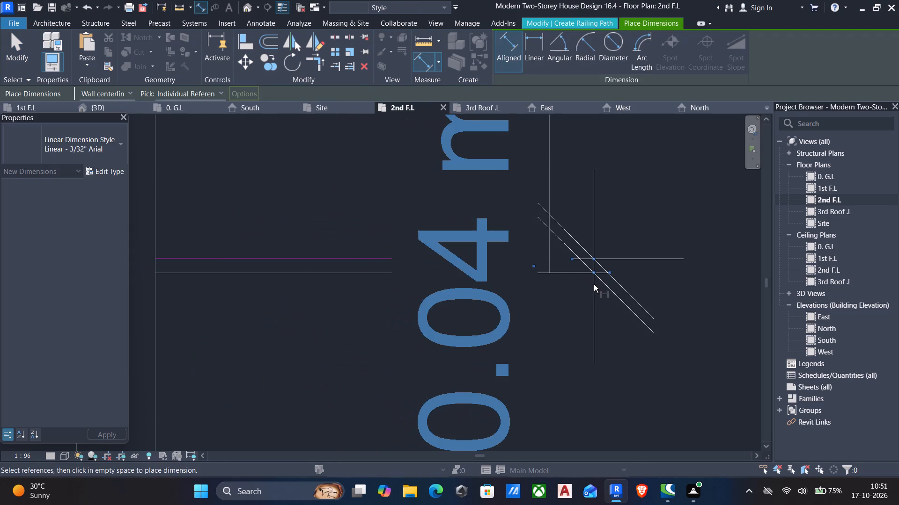
key(Escape)
key(Escape)
Nudge the path's south segment inward to about 0.10 m from the balcony slab's south edge.
click(352, 261)
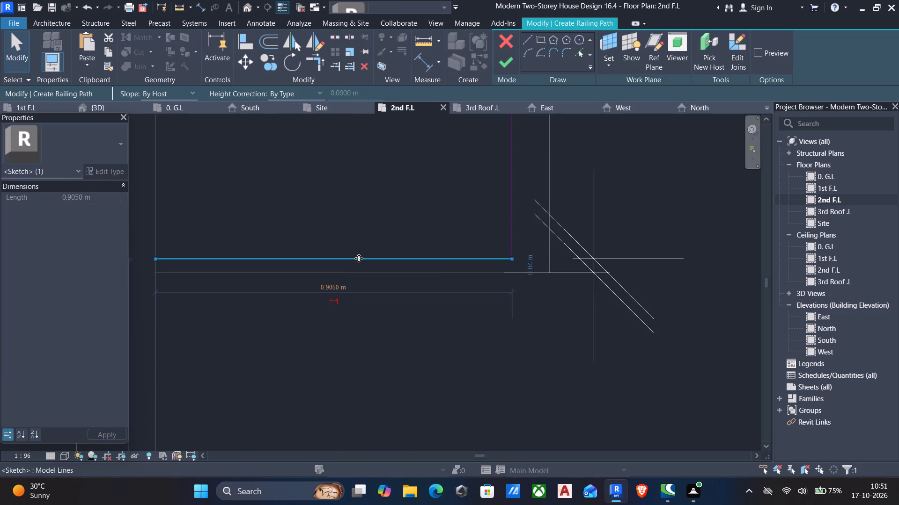
key(Up)
key(Up)
scroll(535, 262, up, 5)
key(Up)
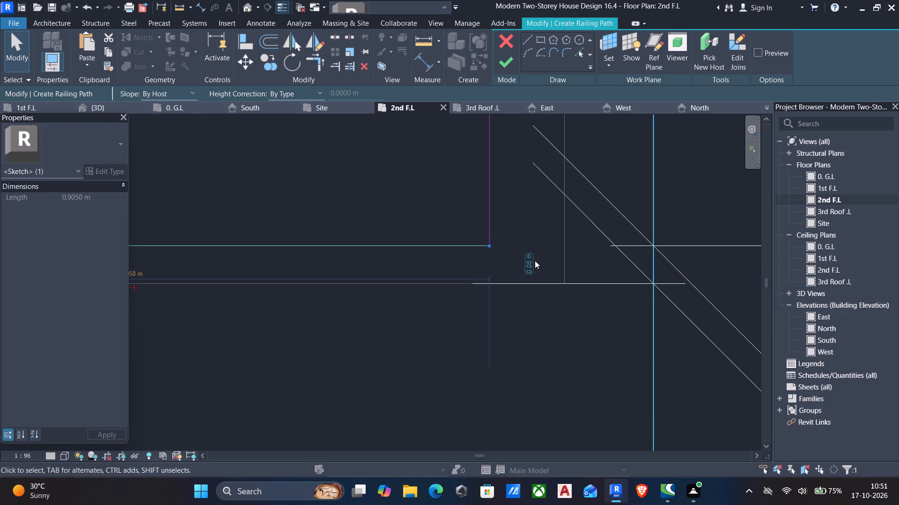
key(Up)
key(Up)
key(Up)
key(Up)
key(Up)
key(Up)
key(Up)
key(Up)
key(Up)
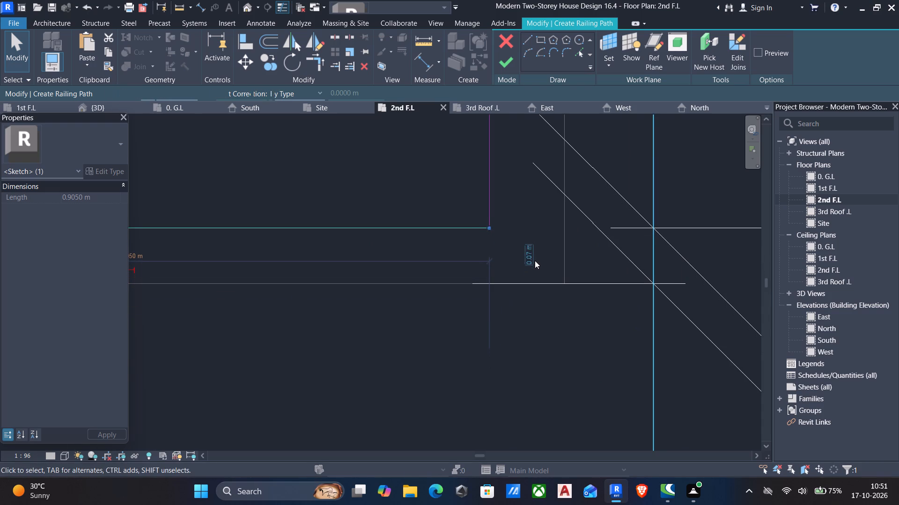
key(Up)
key(Up)
key(Up)
key(Up)
key(Up)
key(Up)
key(Up)
key(Up)
key(Up)
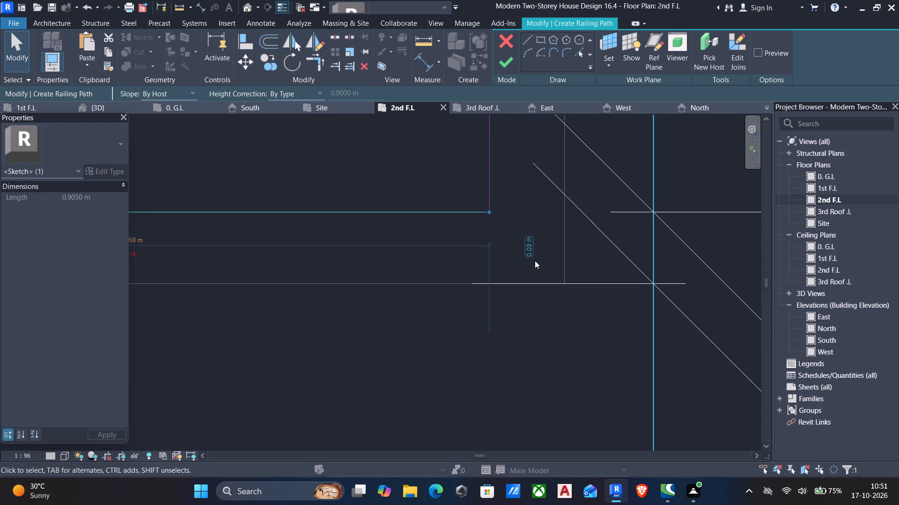
key(Up)
key(Up)
key(Down)
key(Down)
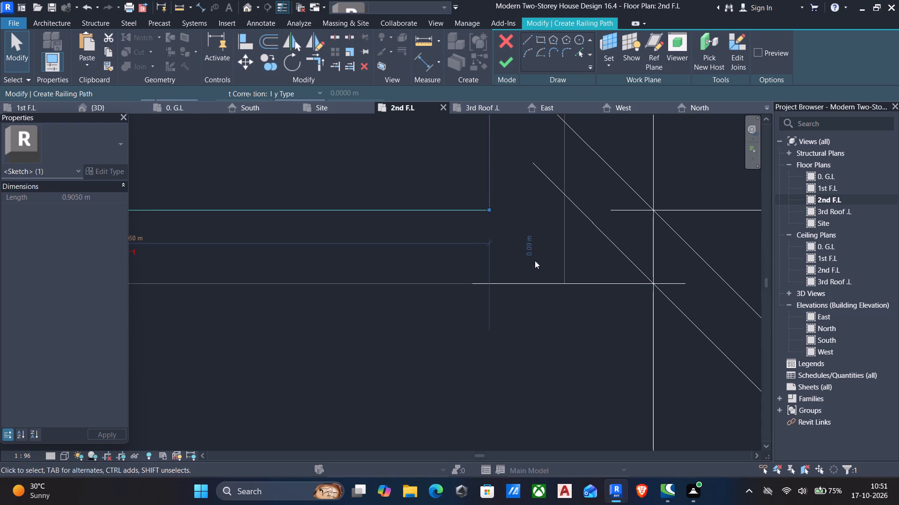
key(Up)
Add an aligned dimension from the path's northeast corner to the slab's north edge, placed east of the slab.
scroll(535, 260, down, 6)
scroll(458, 222, down, 6)
middle_drag(436, 204, 453, 341)
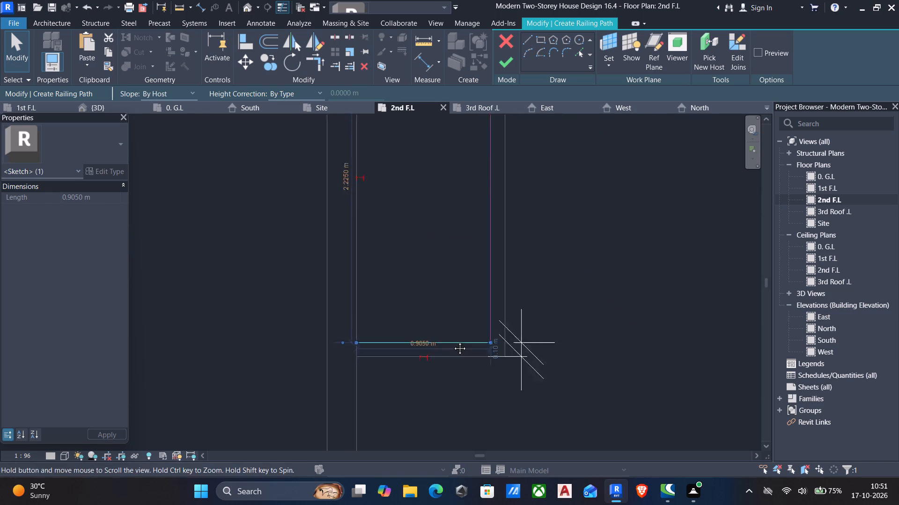
middle_drag(453, 341, 473, 390)
scroll(477, 273, down, 5)
middle_drag(471, 267, 494, 381)
text(di)
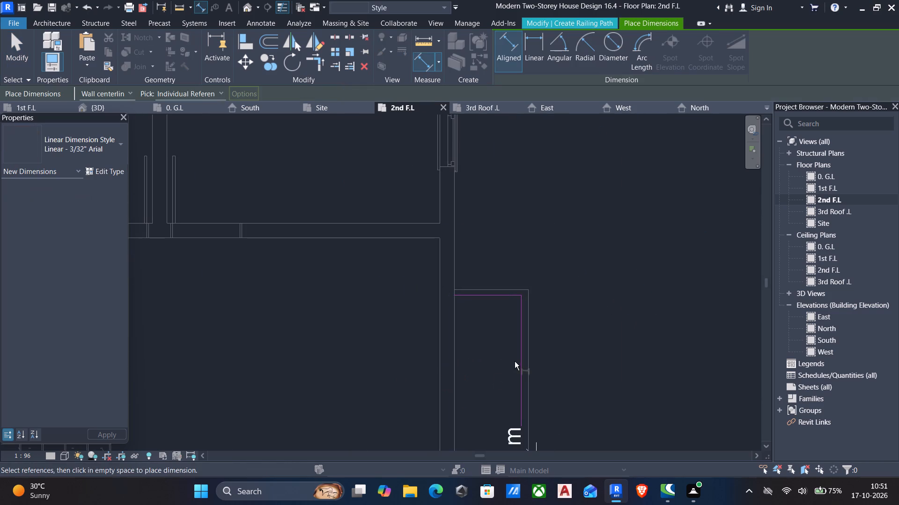
scroll(510, 298, up, 10)
click(529, 301)
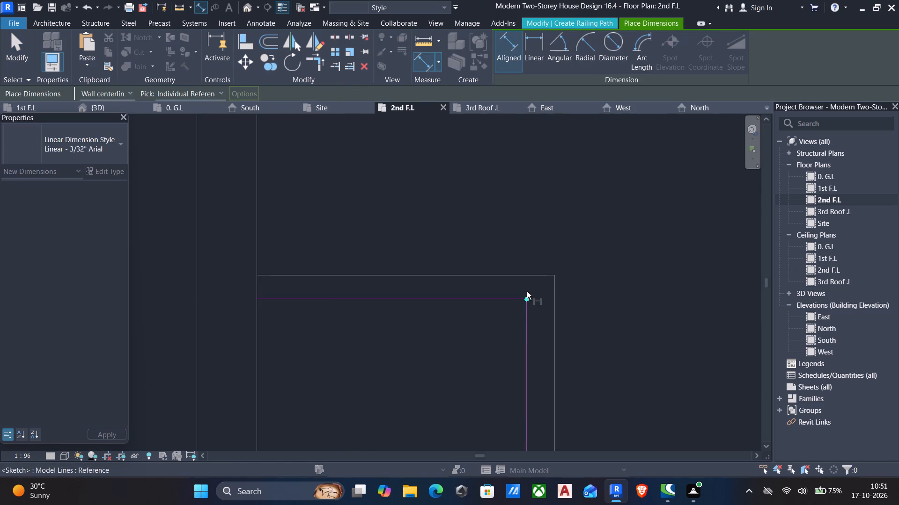
click(526, 279)
scroll(534, 260, down, 1)
click(627, 275)
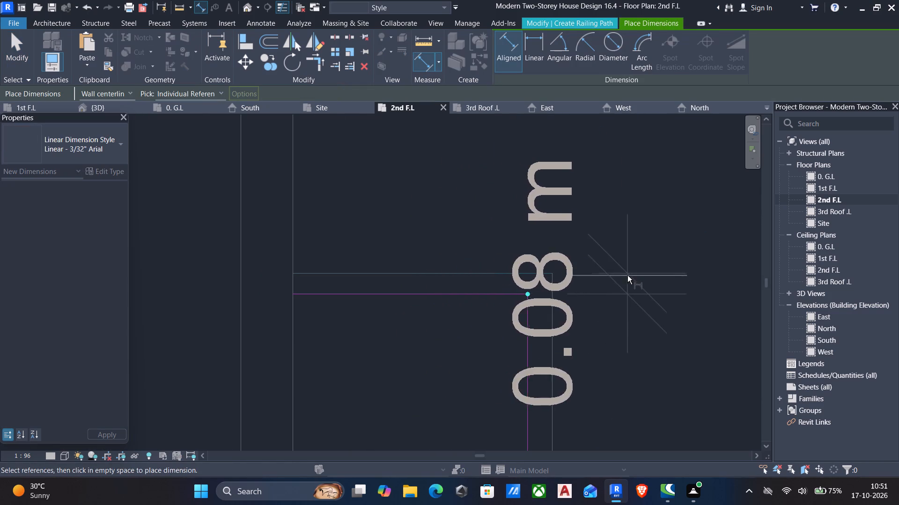
key(Escape)
key(Escape)
Nudge the path's north segment inward to about 0.10 m from the balcony slab's north edge.
click(437, 294)
key(Down)
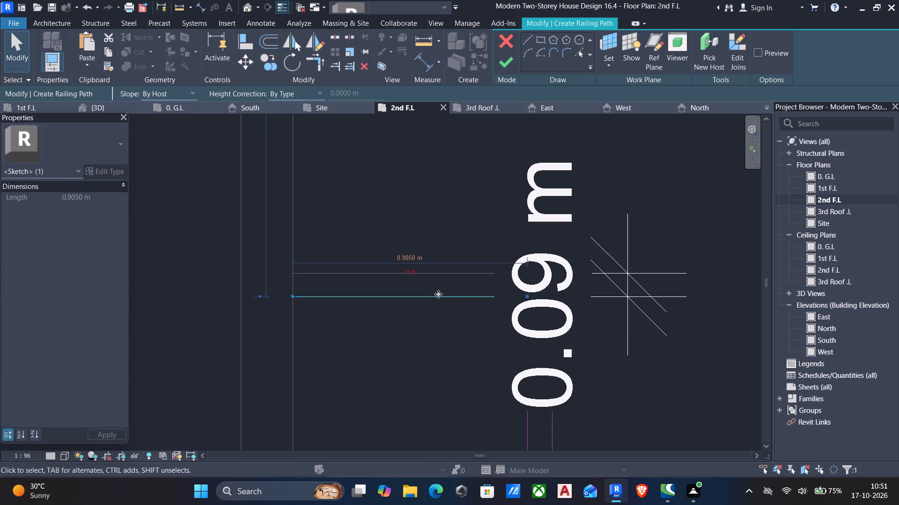
key(Down)
scroll(495, 238, down, 7)
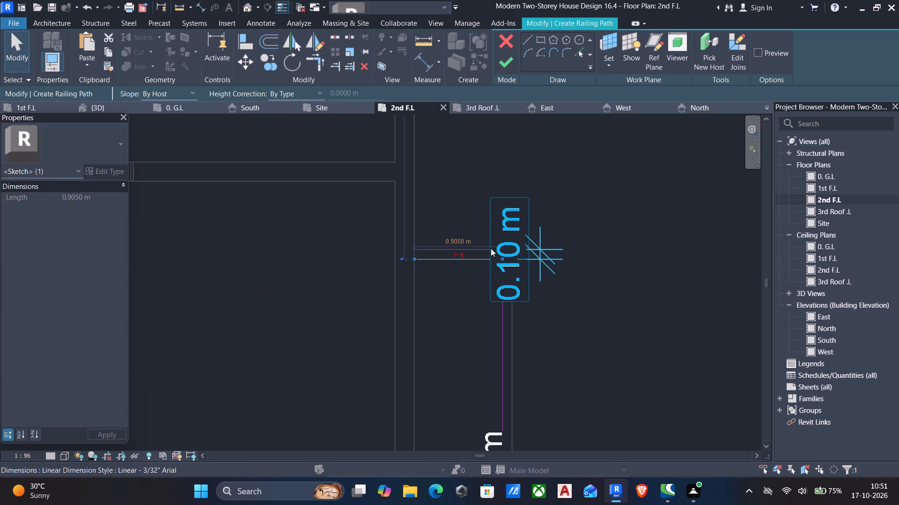
Delete the two dimensions at the north and south edges of the east balcony slab.
key(Escape)
click(511, 232)
key(Delete)
scroll(511, 235, down, 6)
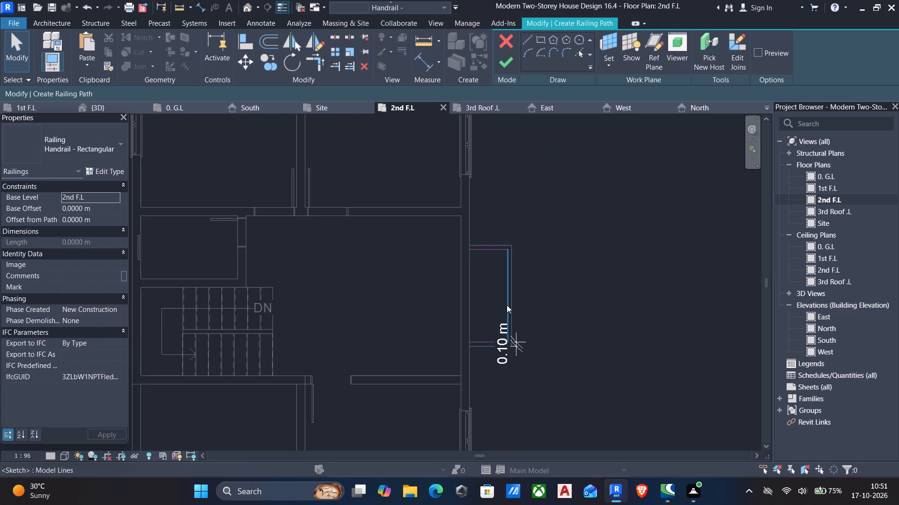
click(499, 336)
key(Delete)
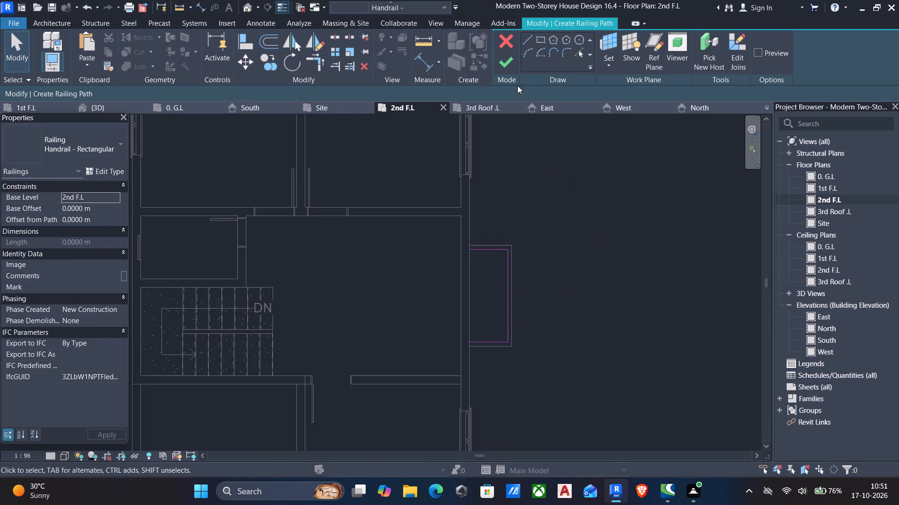
Finish the east balcony's railing path sketch to create the railing.
click(511, 69)
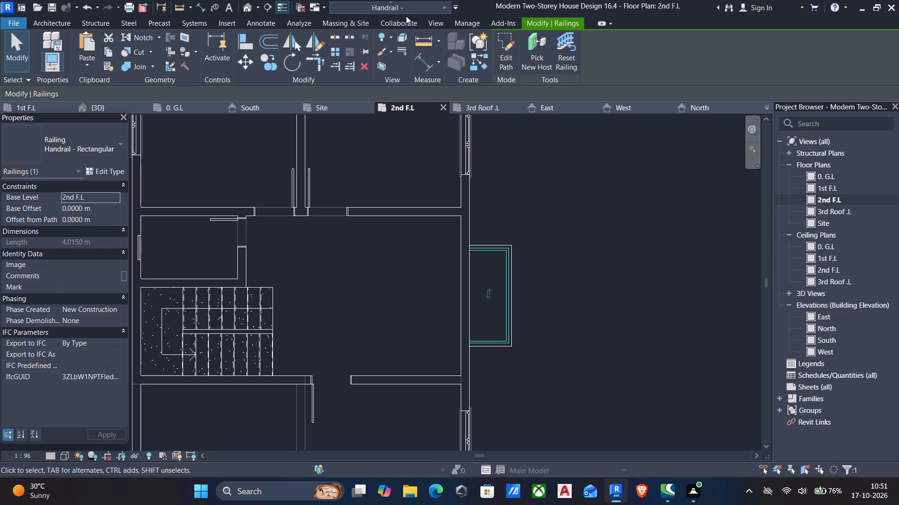
Examine the house's 2nd F.L balconies and their railings from several angles in the 3D view.
click(247, 9)
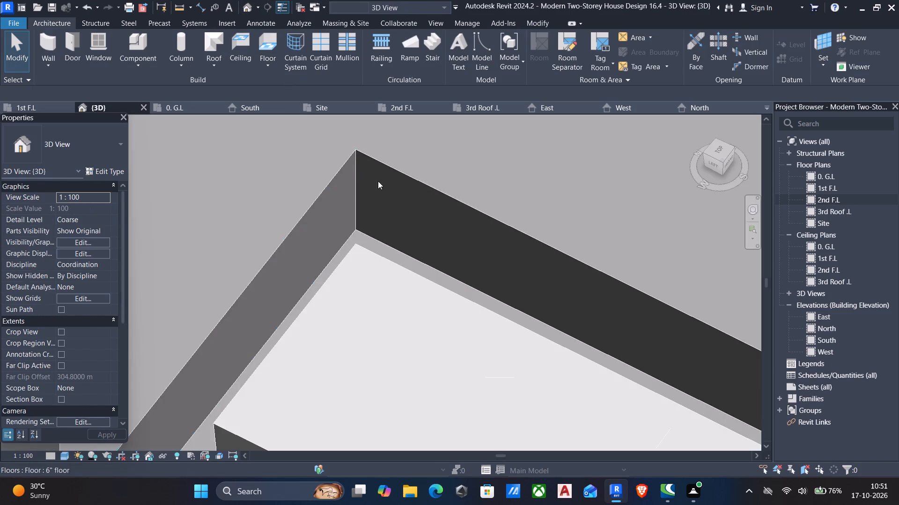
scroll(447, 232, down, 14)
middle_drag(455, 288, 448, 287)
scroll(448, 286, down, 11)
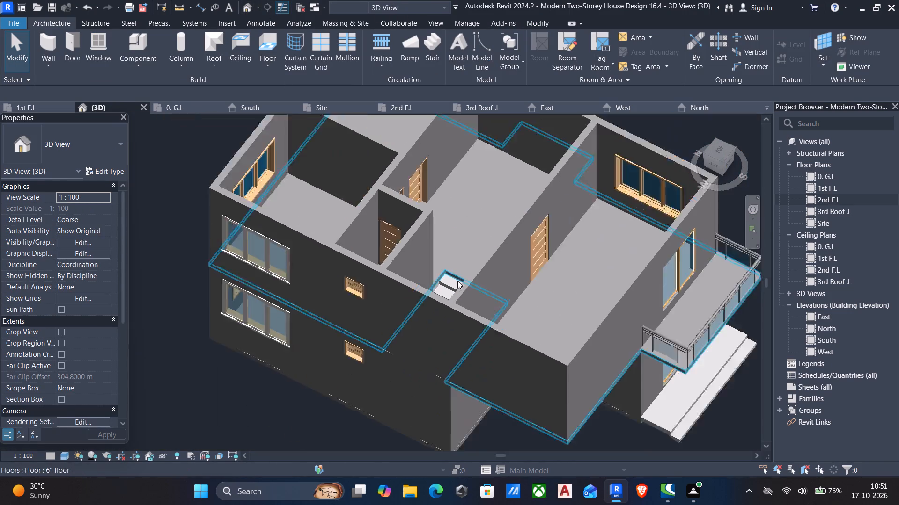
scroll(457, 281, down, 3)
shift+middle_drag(506, 291, 319, 223)
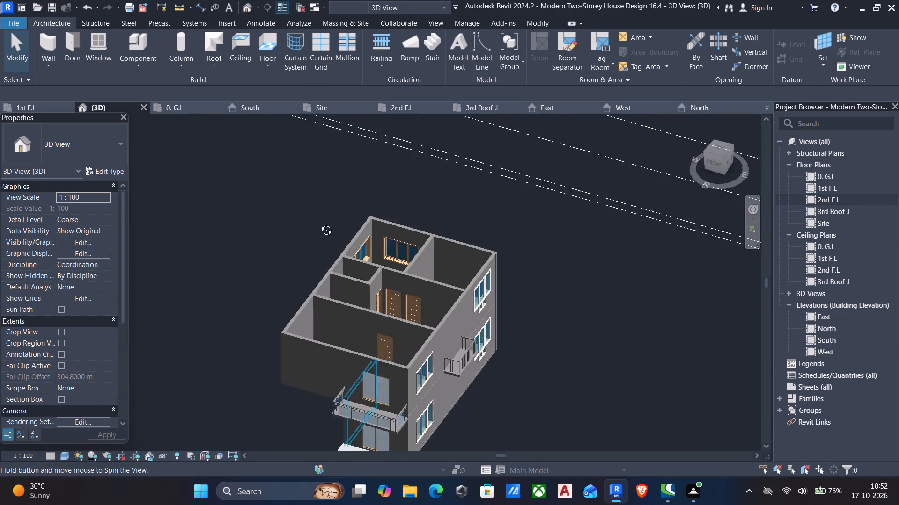
shift+middle_drag(319, 223, 221, 239)
middle_drag(229, 275, 319, 224)
middle_drag(404, 335, 427, 268)
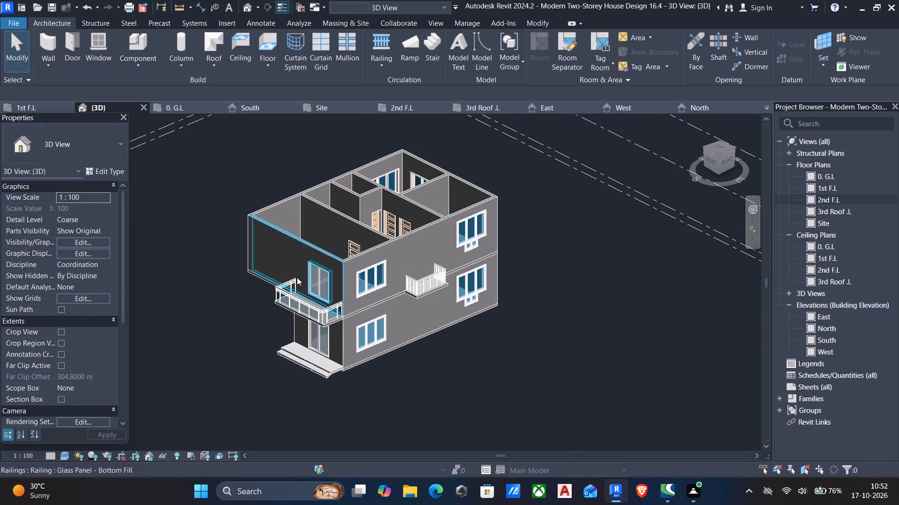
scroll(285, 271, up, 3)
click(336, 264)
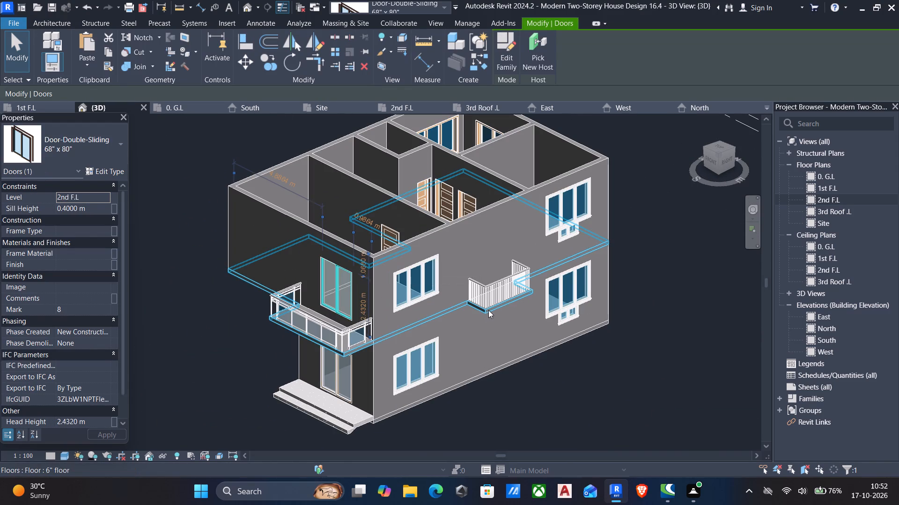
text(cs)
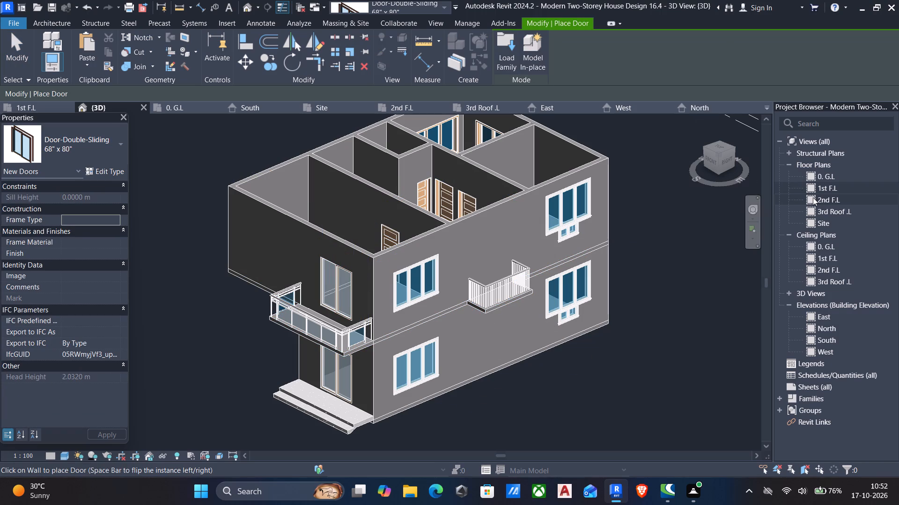
On the 2nd F.L plan, place a double-sliding 68" x 80" door matching the south balcony's door in the east wall at the balcony.
double_click(818, 197)
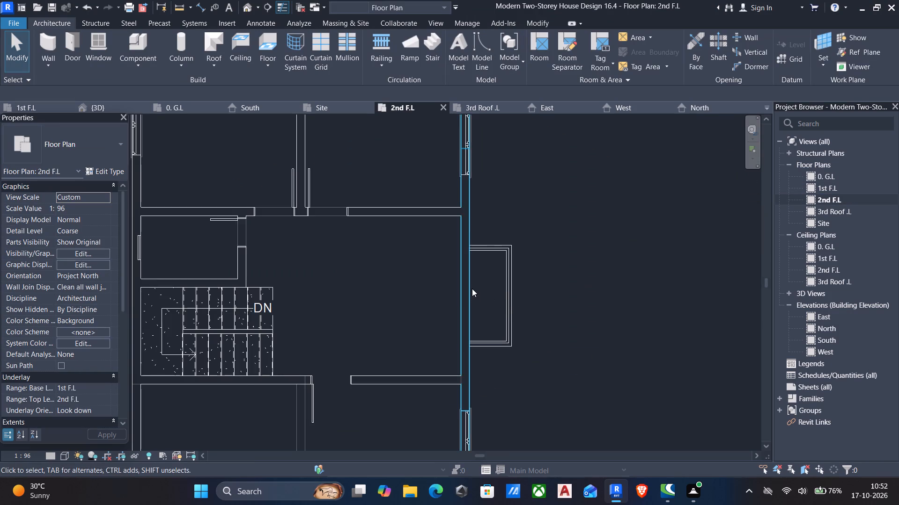
scroll(470, 299, down, 6)
middle_drag(465, 313, 484, 281)
click(457, 375)
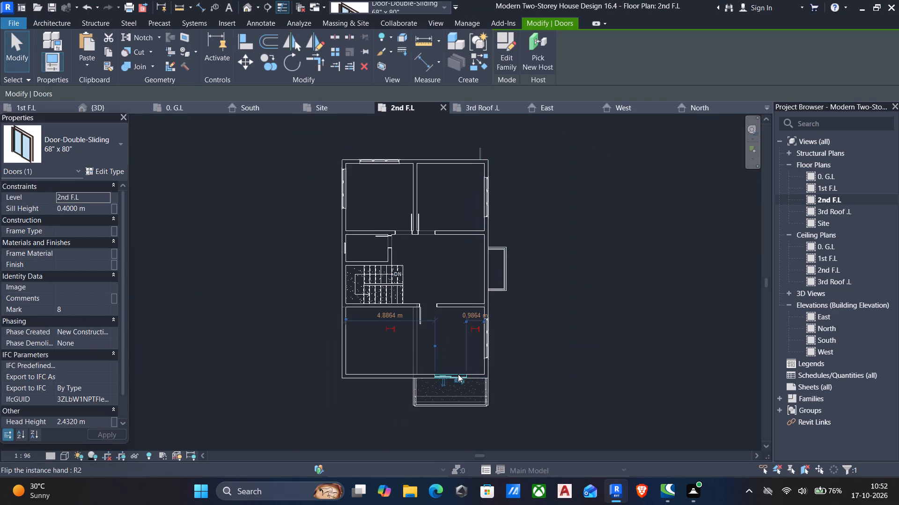
key(c)
key(s)
scroll(476, 336, up, 5)
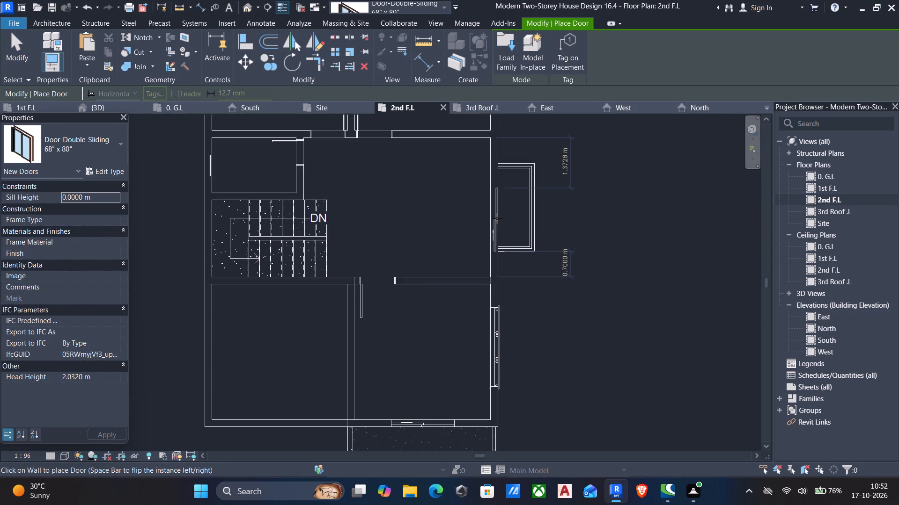
click(500, 212)
key(Escape)
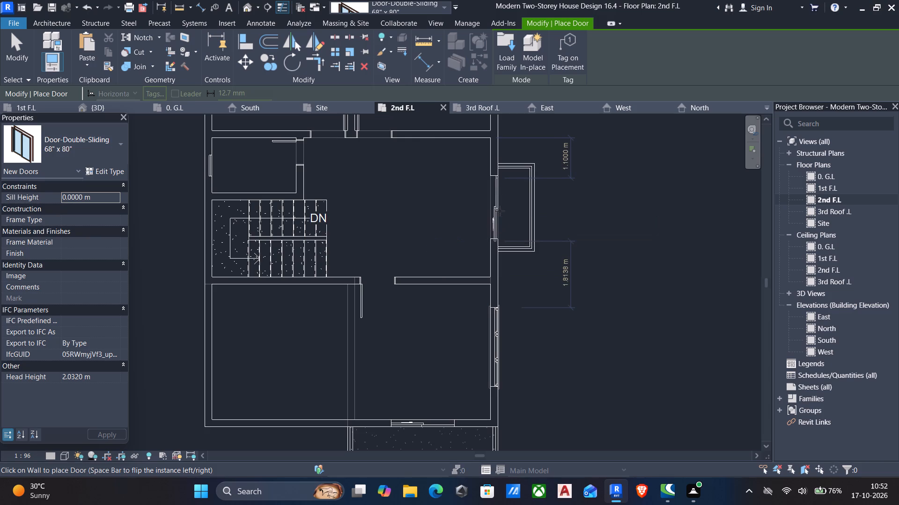
key(Escape)
Add an aligned dimension from the east balcony railing's north inner edge to the new sliding door's north jamb.
click(500, 220)
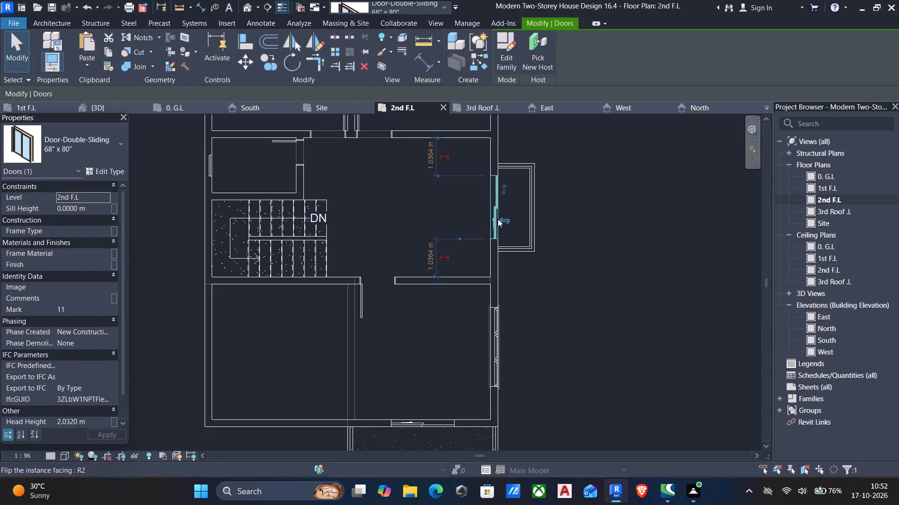
scroll(498, 219, up, 4)
middle_drag(502, 141, 499, 216)
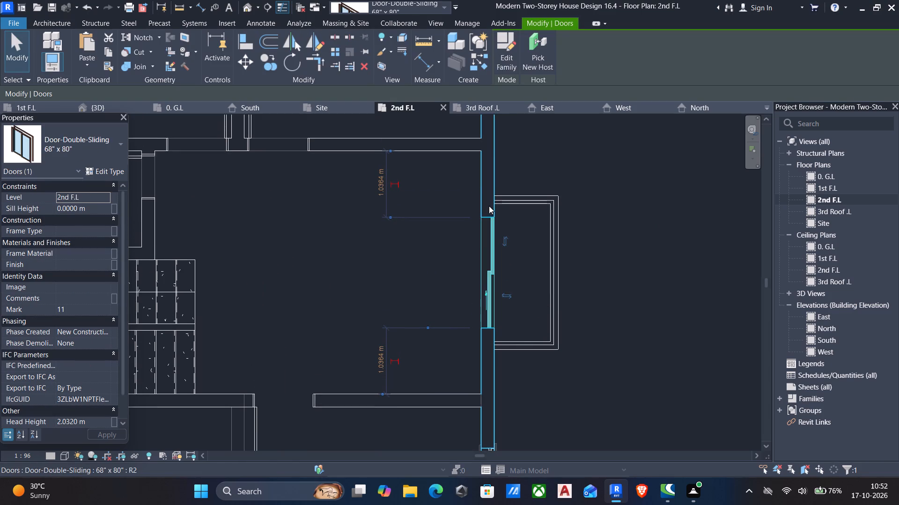
key(d)
key(i)
scroll(492, 218, up, 8)
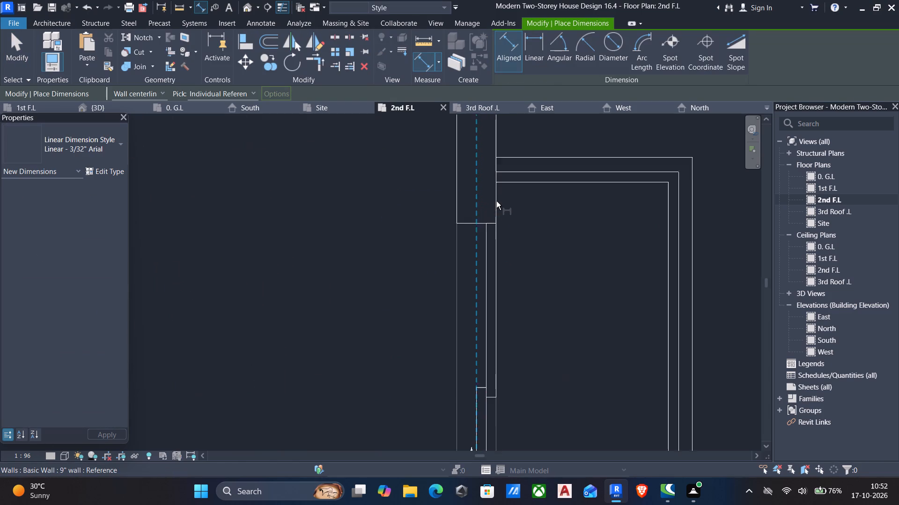
scroll(496, 201, up, 1)
click(507, 180)
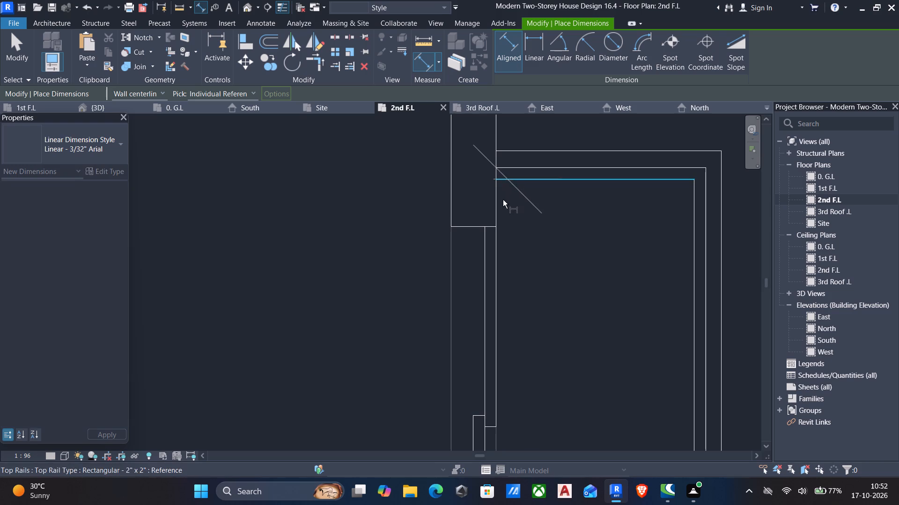
click(498, 226)
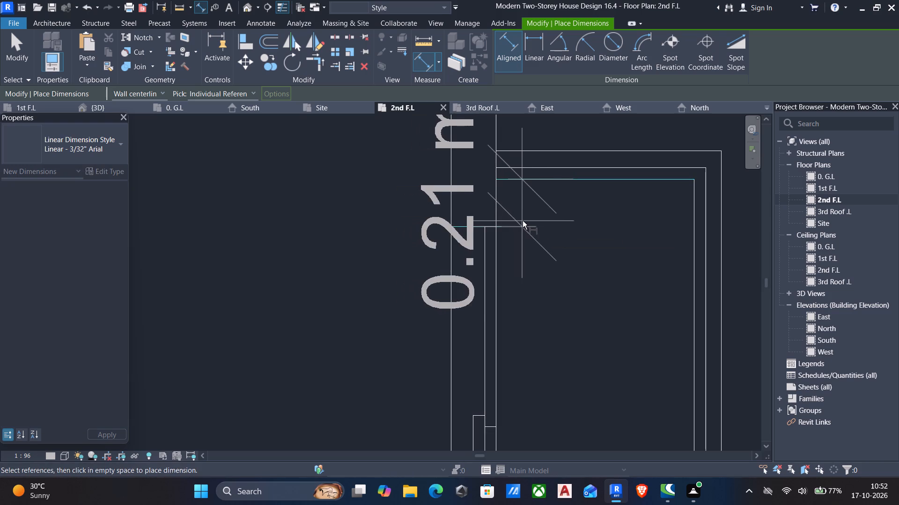
click(523, 221)
middle_drag(534, 306, 547, 218)
scroll(547, 217, down, 4)
key(Escape)
Add an aligned dimension from the east balcony railing's south inner edge to the sliding door's south jamb.
middle_drag(550, 294, 558, 245)
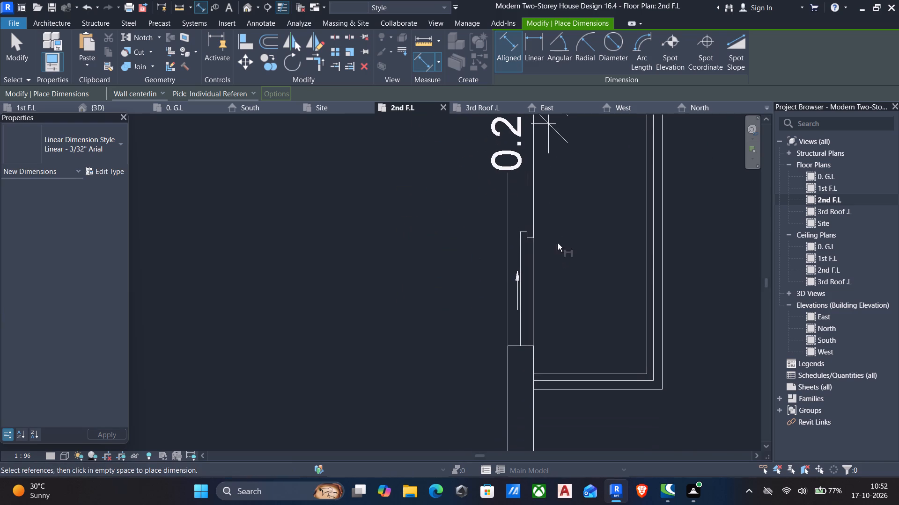
click(544, 370)
click(535, 346)
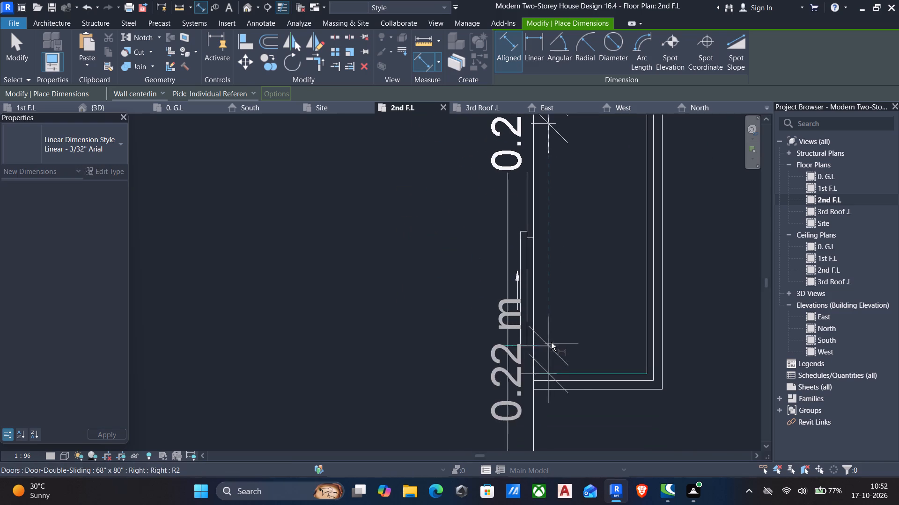
click(566, 338)
key(Escape)
middle_drag(597, 238, 595, 294)
scroll(595, 294, down, 3)
middle_drag(585, 305, 586, 300)
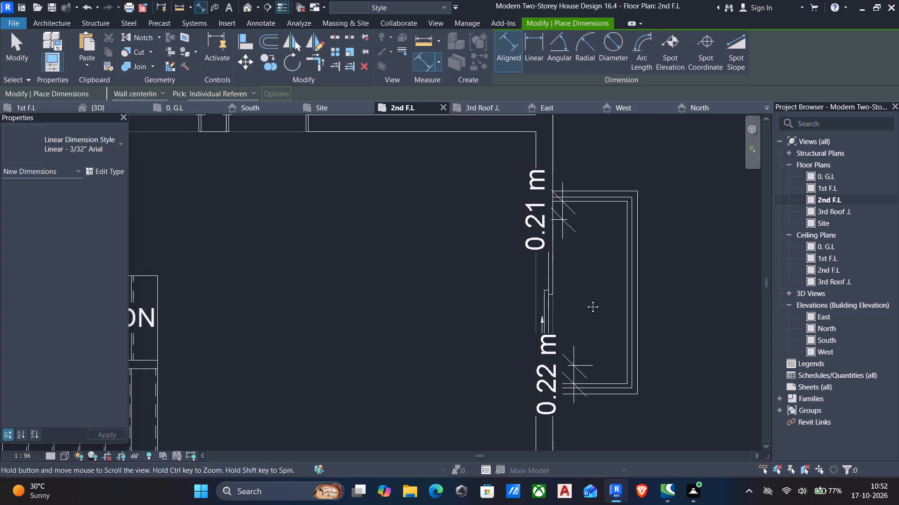
middle_drag(586, 300, 594, 271)
key(Escape)
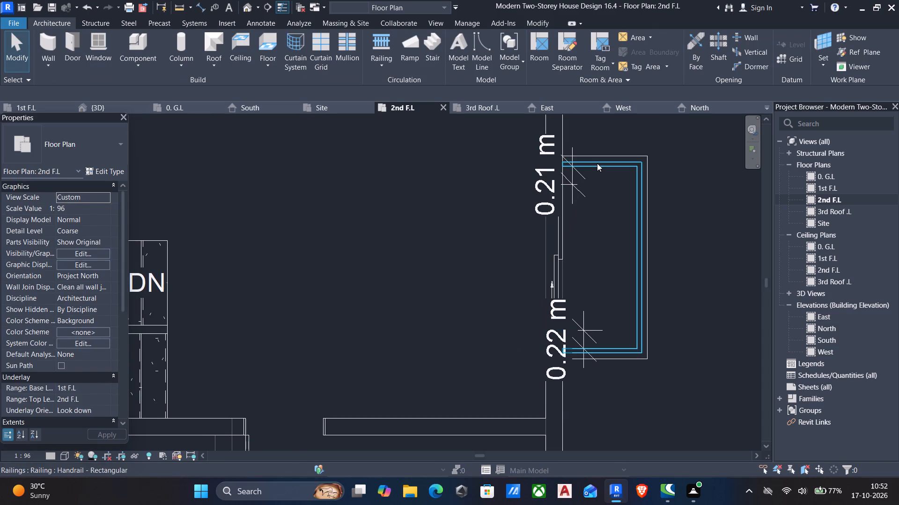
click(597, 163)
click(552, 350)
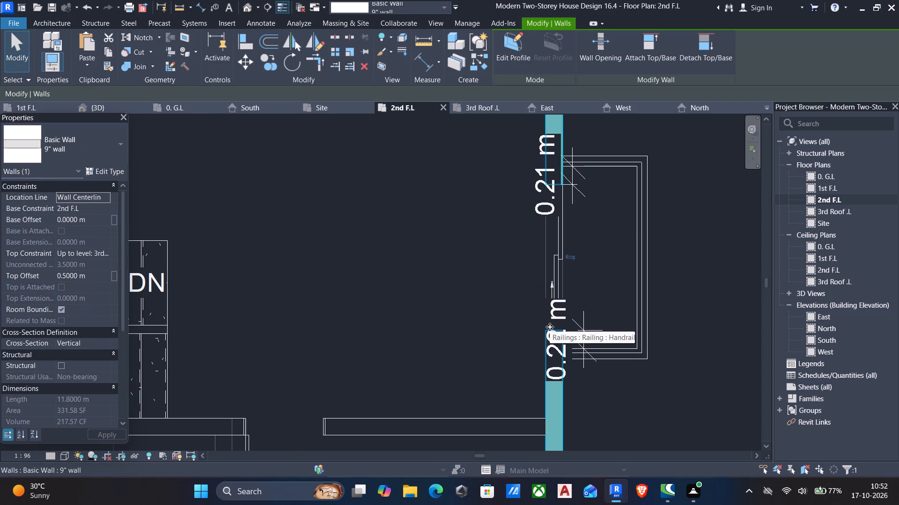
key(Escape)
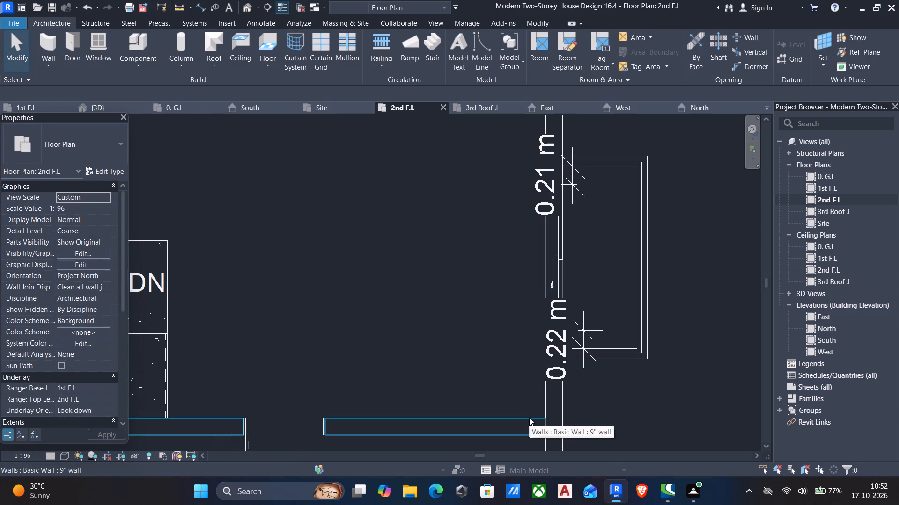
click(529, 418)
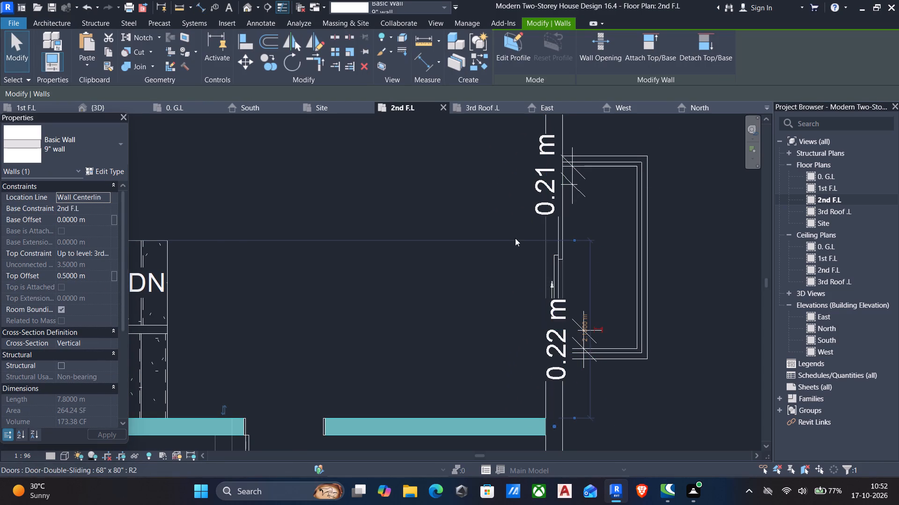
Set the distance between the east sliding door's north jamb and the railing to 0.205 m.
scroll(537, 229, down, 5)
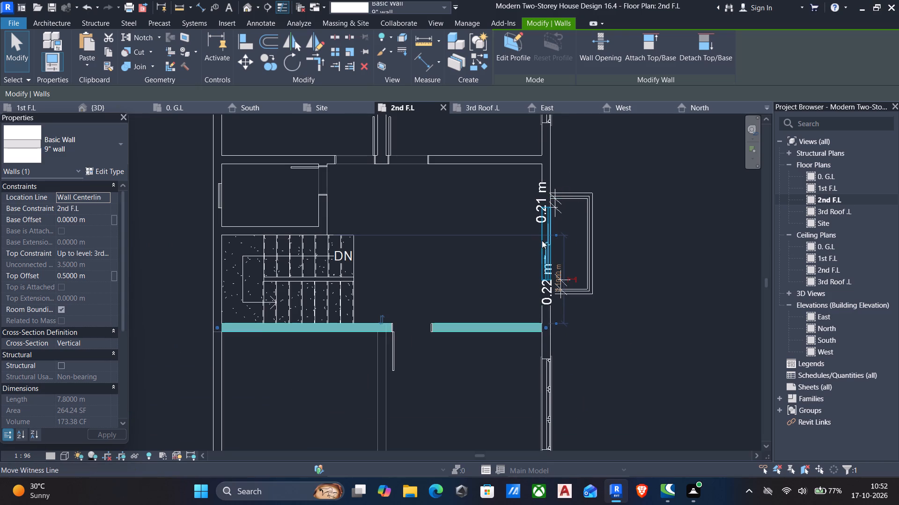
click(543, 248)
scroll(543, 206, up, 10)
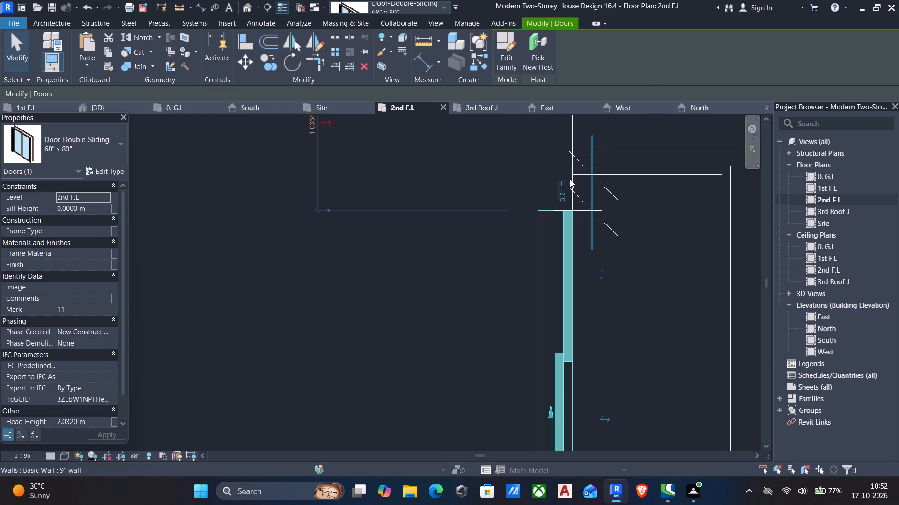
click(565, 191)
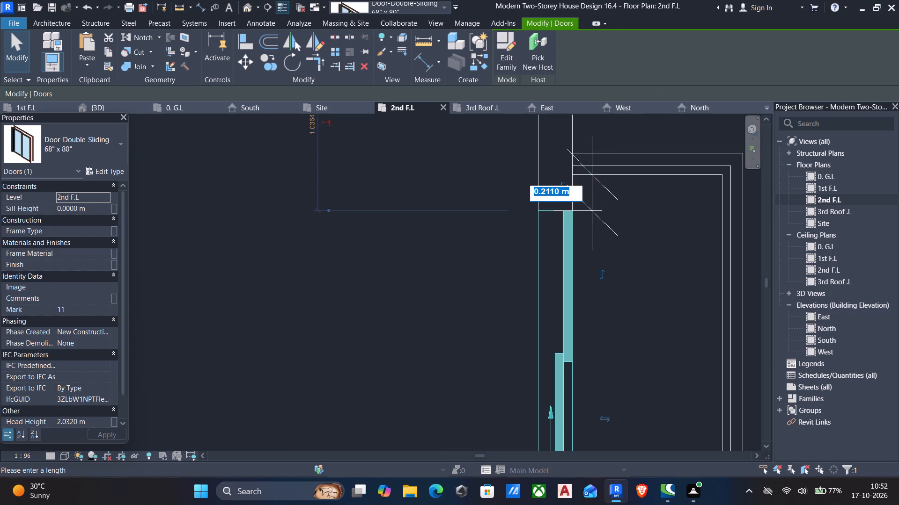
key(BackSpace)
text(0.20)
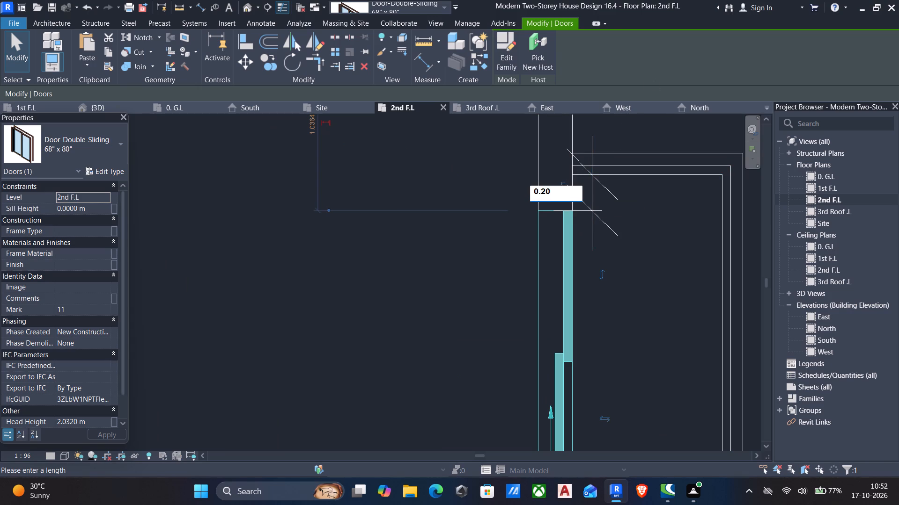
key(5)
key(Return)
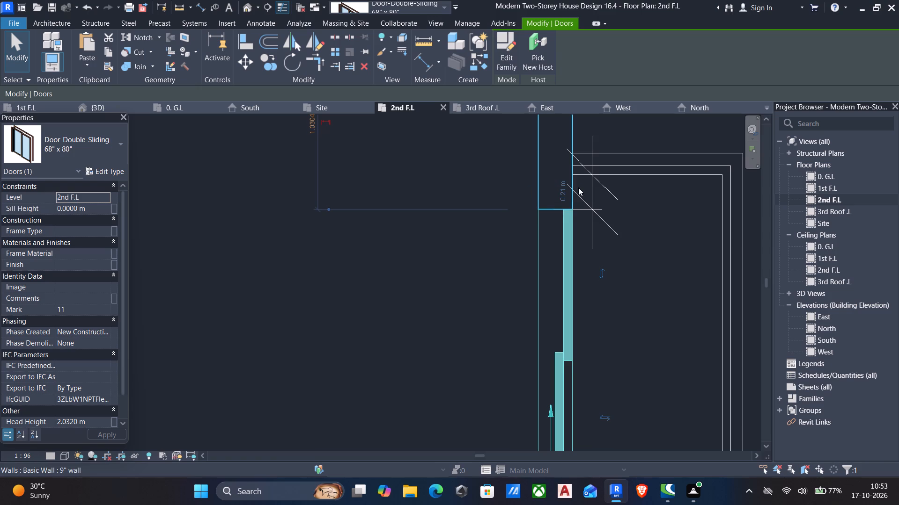
Set the distance between the east sliding door's south jamb and the railing to 0.205 m.
scroll(554, 250, down, 4)
middle_drag(545, 289, 548, 256)
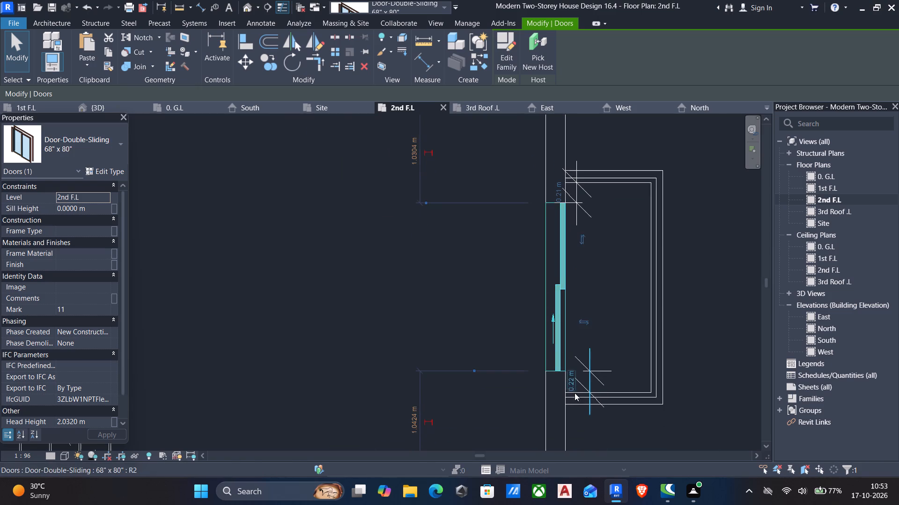
scroll(575, 393, up, 4)
click(569, 374)
text(0.)
key(2)
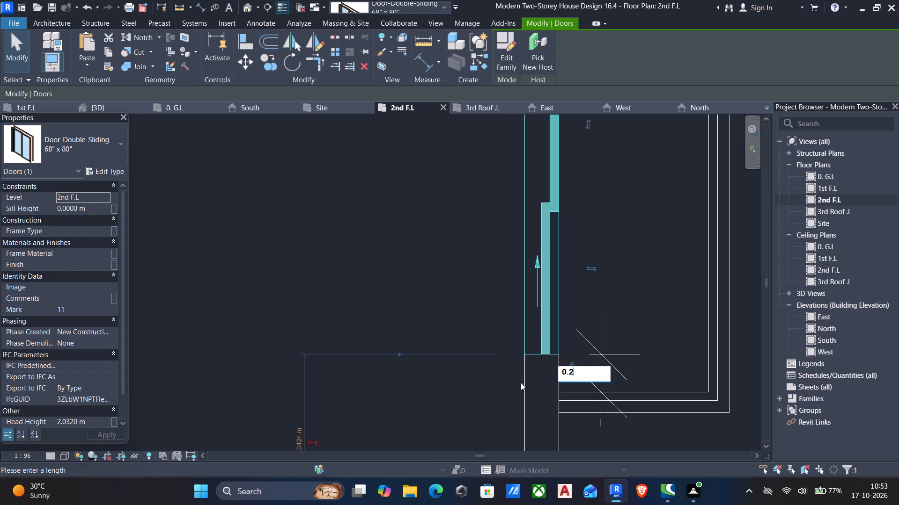
text(05)
key(Return)
scroll(520, 384, down, 5)
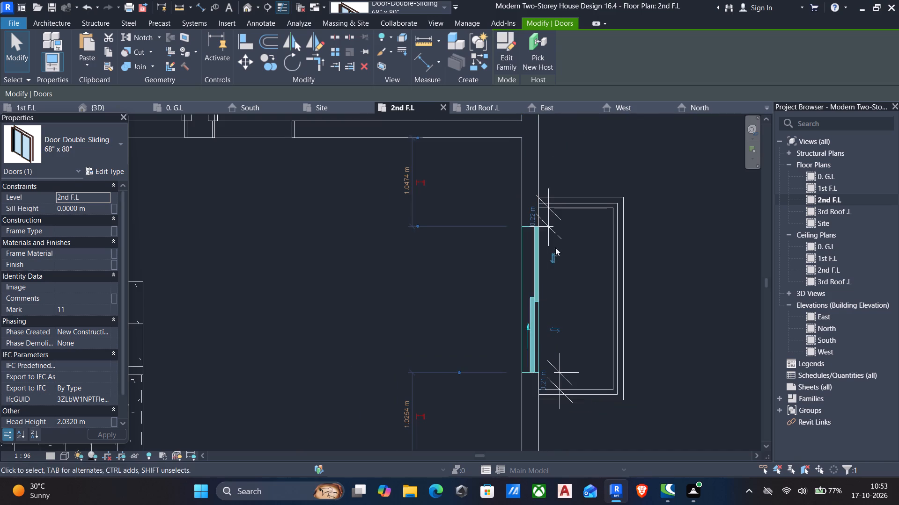
Nudge the east sliding door north by about 0.01 m.
scroll(532, 217, up, 4)
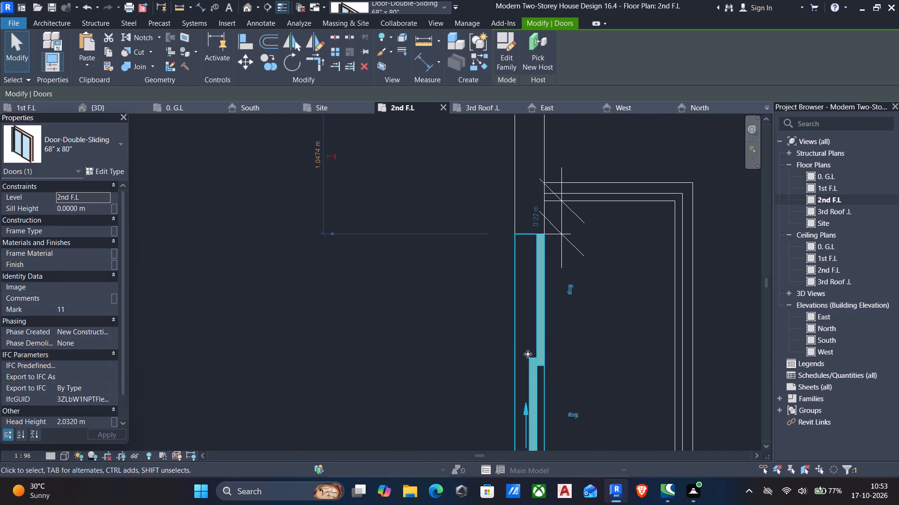
scroll(528, 355, up, 3)
key(Up)
Compare the gaps between the east sliding door and the railing at the north and south jambs.
scroll(528, 355, down, 5)
middle_drag(529, 379, 533, 369)
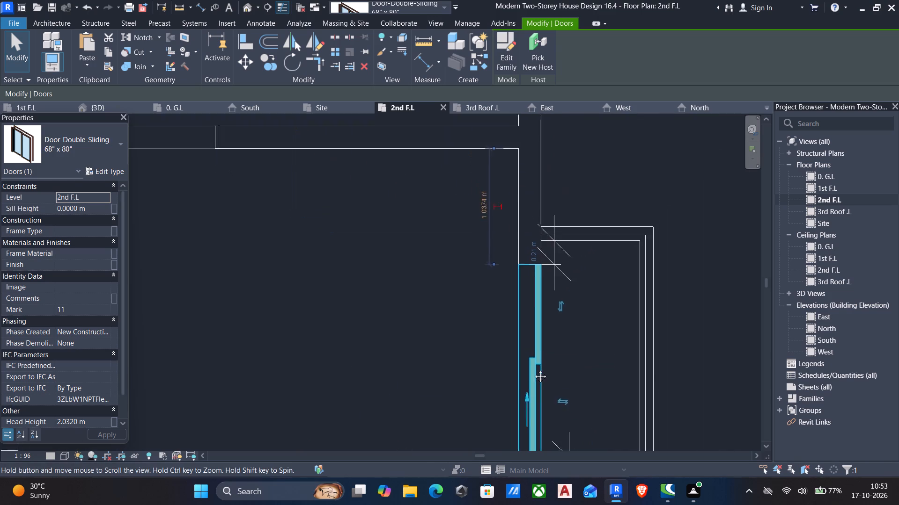
middle_drag(533, 369, 553, 297)
middle_drag(550, 352, 543, 383)
middle_drag(543, 378, 545, 352)
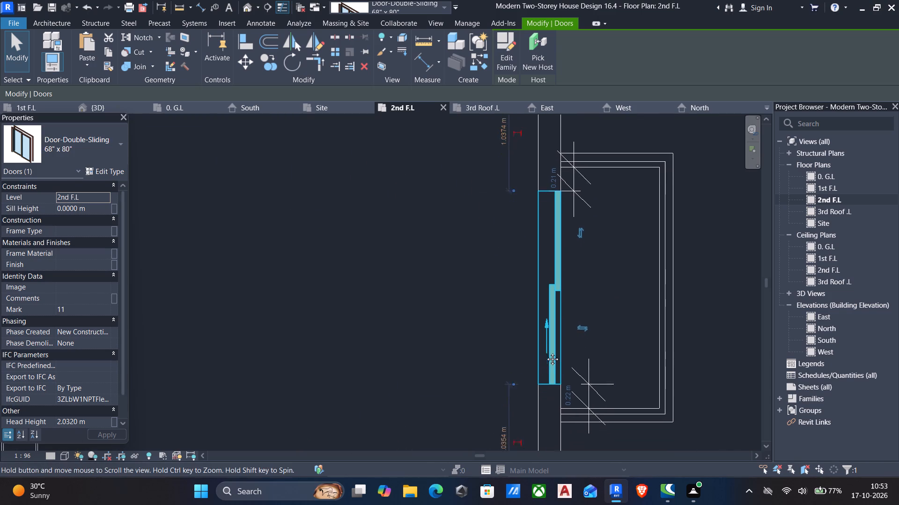
middle_drag(545, 352, 545, 352)
scroll(545, 352, up, 3)
middle_drag(544, 345, 536, 389)
scroll(533, 382, down, 1)
middle_click(530, 372)
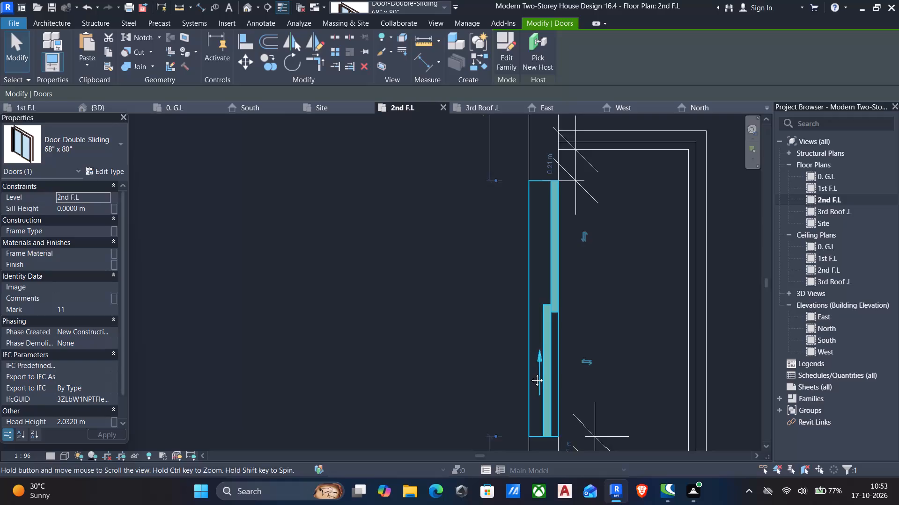
Nudge the east sliding door slightly south and check its gaps to the railing at both jambs.
middle_drag(506, 180, 506, 260)
scroll(512, 258, up, 6)
key(Down)
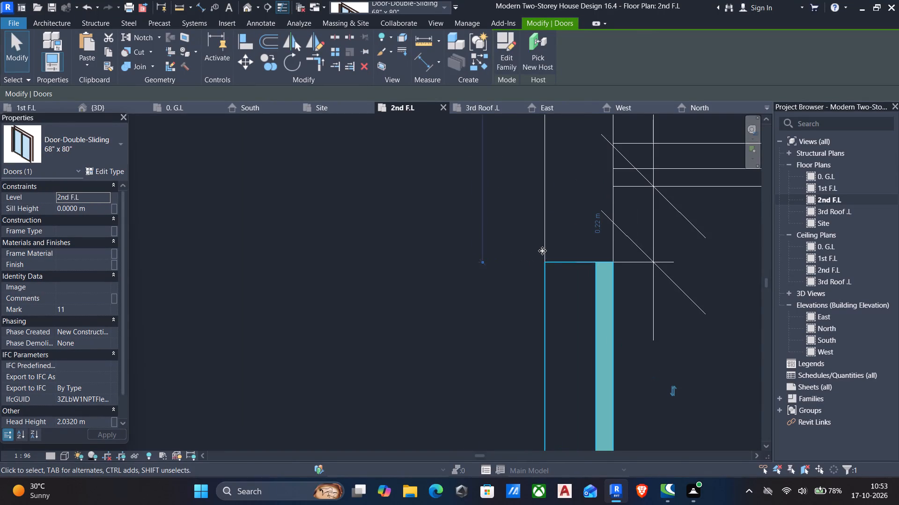
scroll(589, 290, down, 6)
middle_drag(586, 325, 580, 143)
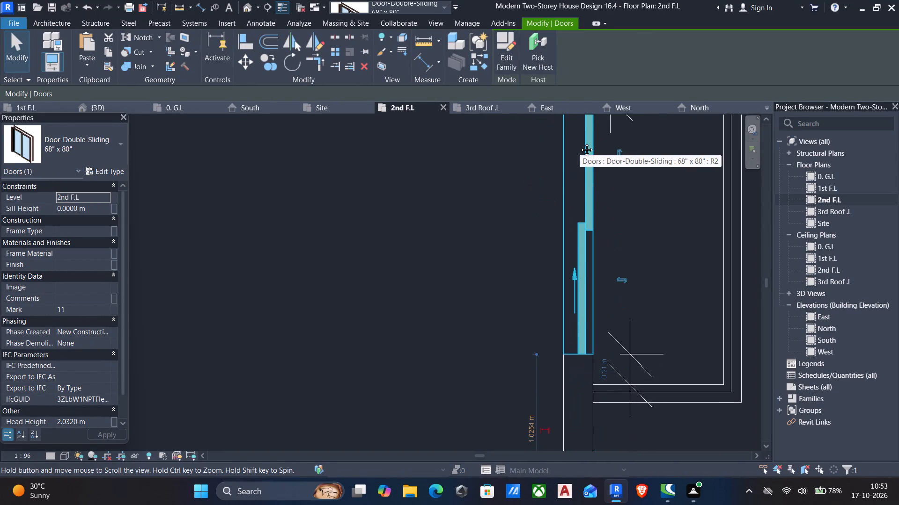
Nudge the east sliding door slightly north in one fine increment at its north jamb.
middle_drag(580, 143, 547, 342)
scroll(547, 342, up, 6)
scroll(569, 246, up, 5)
middle_drag(570, 249, 563, 309)
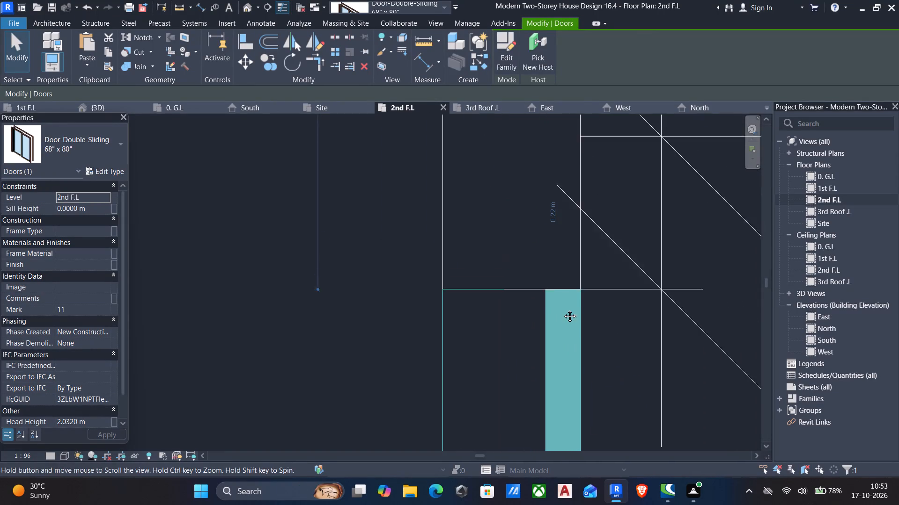
middle_drag(563, 309, 563, 311)
scroll(560, 254, up, 5)
key(Up)
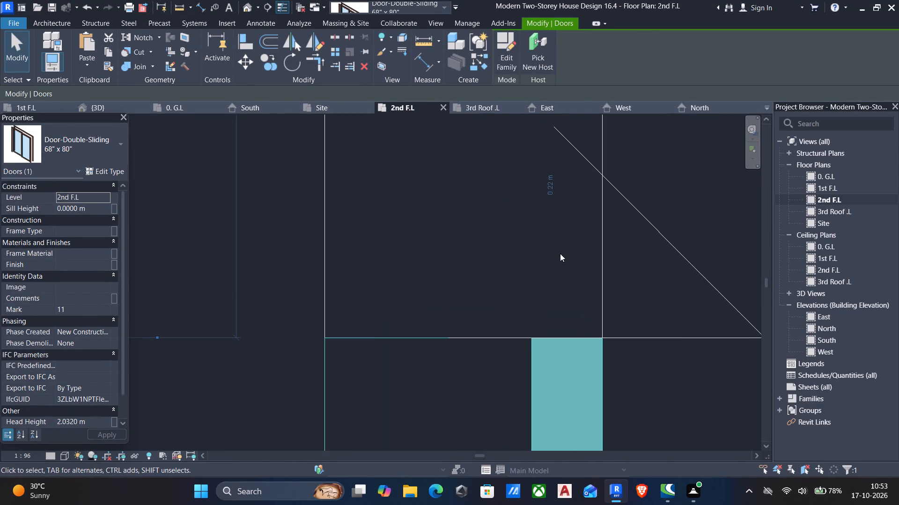
scroll(560, 253, down, 14)
middle_drag(554, 327, 564, 252)
scroll(564, 252, down, 1)
middle_drag(567, 399, 567, 401)
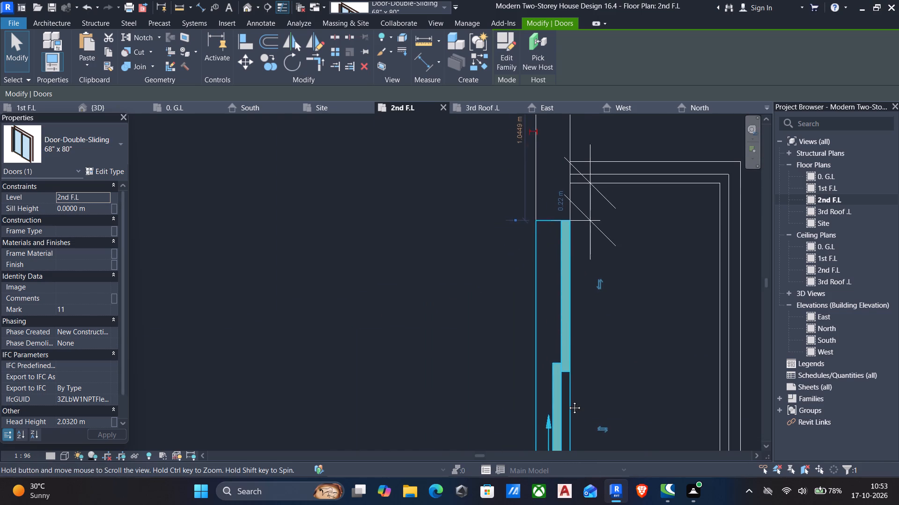
middle_drag(567, 401, 554, 493)
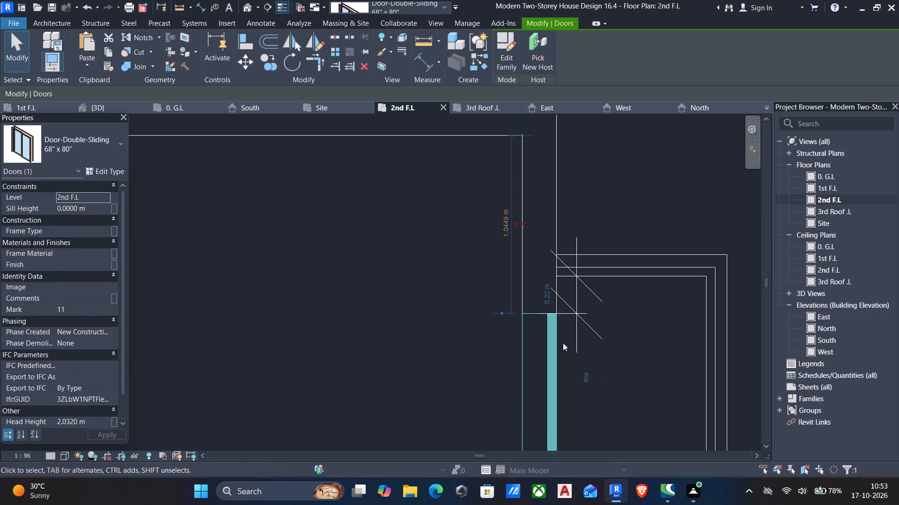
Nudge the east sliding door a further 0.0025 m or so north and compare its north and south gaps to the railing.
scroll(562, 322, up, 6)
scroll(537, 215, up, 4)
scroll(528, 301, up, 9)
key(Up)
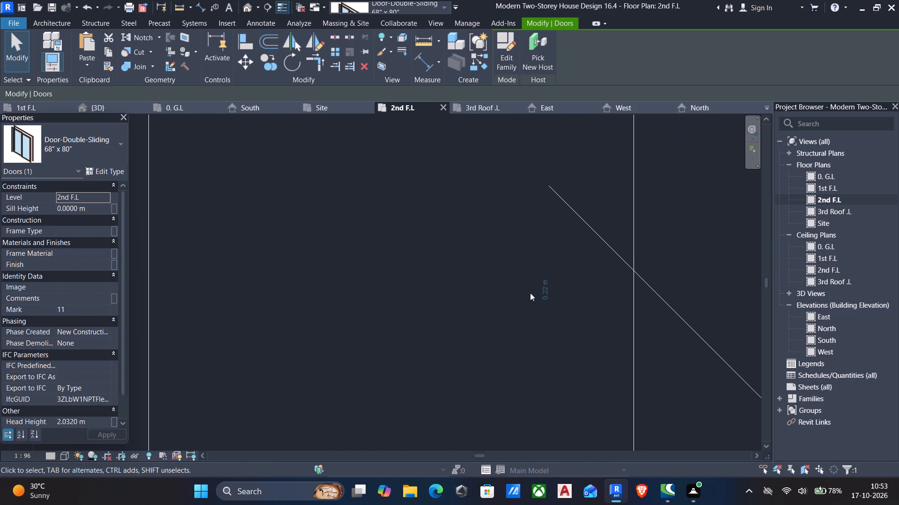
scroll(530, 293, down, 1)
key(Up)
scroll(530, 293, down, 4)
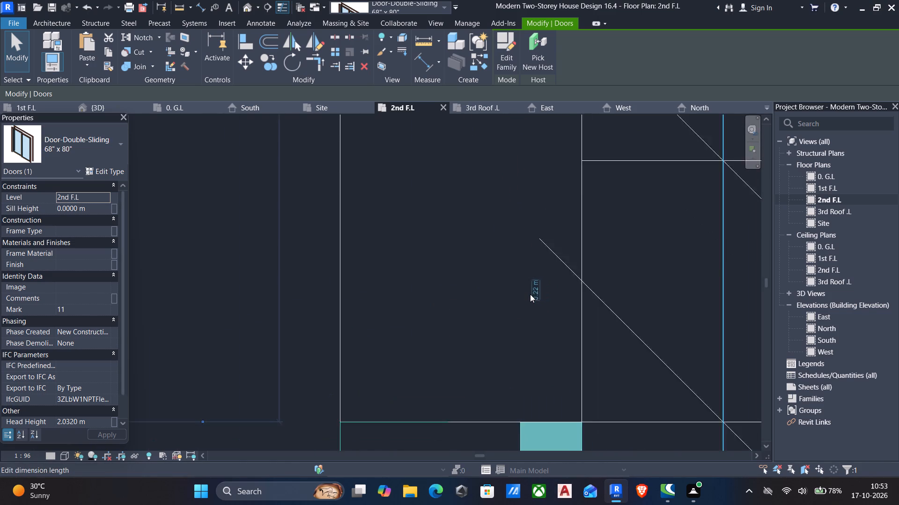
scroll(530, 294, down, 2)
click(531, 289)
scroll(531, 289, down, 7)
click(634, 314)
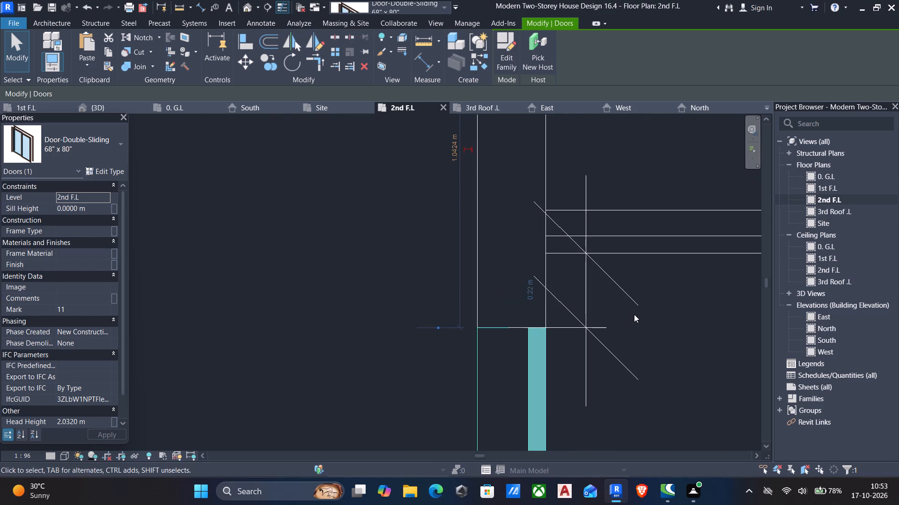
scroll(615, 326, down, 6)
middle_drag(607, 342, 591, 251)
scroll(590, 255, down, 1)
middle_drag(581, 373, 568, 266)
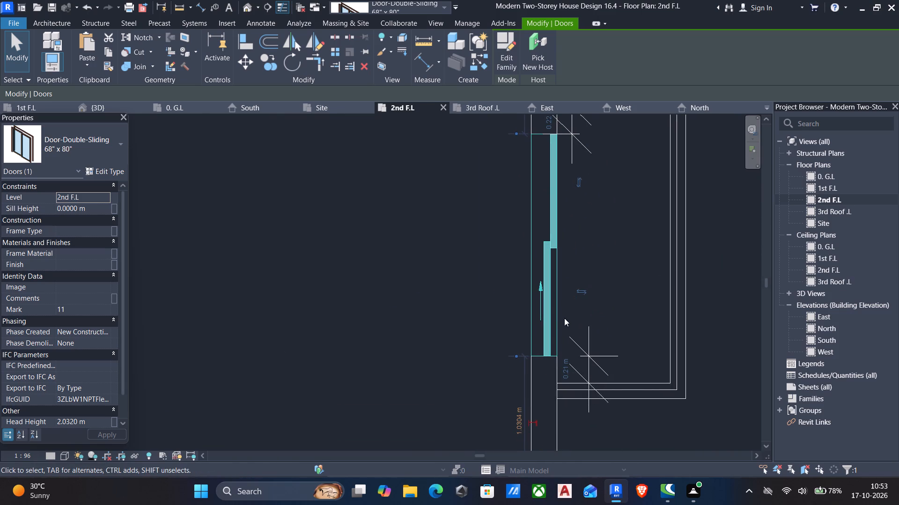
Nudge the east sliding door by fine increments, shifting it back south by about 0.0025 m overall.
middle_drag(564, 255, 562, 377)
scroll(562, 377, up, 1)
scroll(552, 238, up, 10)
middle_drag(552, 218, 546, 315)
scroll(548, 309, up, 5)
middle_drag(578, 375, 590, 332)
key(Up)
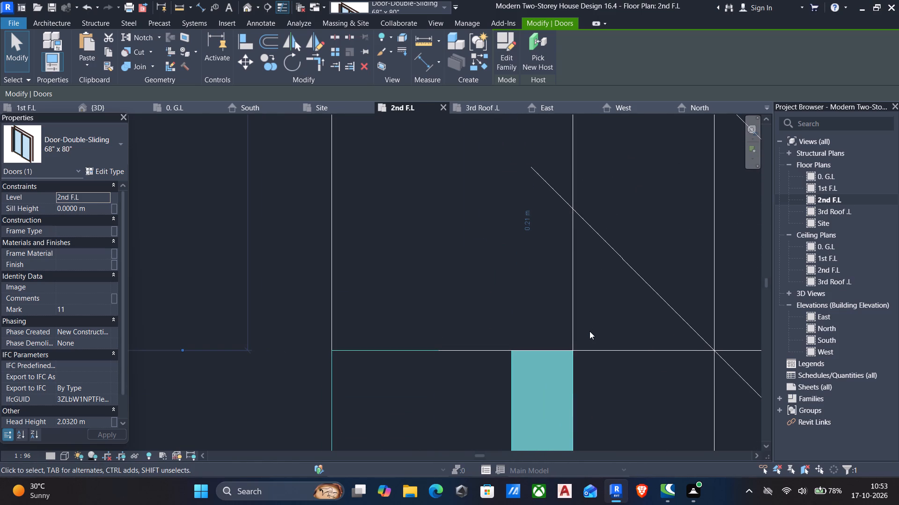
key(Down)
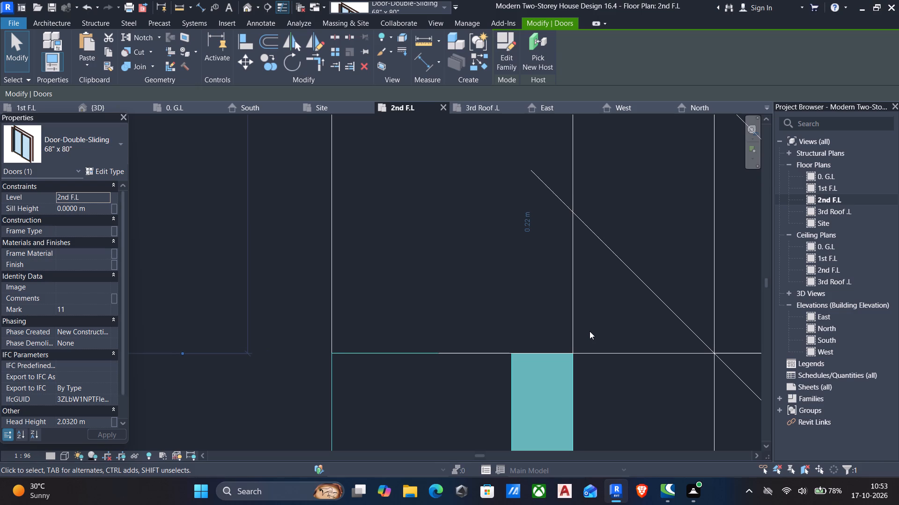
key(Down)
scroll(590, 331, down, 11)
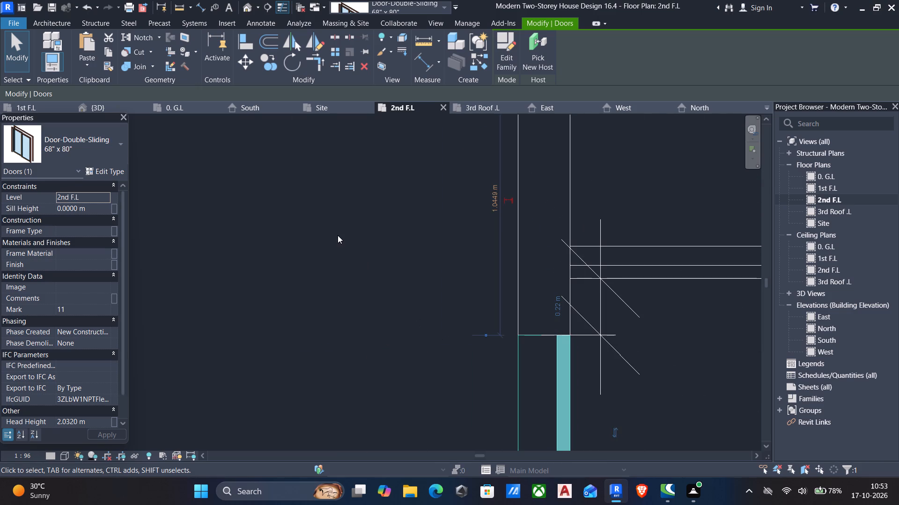
Select all instances of the linear dimension marking the gap between the east sliding door and the railing, and delete them.
key(Escape)
click(533, 304)
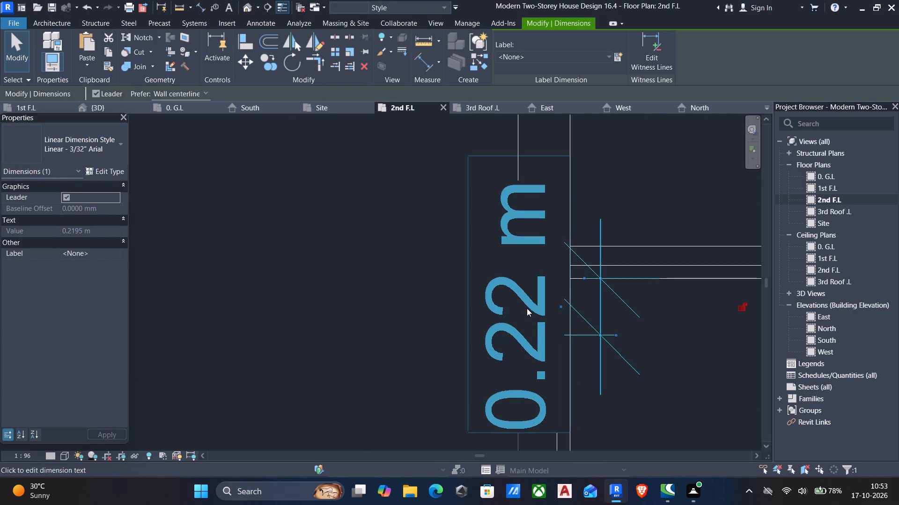
text(sa)
key(Delete)
scroll(526, 309, down, 6)
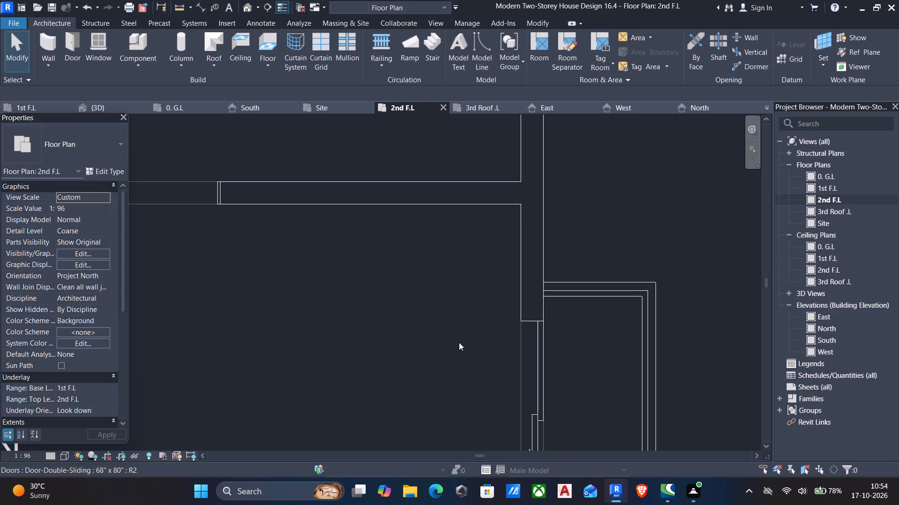
Review the model categories in the Visibility/Graphic Overrides of the 2nd F.L floor plan.
key(v)
key(v)
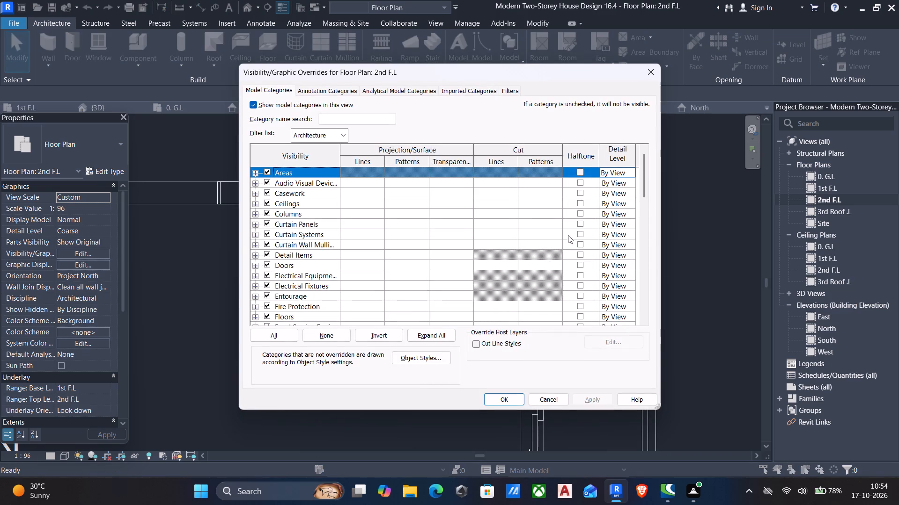
drag(646, 197, 624, 287)
drag(624, 287, 599, 375)
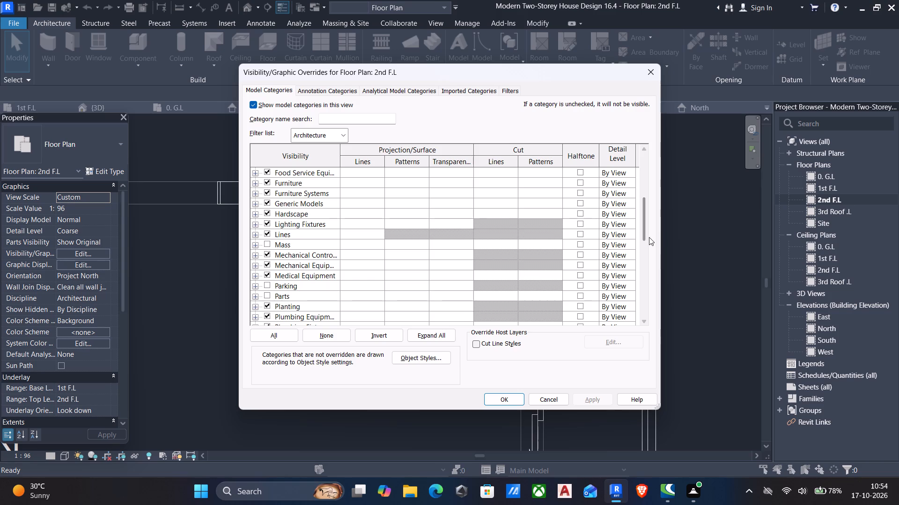
drag(645, 237, 637, 324)
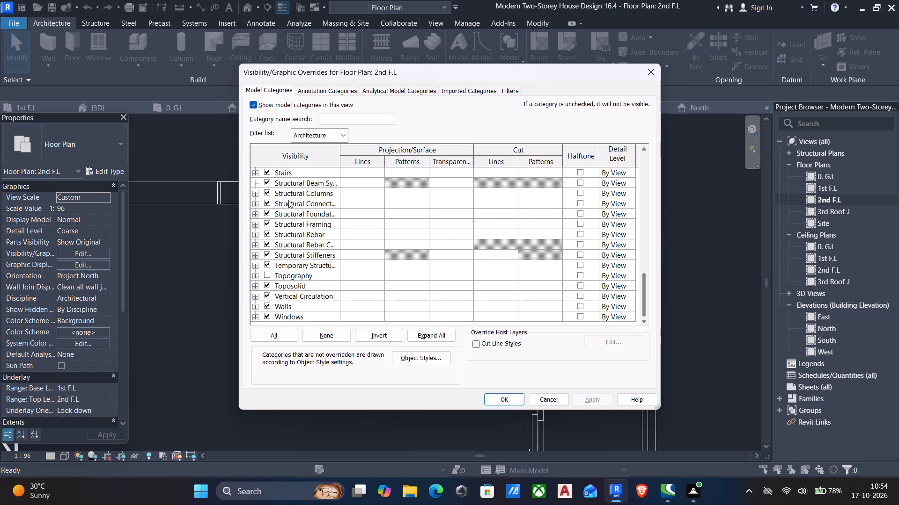
scroll(273, 181, up, 3)
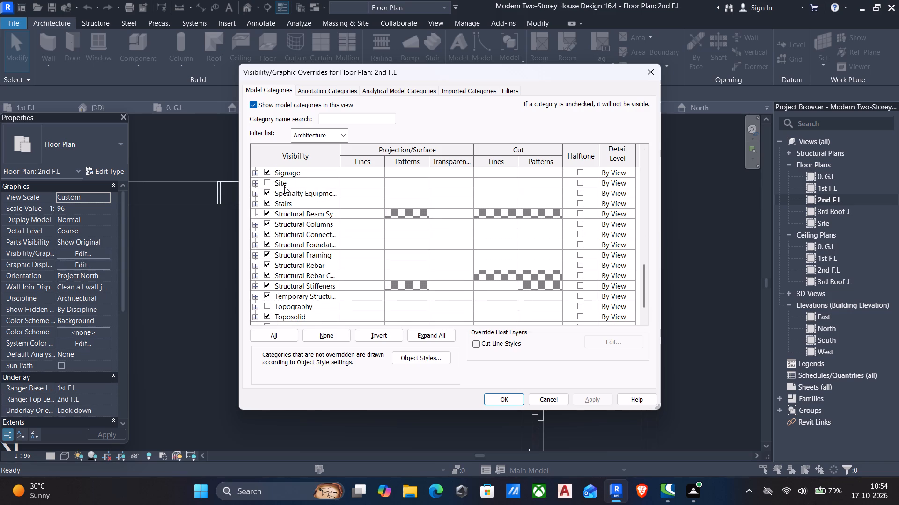
scroll(284, 187, up, 3)
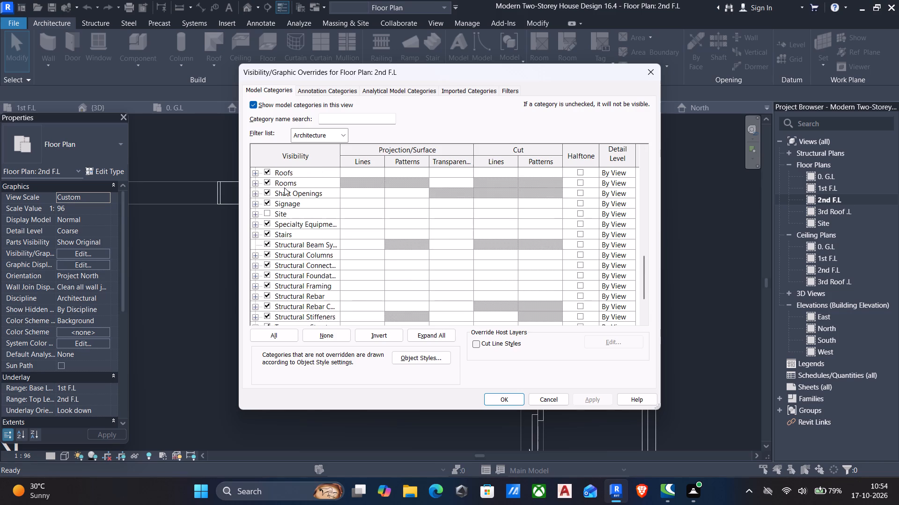
scroll(284, 187, up, 20)
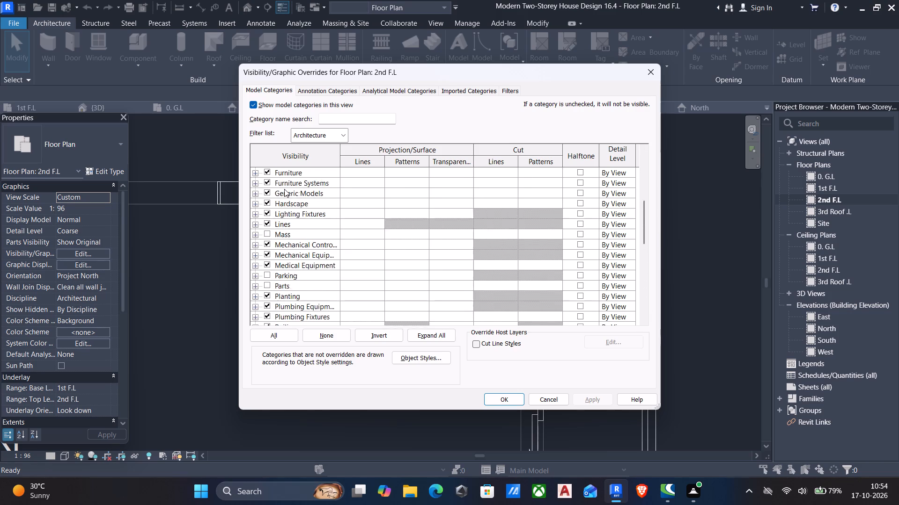
scroll(284, 189, up, 8)
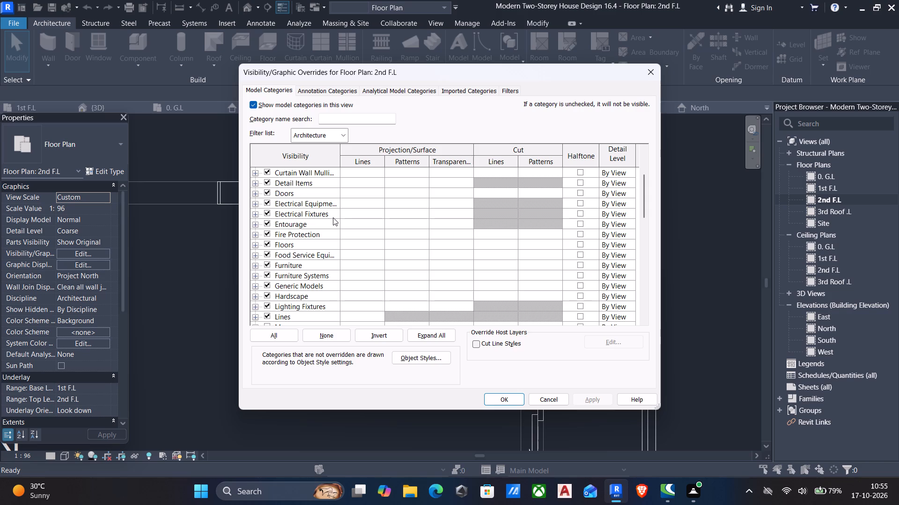
Hide the Elevations annotation category in the 2nd F.L floor plan.
click(316, 92)
scroll(298, 239, down, 13)
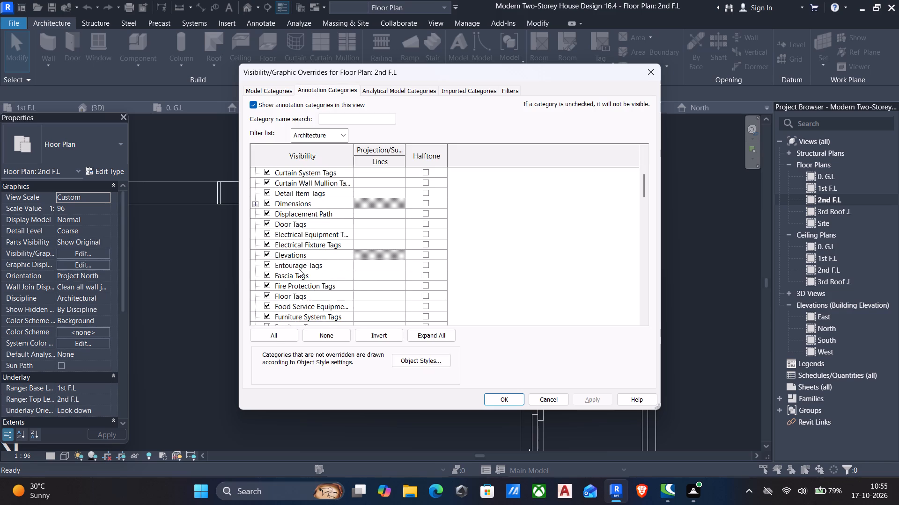
click(269, 253)
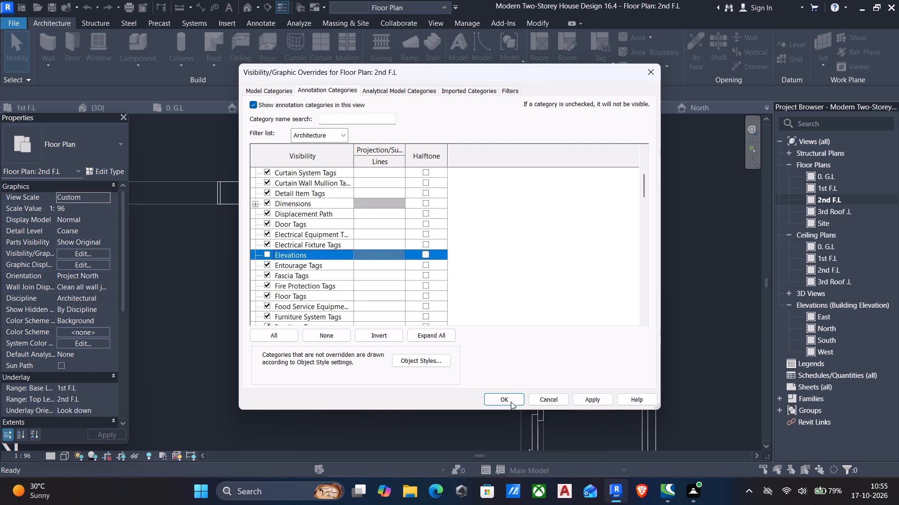
click(508, 397)
scroll(475, 347, down, 14)
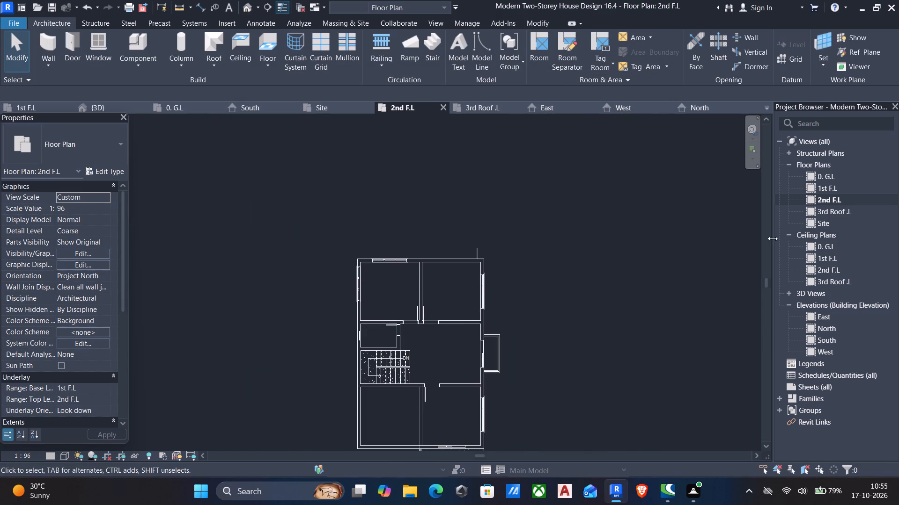
Hide the Elevations annotation category in the 1st F.L floor plan through its Visibility/Graphic Overrides.
double_click(821, 184)
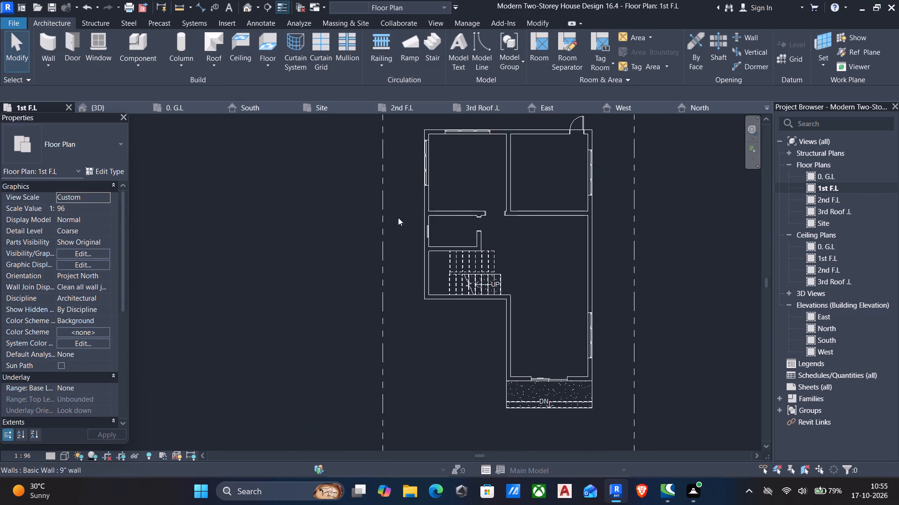
text(vv)
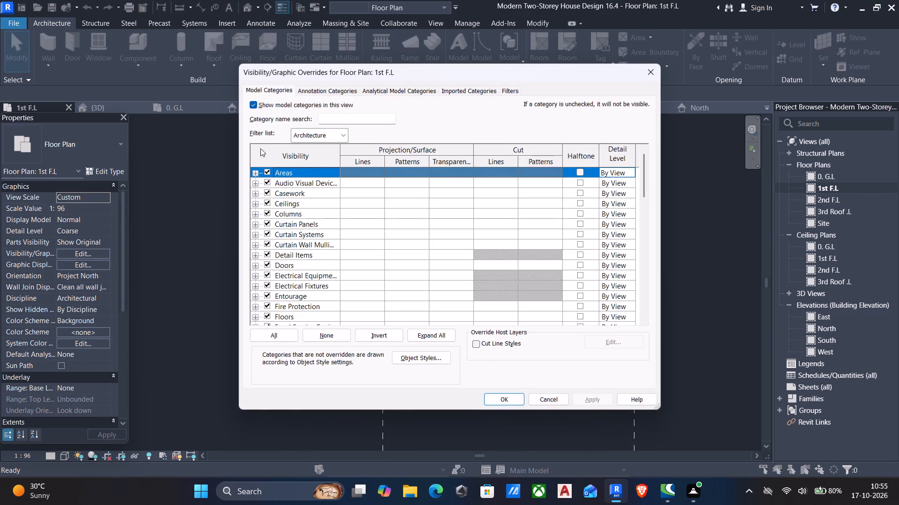
click(323, 90)
scroll(328, 242, down, 5)
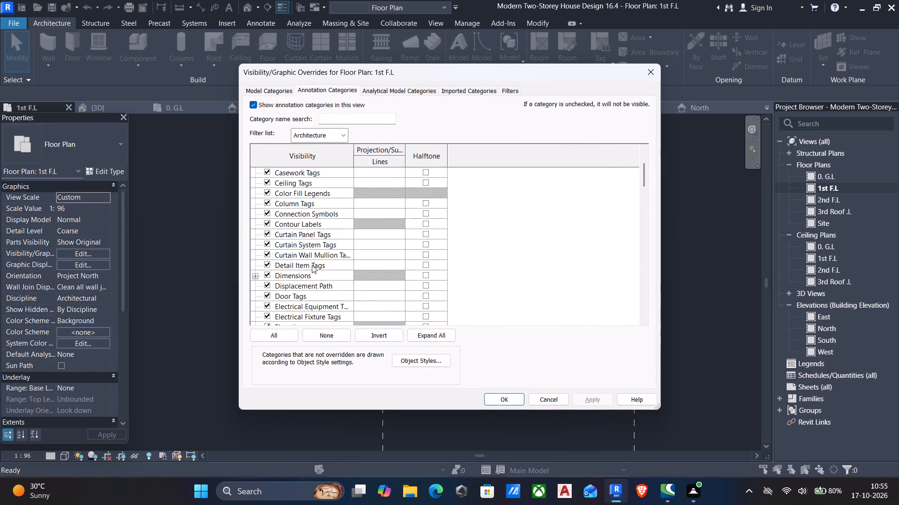
scroll(312, 265, down, 2)
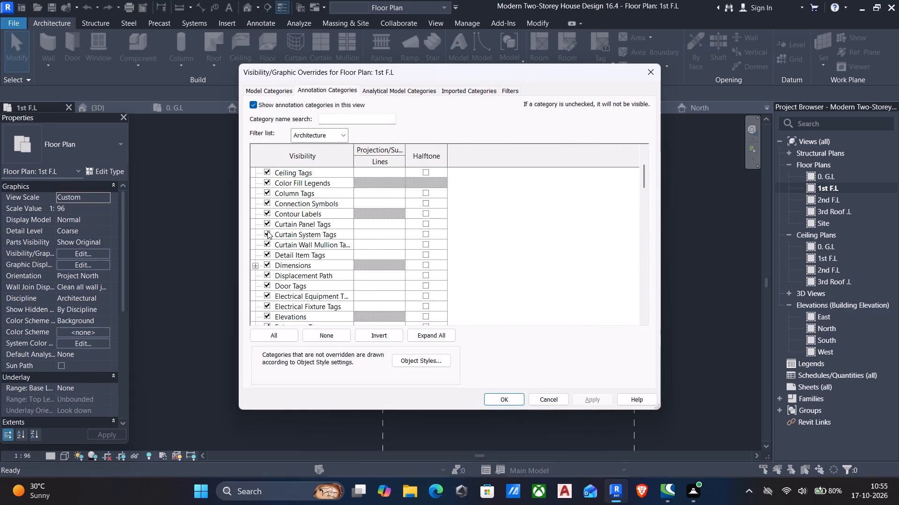
scroll(274, 277, down, 4)
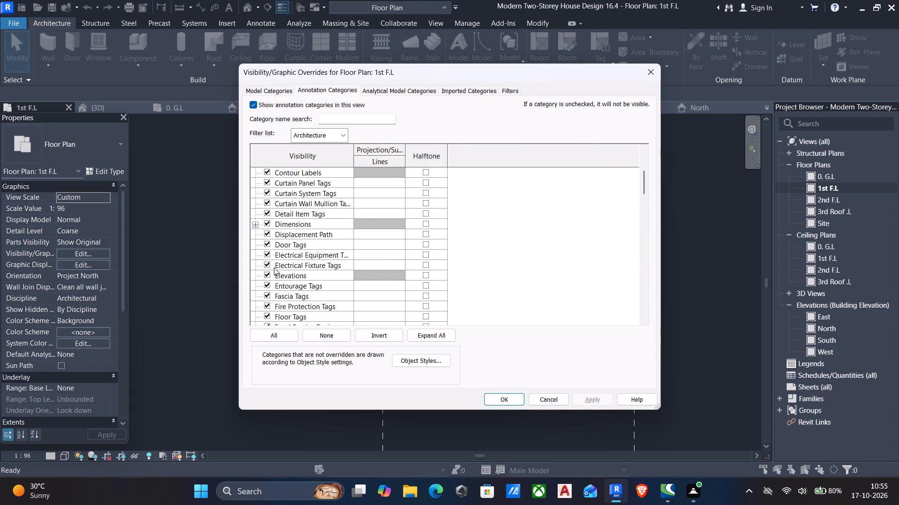
click(269, 273)
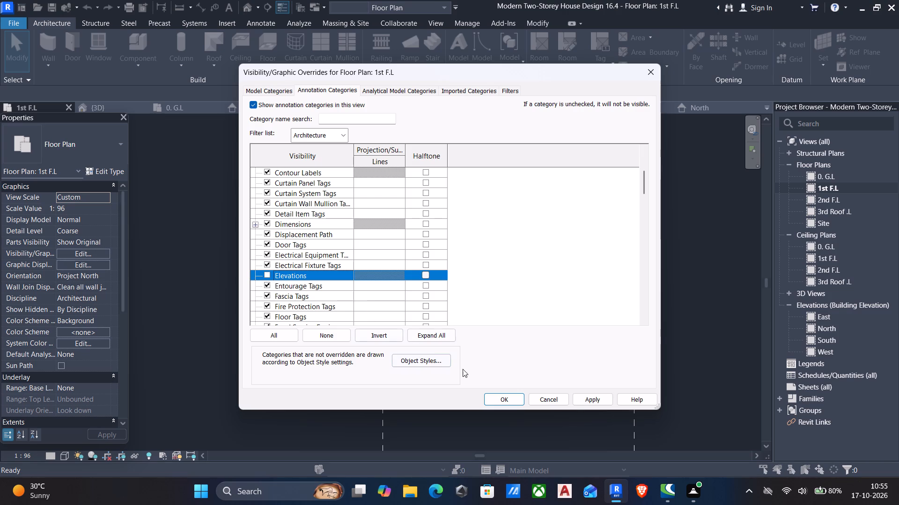
click(490, 395)
Review the annotation categories in the Visibility/Graphic Overrides of the 1st F.L floor plan.
middle_drag(548, 320, 530, 345)
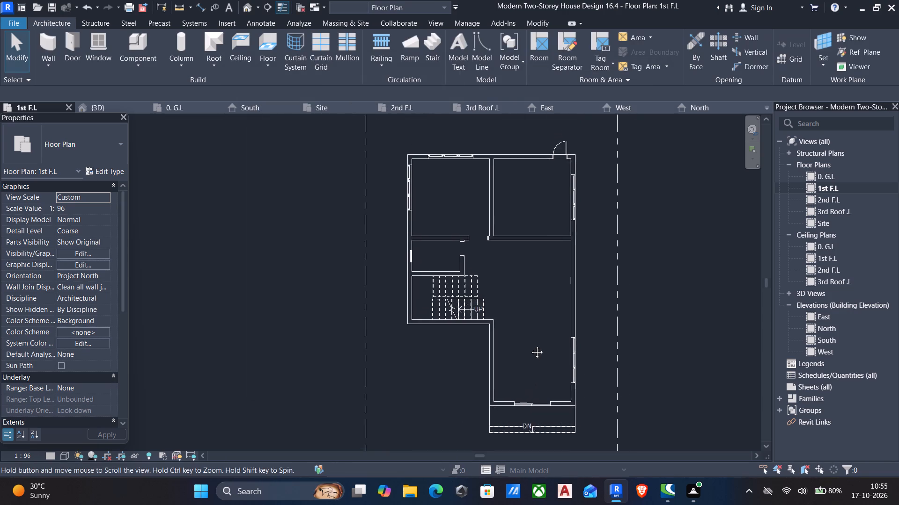
middle_drag(530, 345, 523, 361)
scroll(522, 361, down, 4)
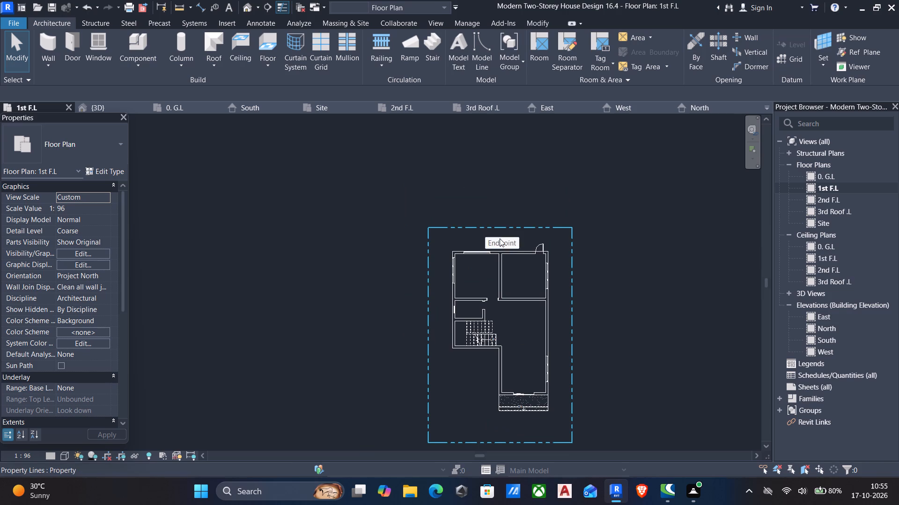
key(v)
key(v)
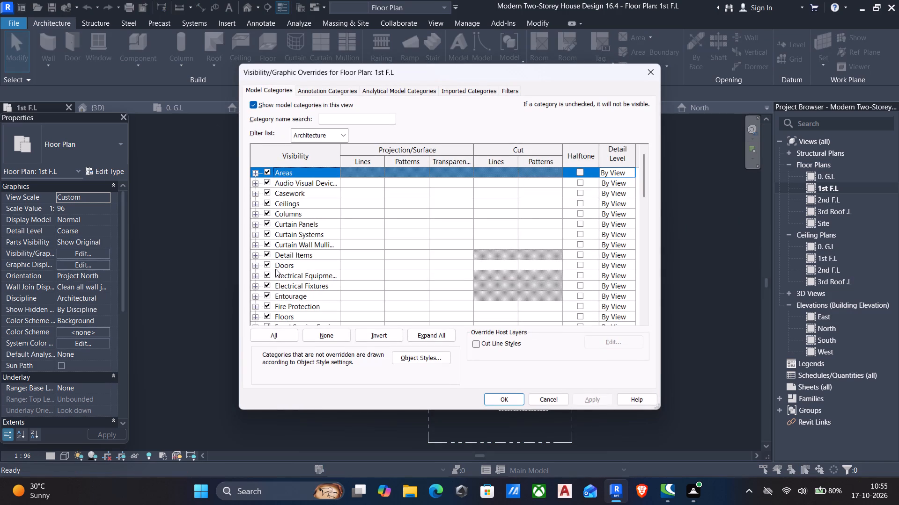
click(351, 88)
scroll(289, 259, down, 7)
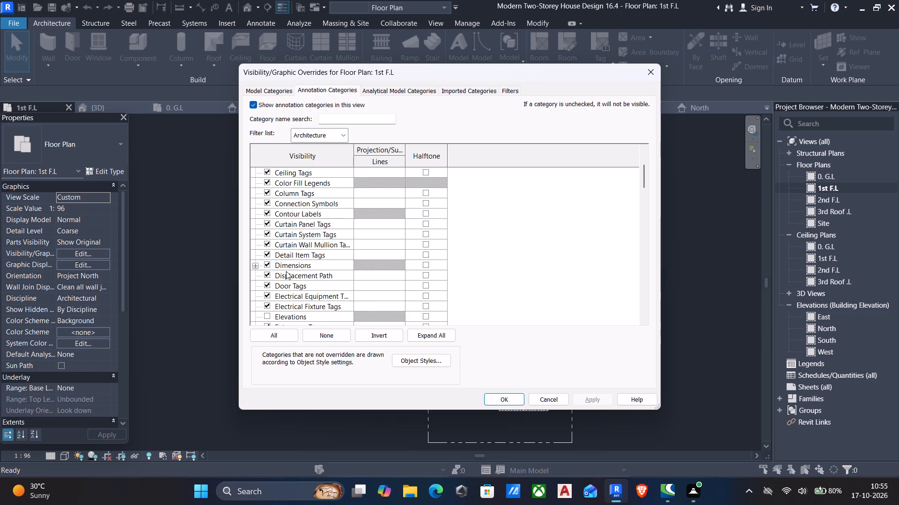
scroll(286, 271, down, 2)
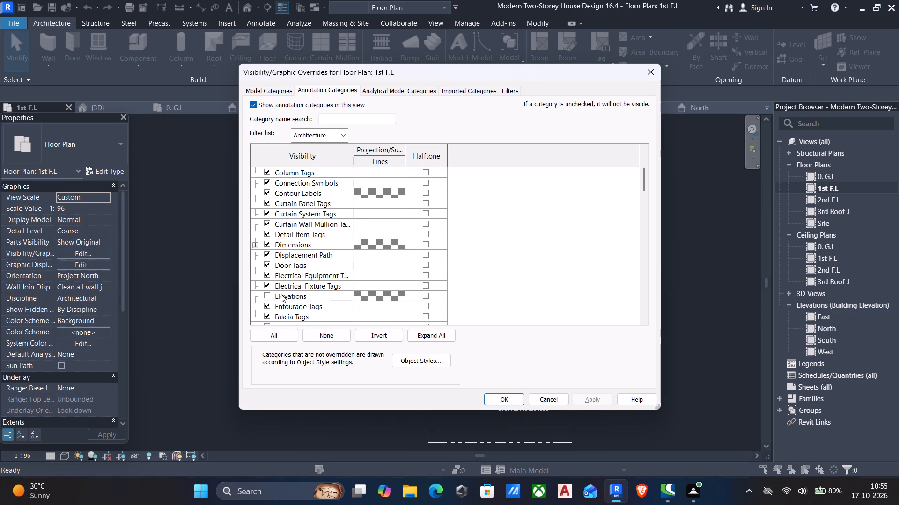
click(510, 398)
Look through the 1st F.L, 3rd Roof .L and 2nd F.L floor plans to compare their visible boundary lines.
triple_click(852, 174)
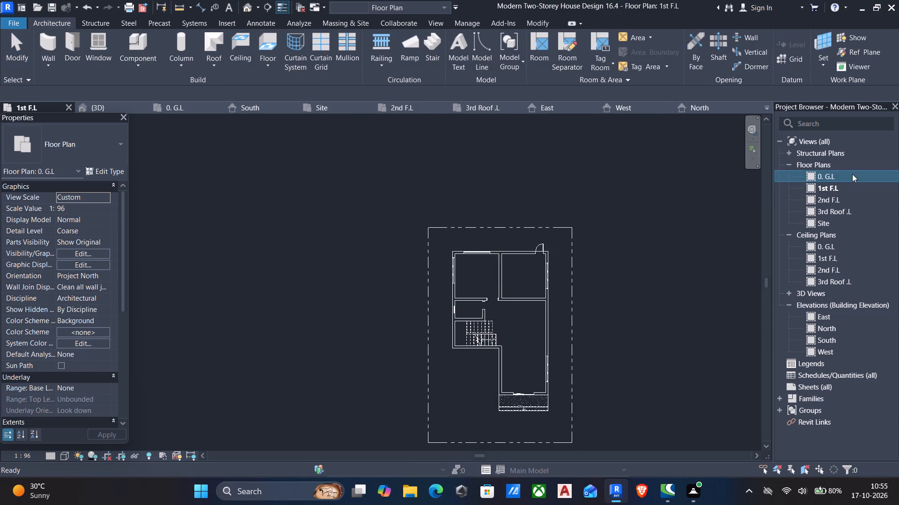
double_click(839, 188)
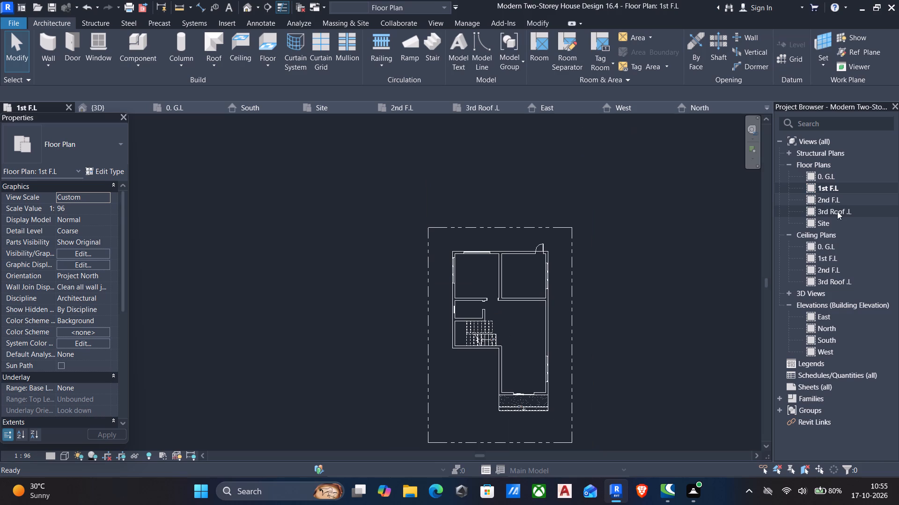
double_click(837, 212)
double_click(830, 197)
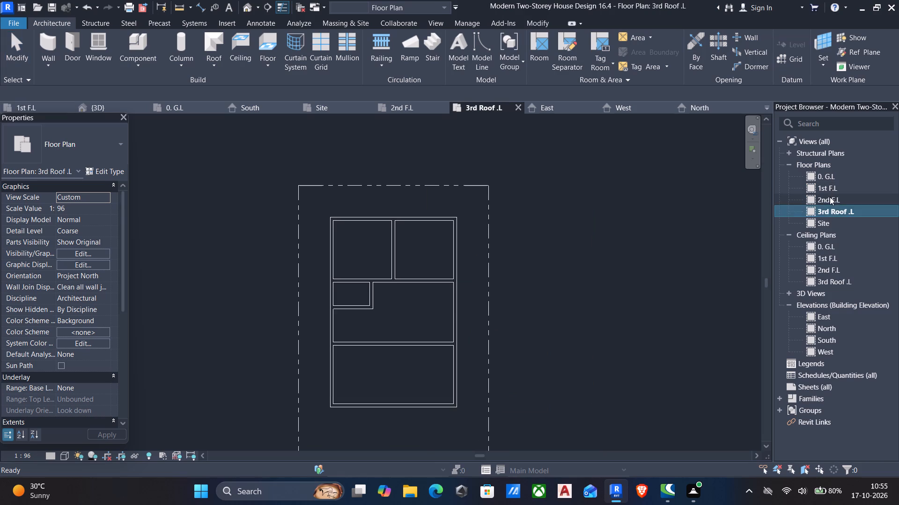
middle_drag(585, 252, 578, 180)
Hide the Site model category in the 1st F.L floor plan through its Visibility/Graphic Overrides.
double_click(844, 188)
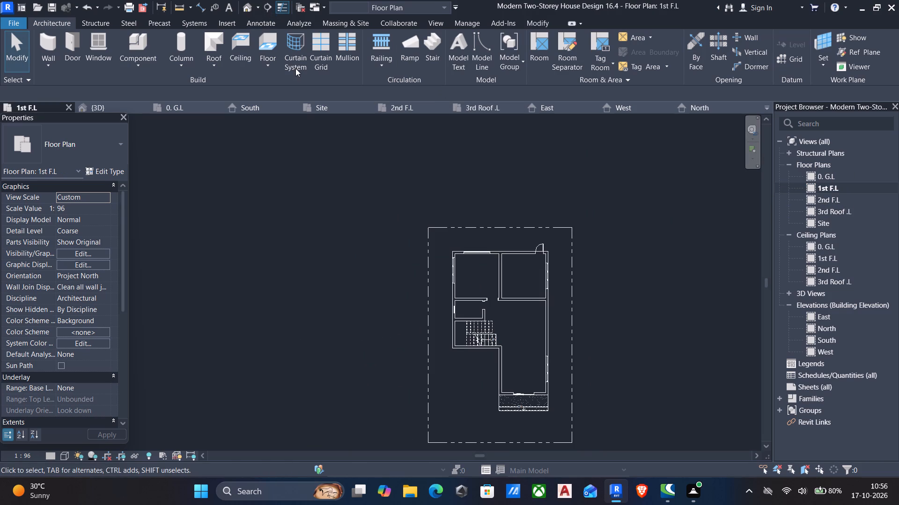
text(vv)
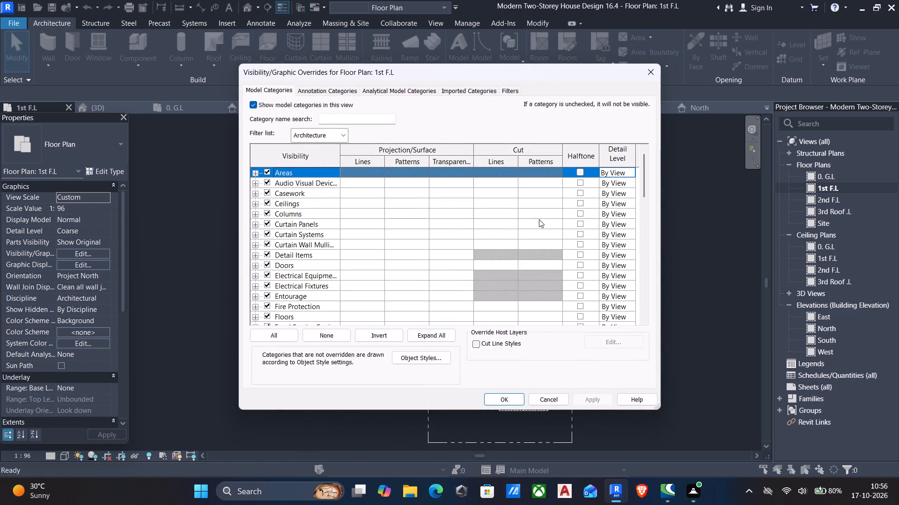
drag(647, 197, 635, 284)
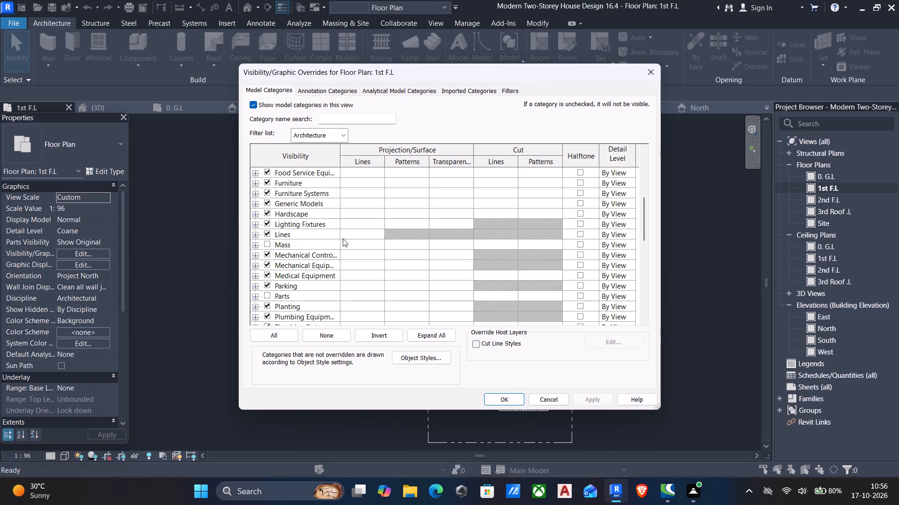
scroll(332, 254, down, 11)
scroll(317, 290, down, 5)
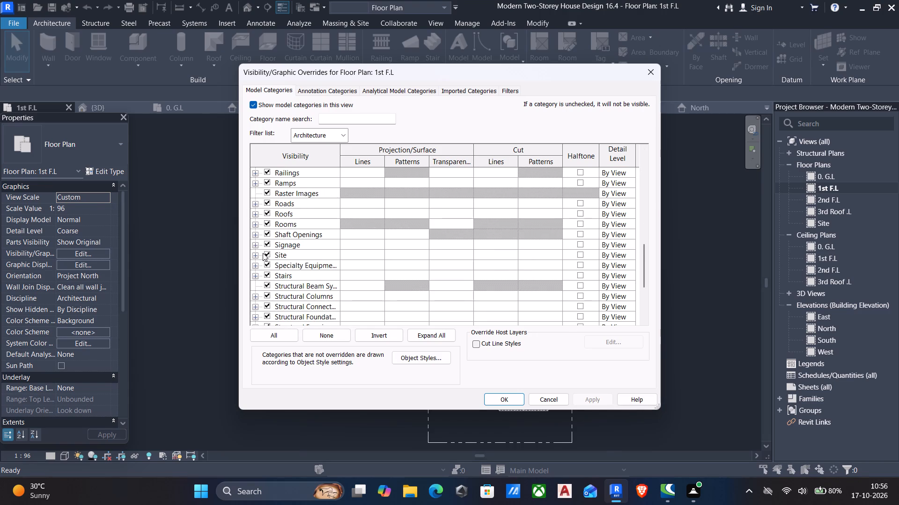
click(267, 256)
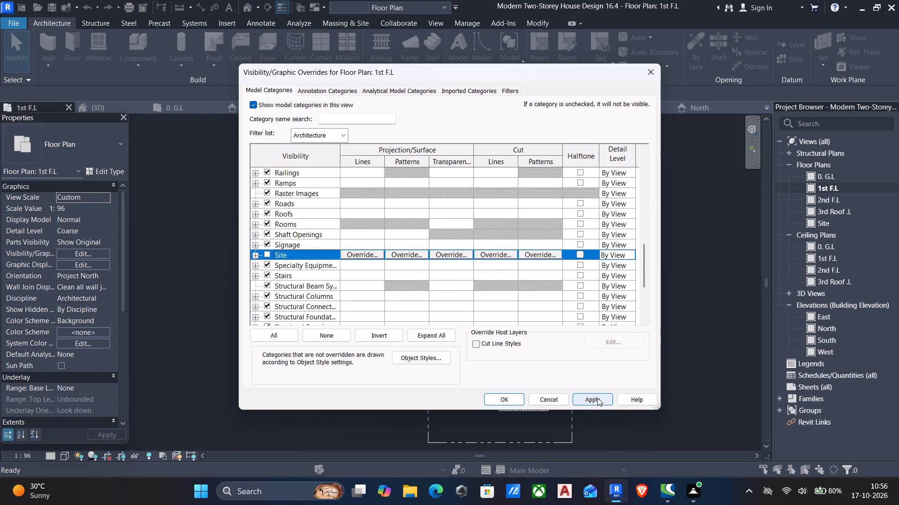
click(589, 397)
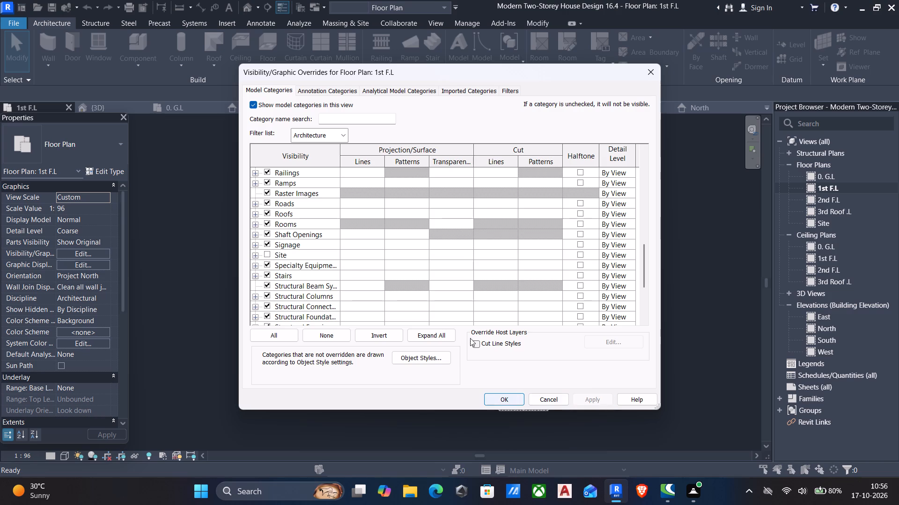
click(317, 87)
scroll(309, 220, down, 12)
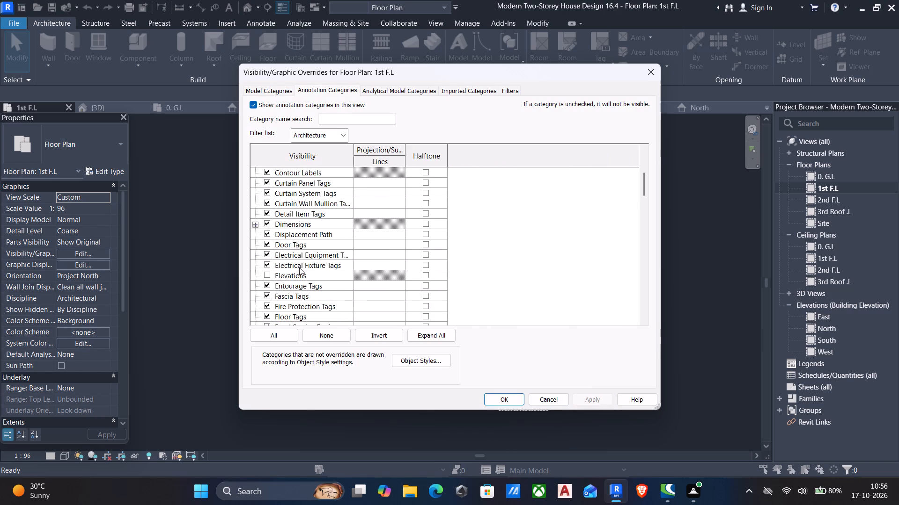
click(506, 399)
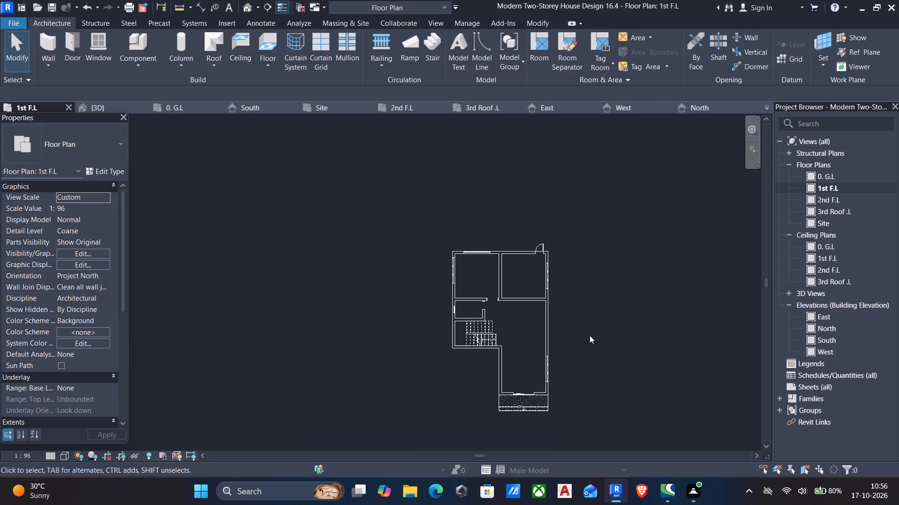
Inspect the 1st F.L floor plan, including the interior door opening beside the partition between the two rear rooms.
middle_drag(528, 323, 494, 273)
scroll(494, 271, up, 3)
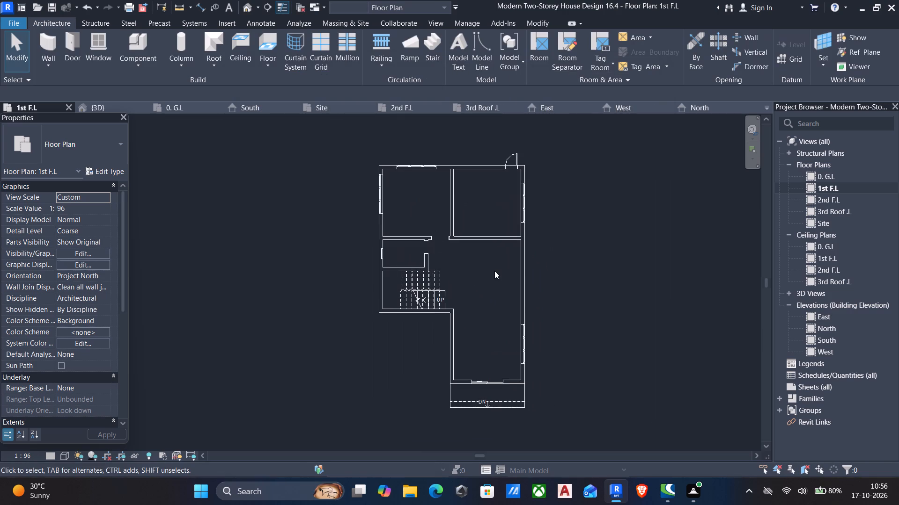
scroll(431, 223, up, 6)
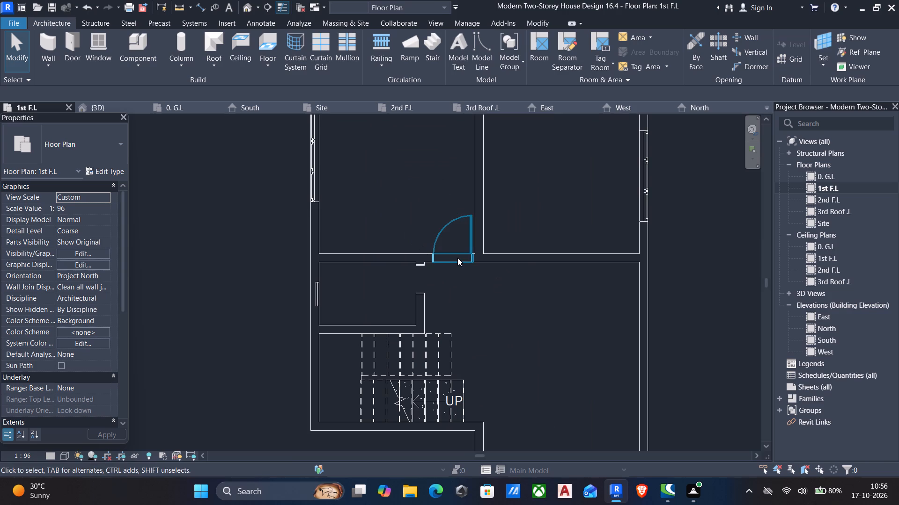
click(457, 258)
middle_drag(455, 251, 479, 305)
scroll(488, 292, down, 2)
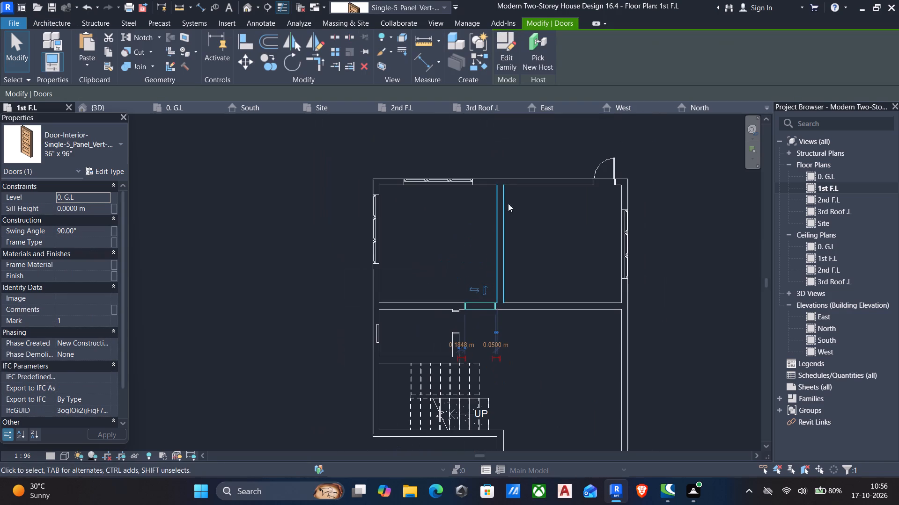
key(Escape)
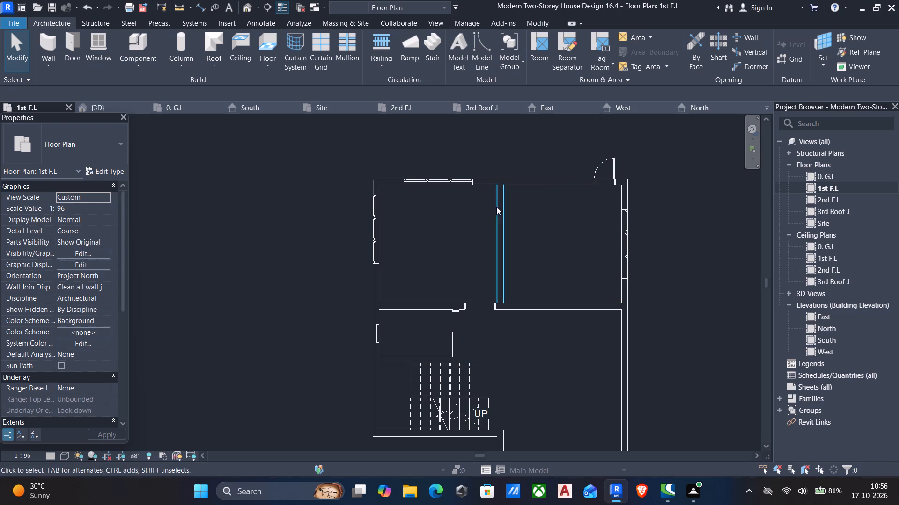
middle_drag(466, 246, 472, 181)
scroll(479, 210, down, 2)
middle_drag(508, 257, 534, 262)
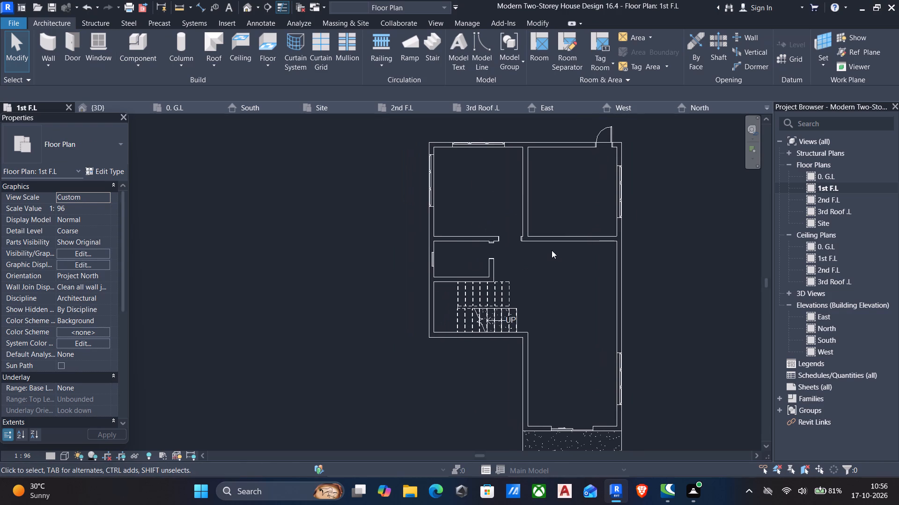
middle_drag(541, 280, 520, 265)
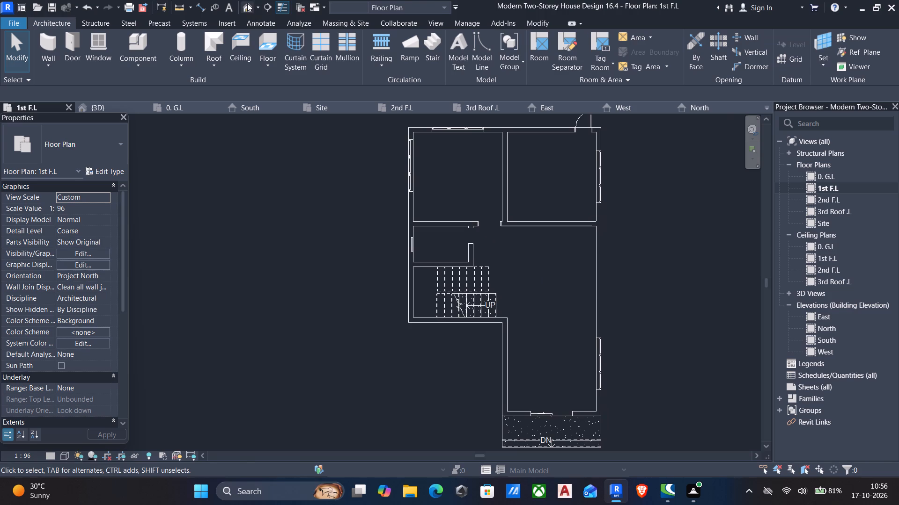
Examine the east facade's balcony and windows in the 3D view, including the small awning windows below the larger ones.
click(247, 3)
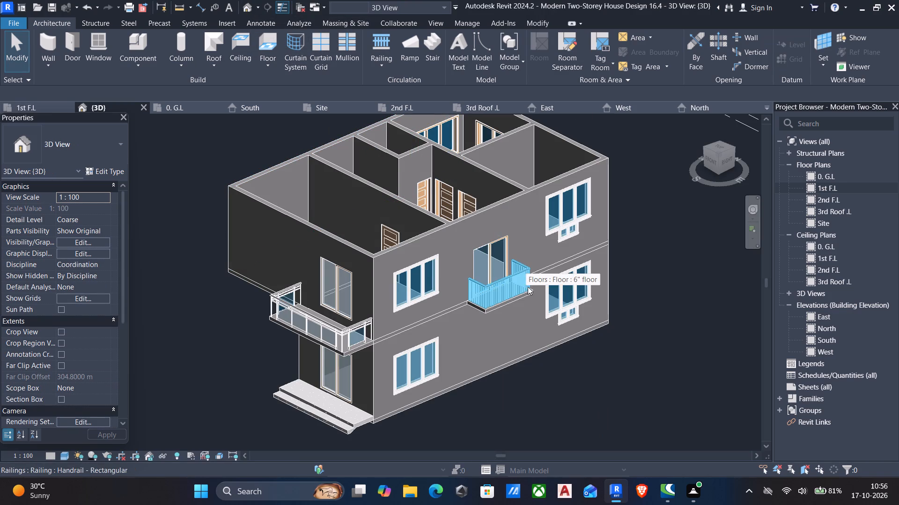
shift+middle_drag(528, 289, 661, 252)
scroll(611, 274, down, 2)
middle_drag(608, 278, 522, 310)
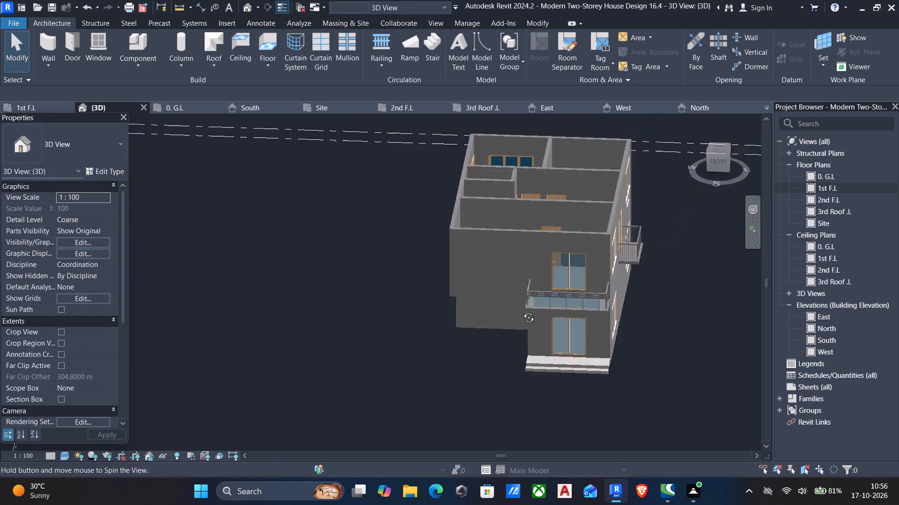
middle_drag(522, 310, 414, 306)
scroll(472, 319, up, 5)
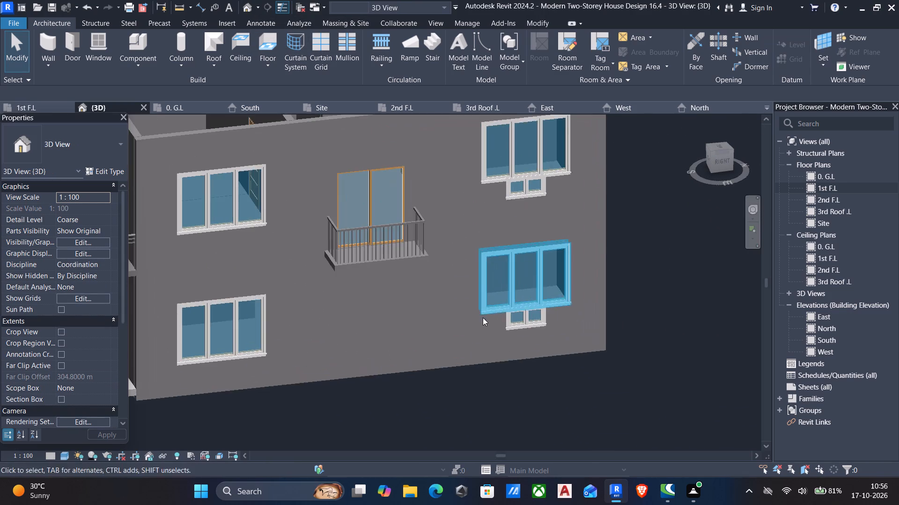
scroll(536, 329, up, 4)
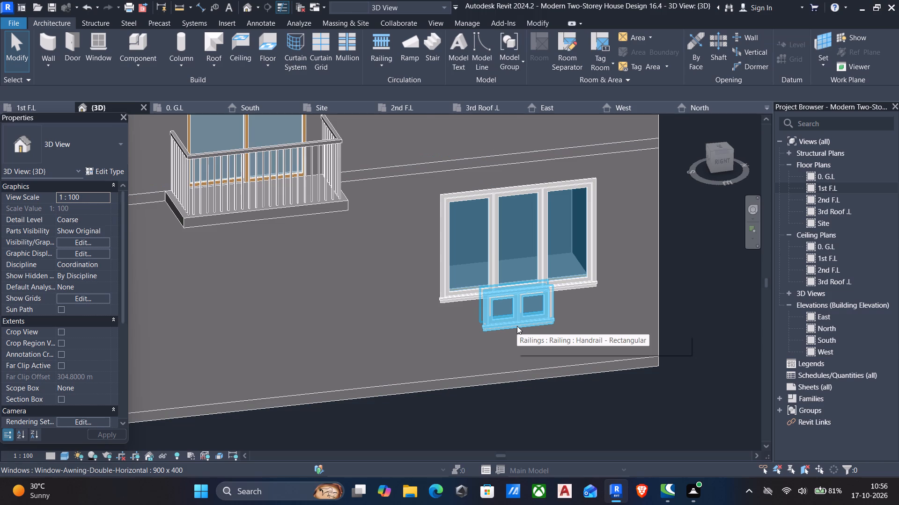
scroll(517, 326, down, 6)
middle_drag(394, 325, 505, 271)
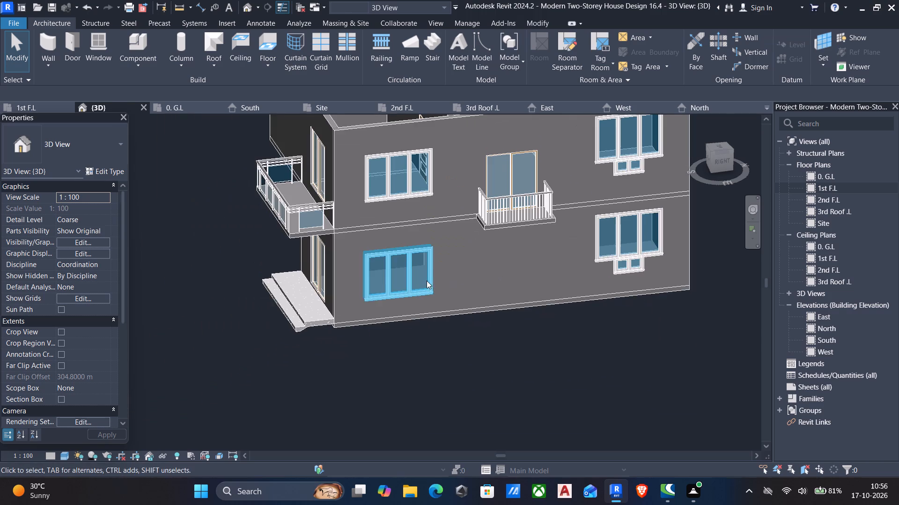
scroll(427, 281, up, 3)
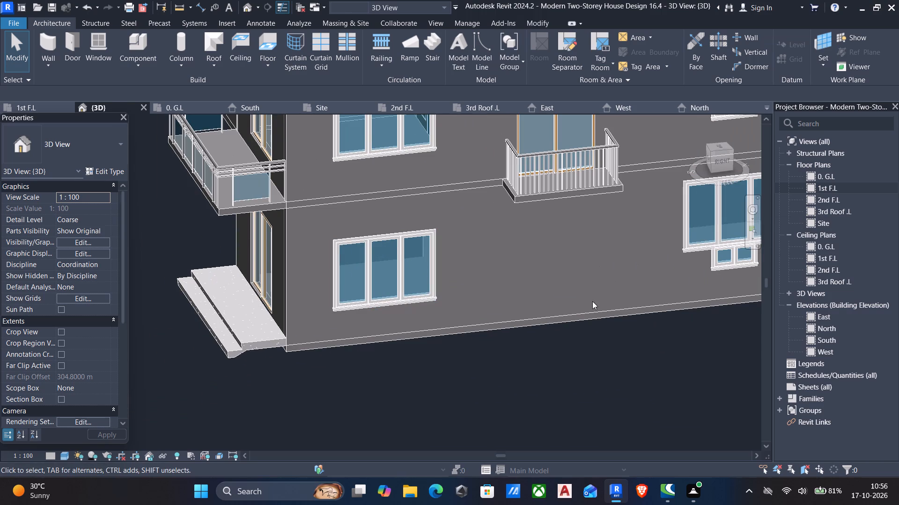
shift+middle_drag(589, 303, 582, 286)
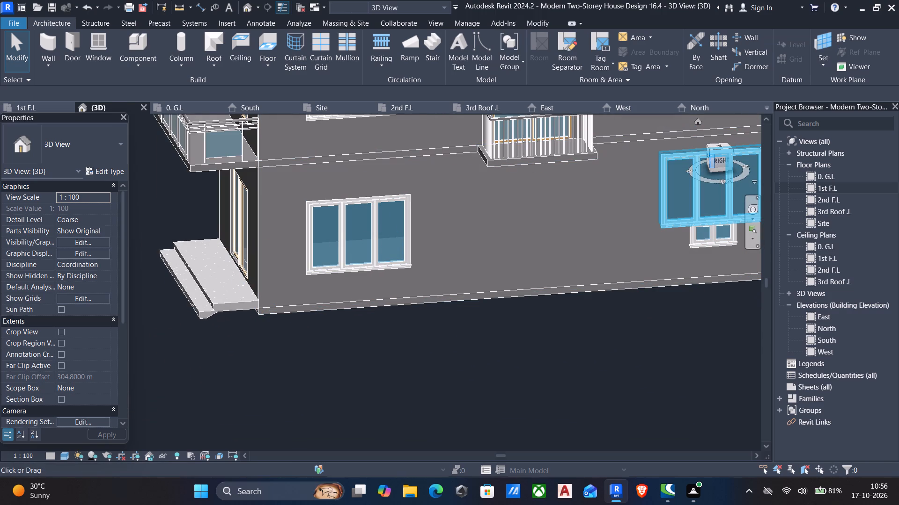
middle_drag(621, 285, 588, 352)
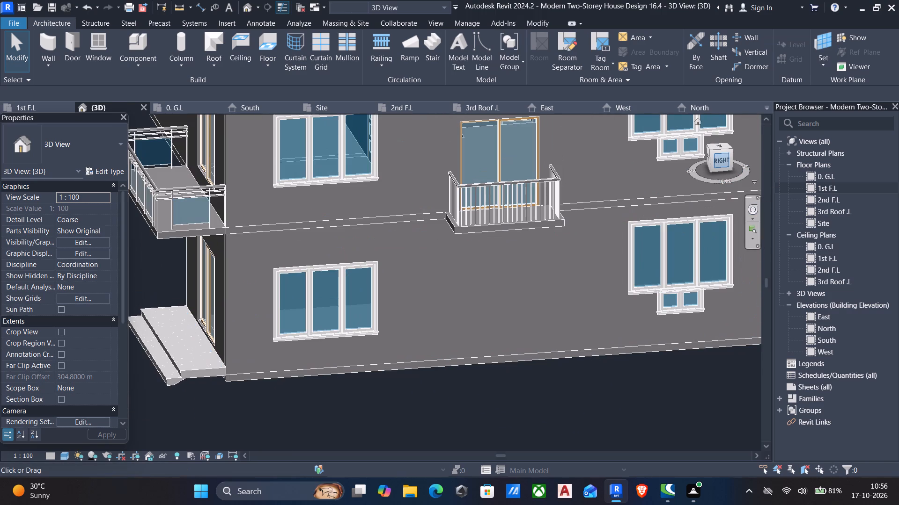
Delete the two small 900 x 400 double awning windows overlapping the large windows on both storeys of the east facade.
click(718, 165)
scroll(374, 290, up, 5)
scroll(512, 275, up, 4)
scroll(371, 303, up, 4)
click(374, 304)
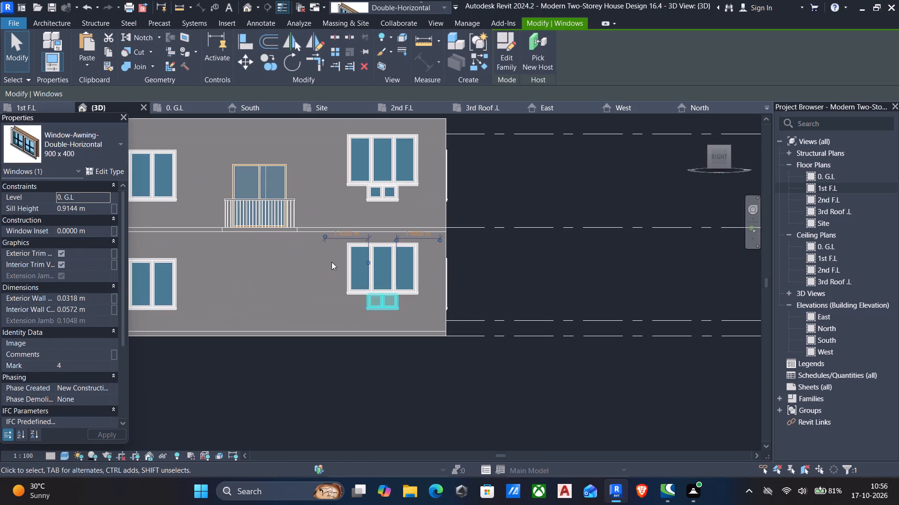
middle_drag(305, 295, 452, 288)
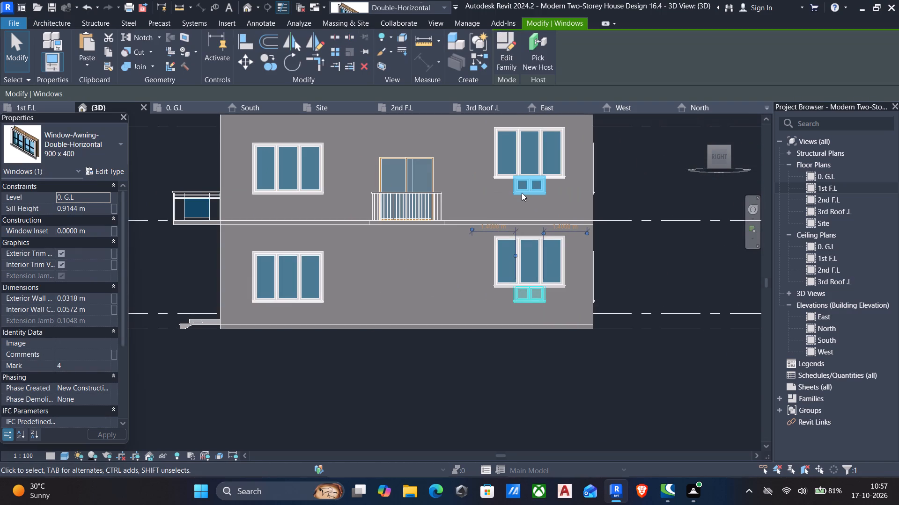
key(Delete)
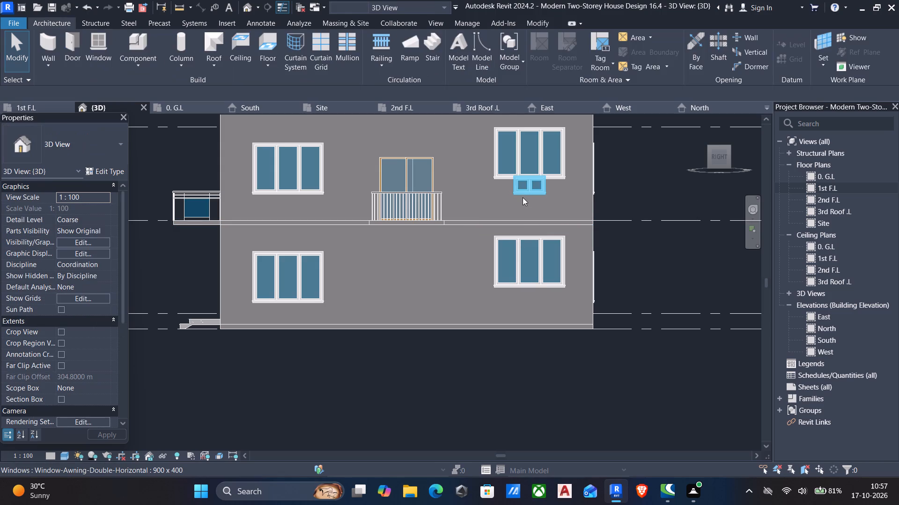
click(523, 197)
key(Delete)
scroll(521, 237, down, 4)
shift+middle_drag(519, 240, 555, 283)
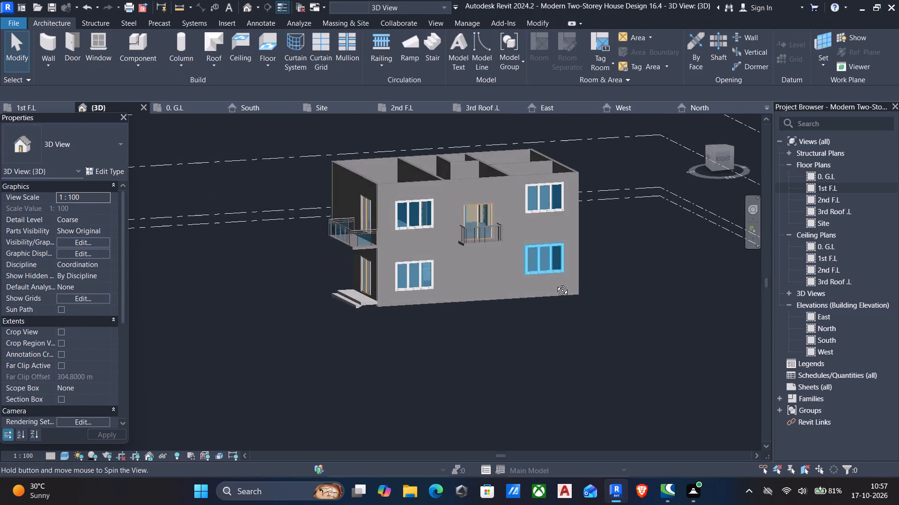
Set the level of the 650 x 2100 panel door in the rear wall's ground storey to 1st F.L.
shift+middle_drag(555, 283, 427, 293)
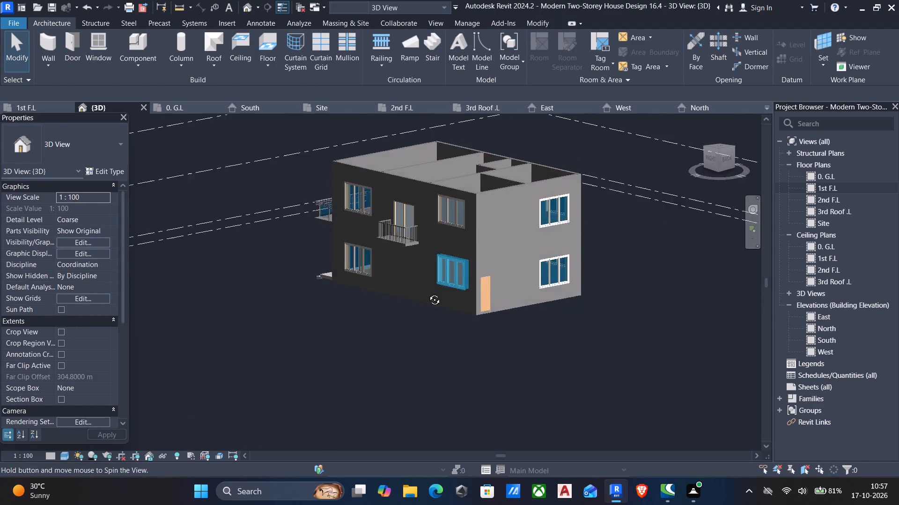
shift+middle_drag(427, 293, 693, 271)
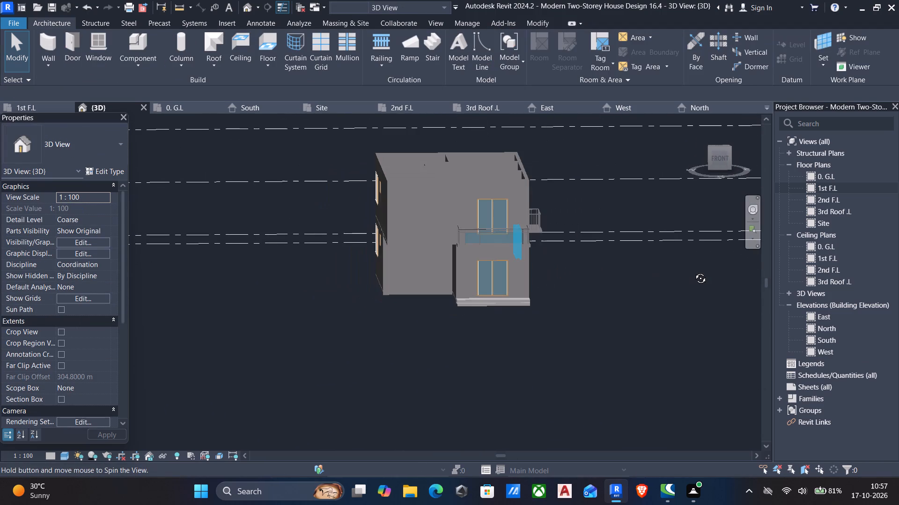
shift+middle_drag(693, 271, 340, 296)
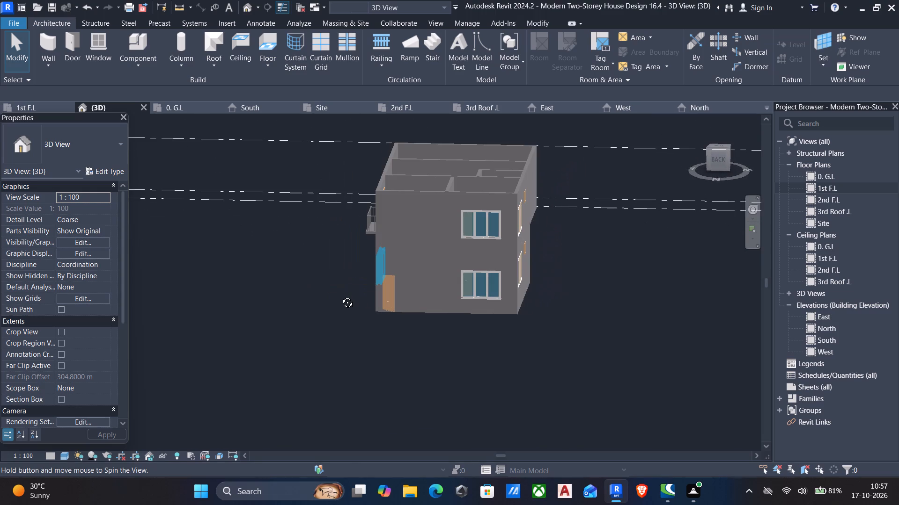
shift+middle_drag(340, 296, 420, 278)
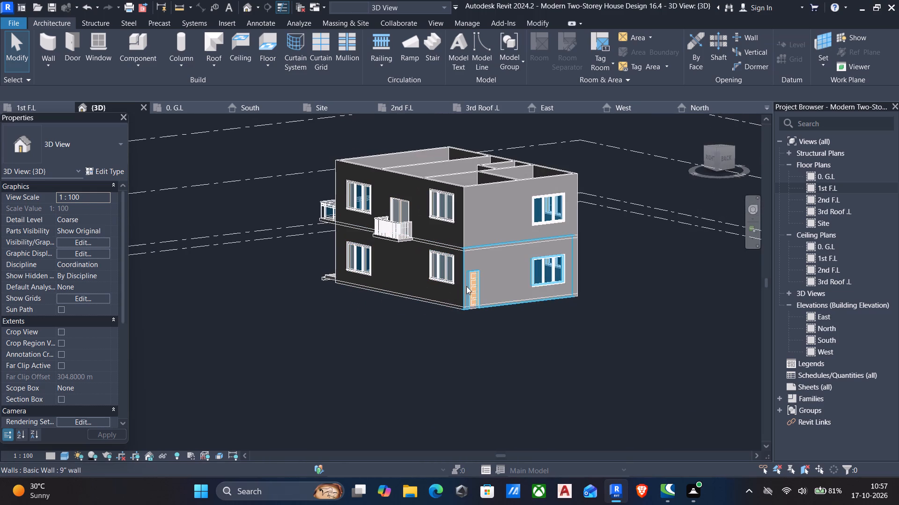
click(468, 287)
key(Escape)
click(472, 296)
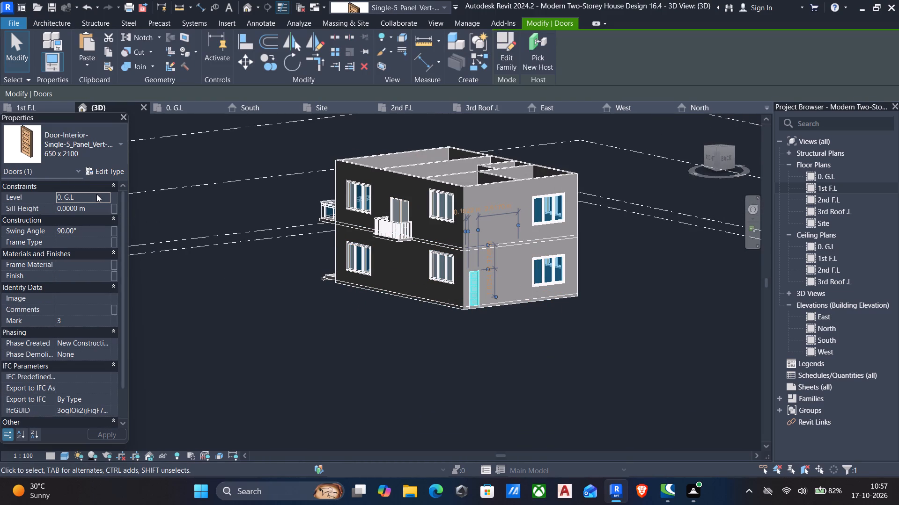
click(104, 197)
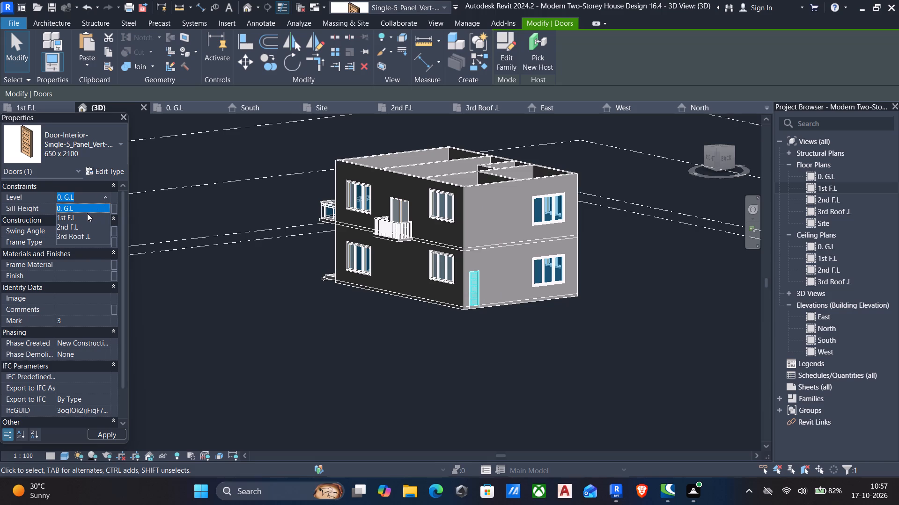
click(85, 216)
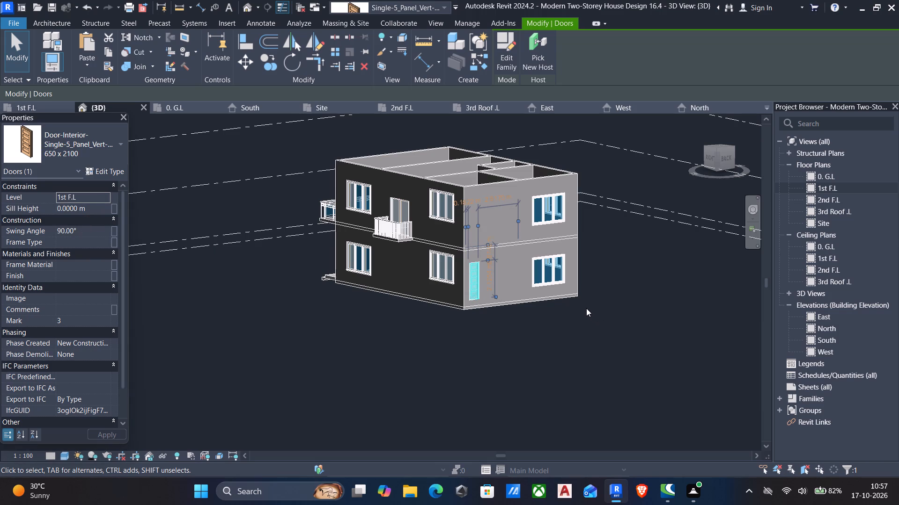
key(Escape)
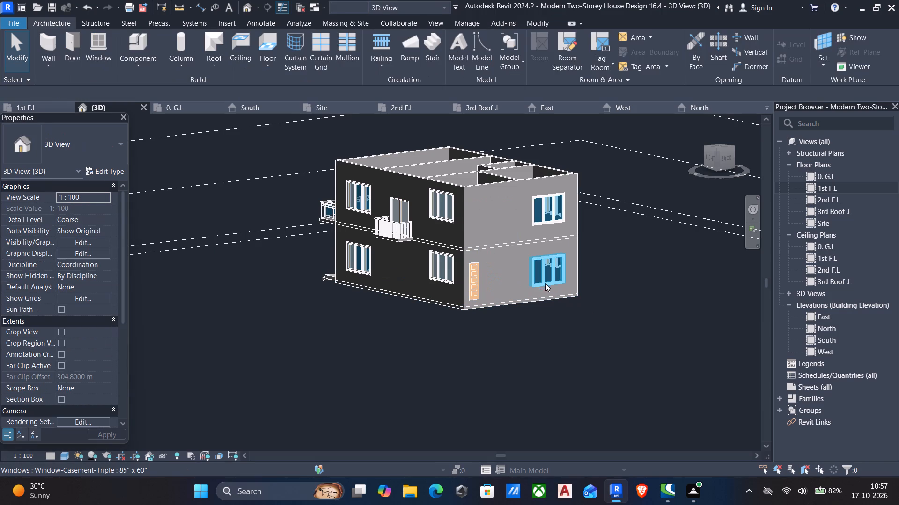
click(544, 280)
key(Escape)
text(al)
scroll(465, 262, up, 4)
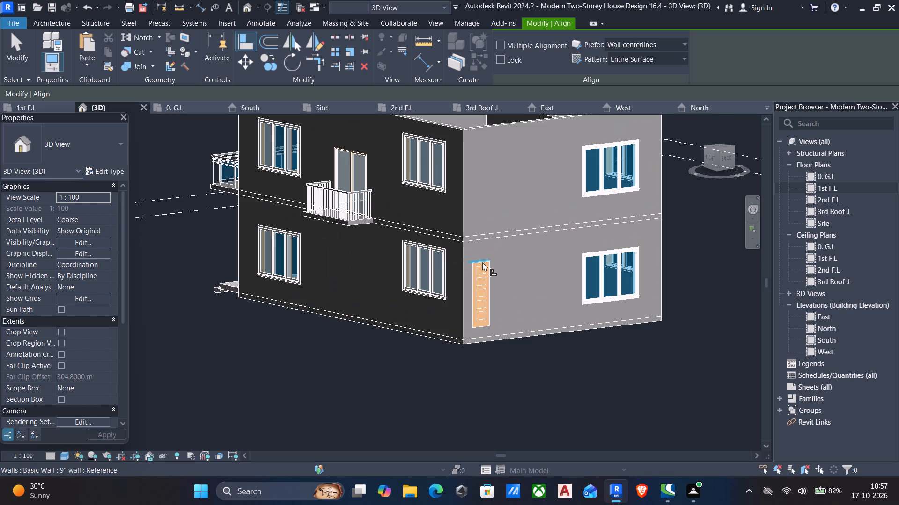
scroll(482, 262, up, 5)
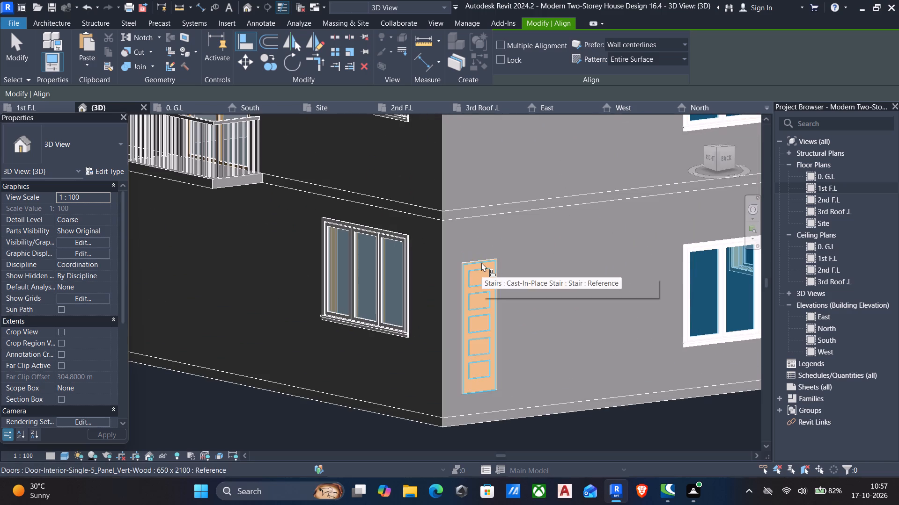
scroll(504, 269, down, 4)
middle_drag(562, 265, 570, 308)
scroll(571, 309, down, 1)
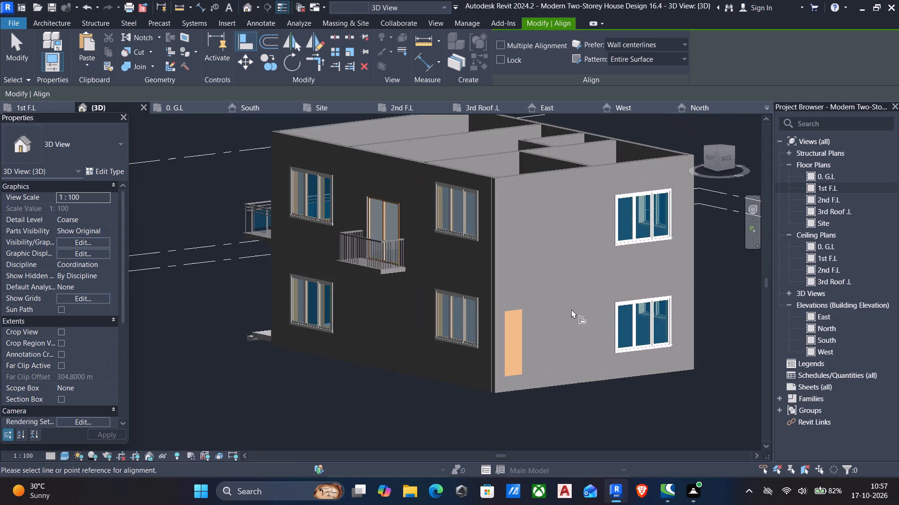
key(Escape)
On the east facade's upper storey, align the head of the casement window nearest the front with the one nearest the rear.
scroll(576, 290, down, 4)
shift+middle_drag(575, 309, 398, 362)
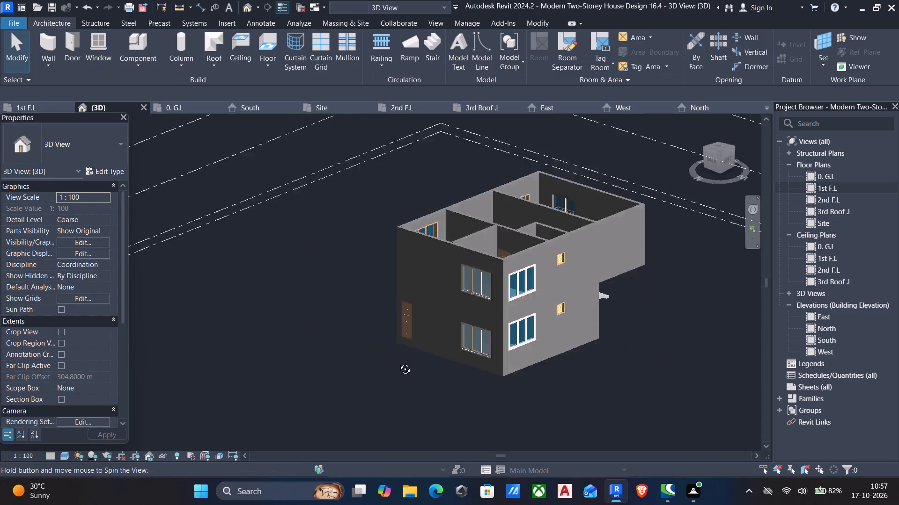
shift+middle_drag(398, 362, 41, 338)
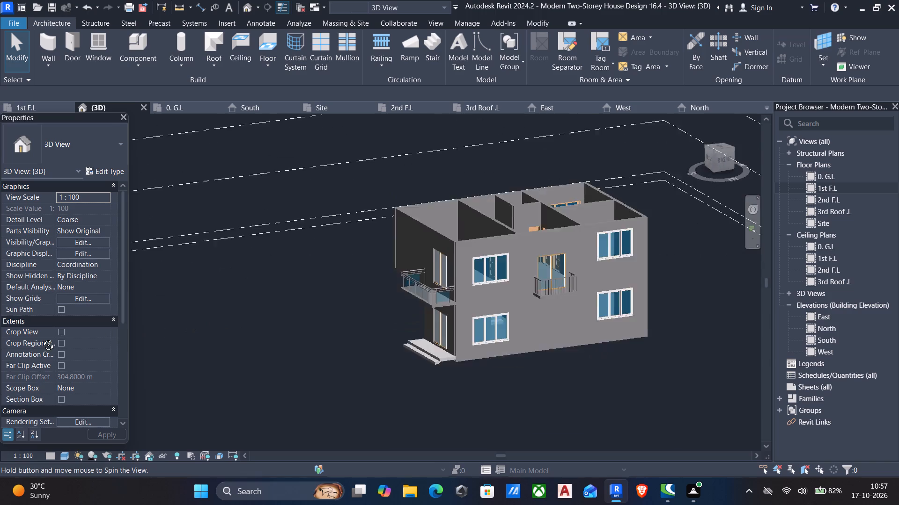
shift+middle_drag(41, 338, 12, 283)
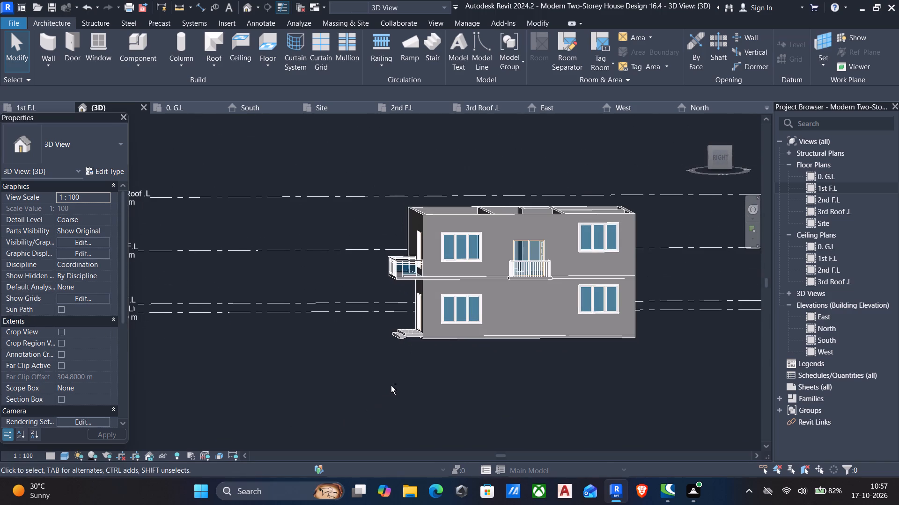
shift+middle_drag(391, 386, 372, 355)
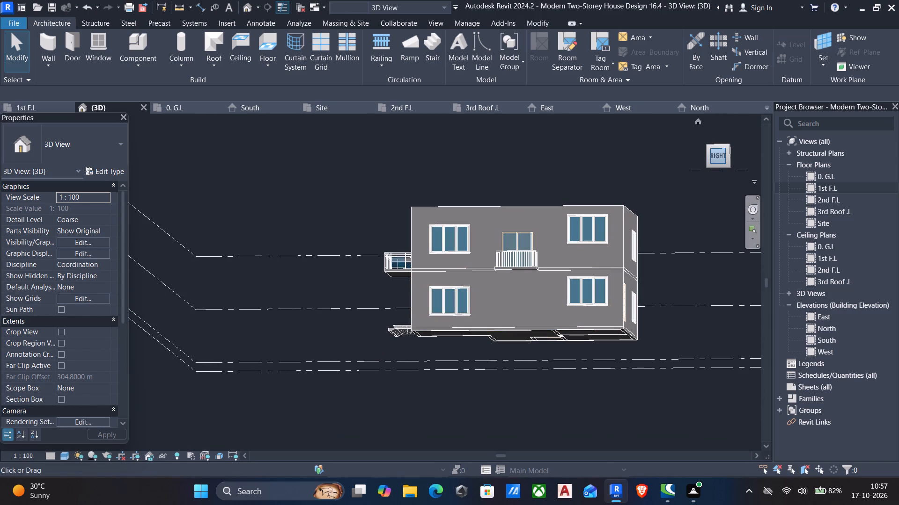
click(719, 158)
scroll(446, 301, up, 5)
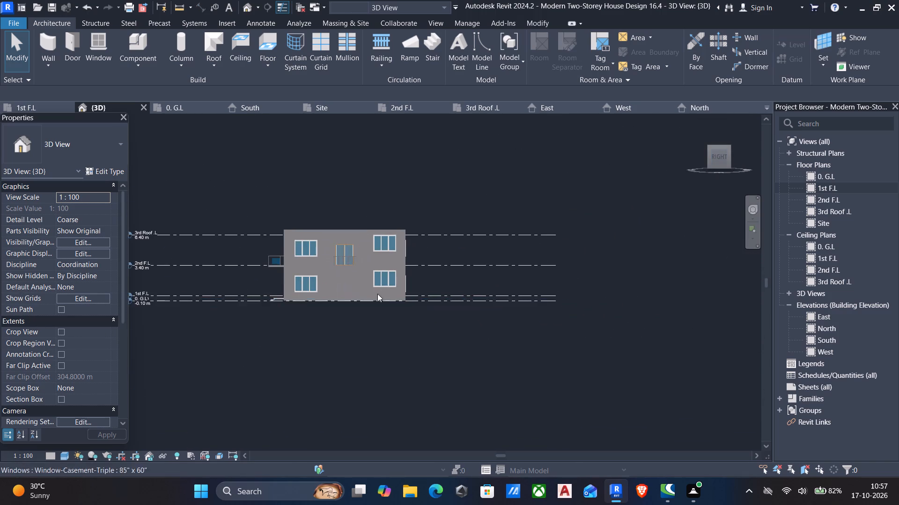
middle_drag(377, 295, 467, 311)
scroll(467, 311, up, 1)
scroll(463, 248, up, 4)
middle_drag(351, 281, 433, 287)
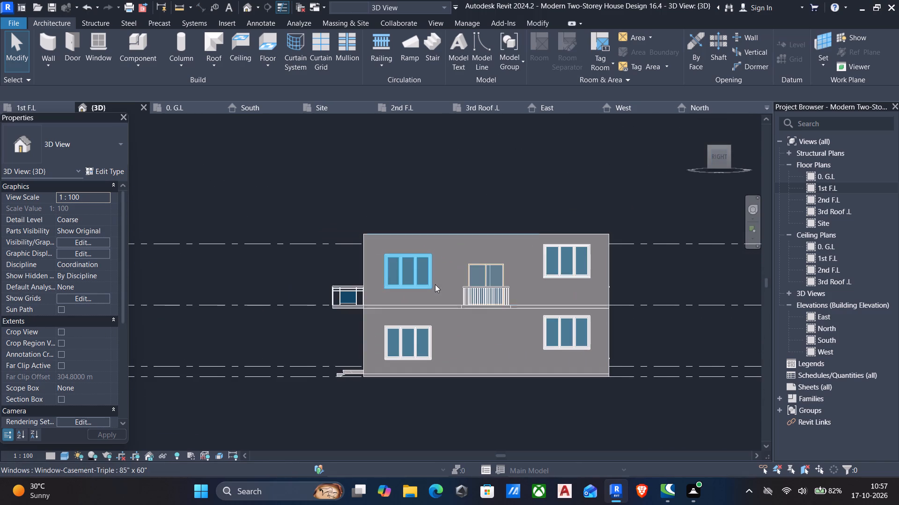
scroll(386, 267, up, 3)
text(al)
scroll(662, 232, up, 3)
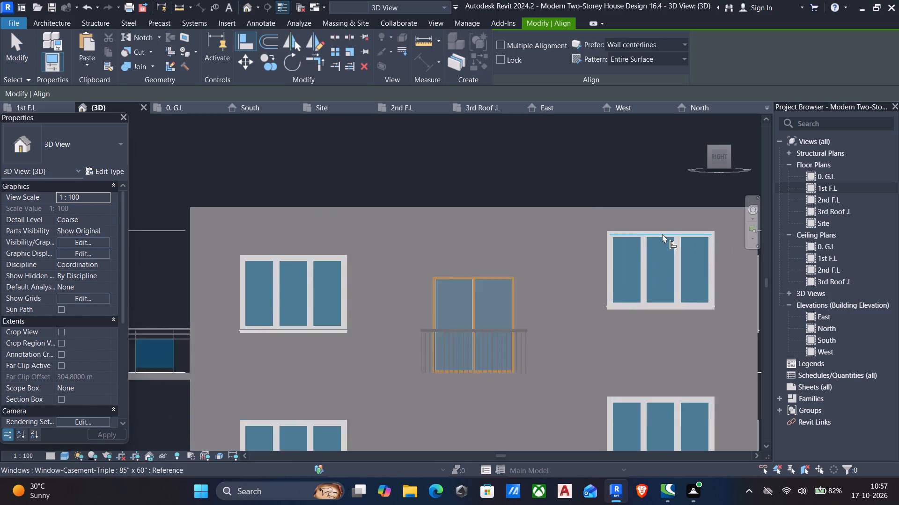
scroll(662, 234, up, 1)
click(663, 234)
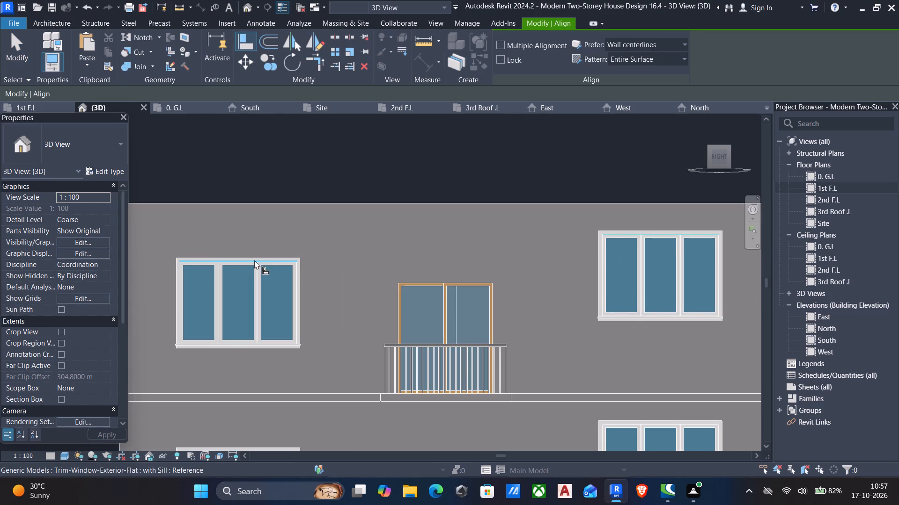
click(254, 260)
On the east facade's lower storey, align the head of the casement window nearest the front with the one nearest the rear.
scroll(356, 284, down, 5)
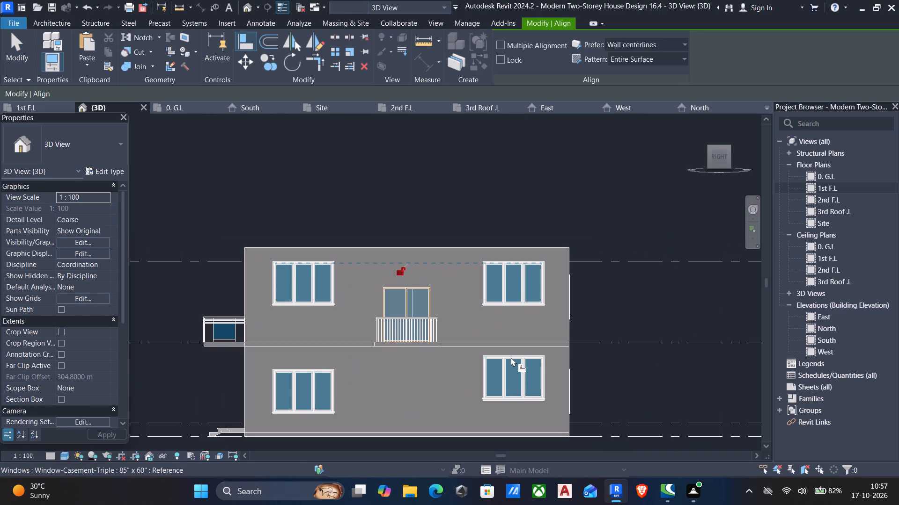
click(511, 357)
click(296, 373)
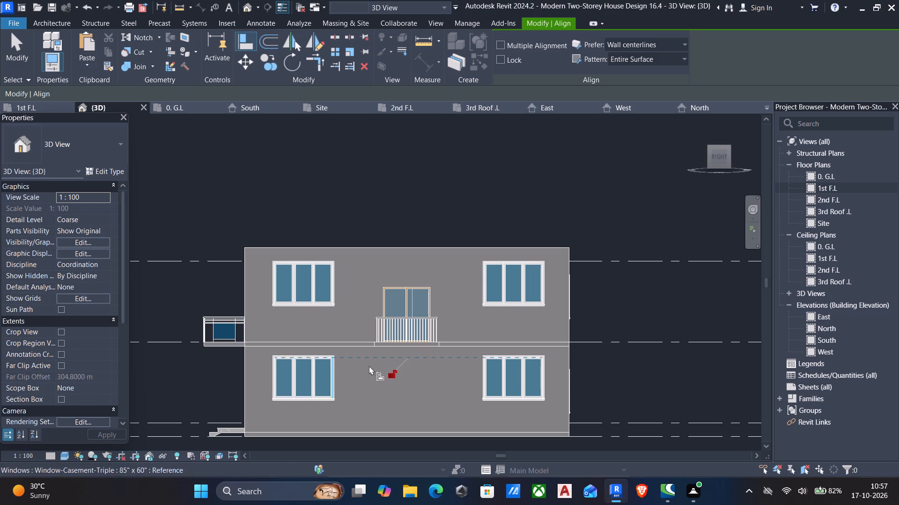
Examine the west facade's large casement windows and small windows on both storeys in the 3D view.
scroll(374, 370, down, 7)
shift+middle_drag(401, 368, 683, 422)
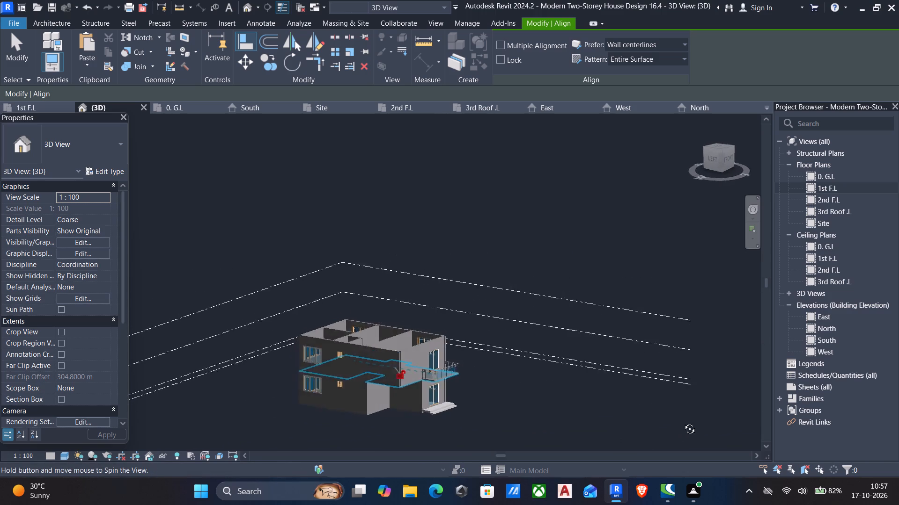
shift+middle_drag(683, 422, 738, 394)
middle_drag(640, 351, 701, 215)
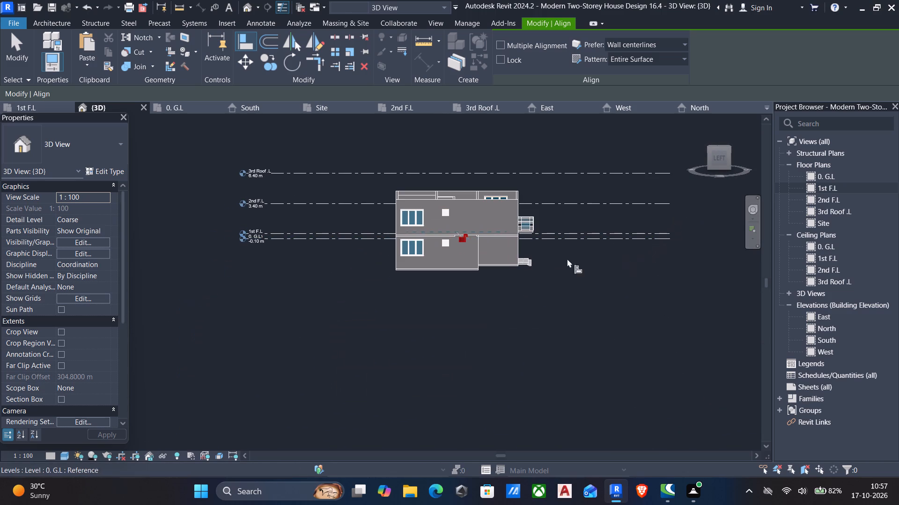
shift+middle_drag(514, 255, 495, 257)
key(Escape)
scroll(451, 223, up, 4)
middle_drag(414, 232, 443, 255)
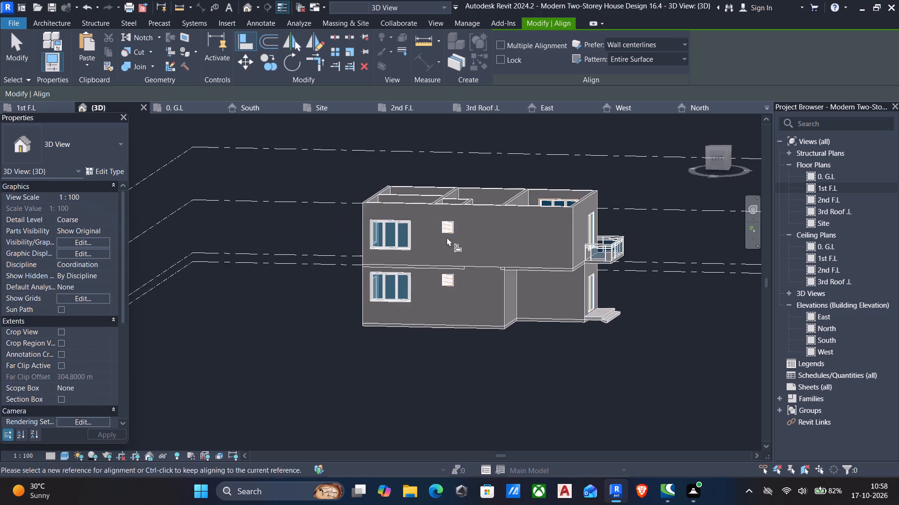
scroll(449, 224, up, 5)
key(Escape)
scroll(356, 258, up, 2)
scroll(356, 267, down, 6)
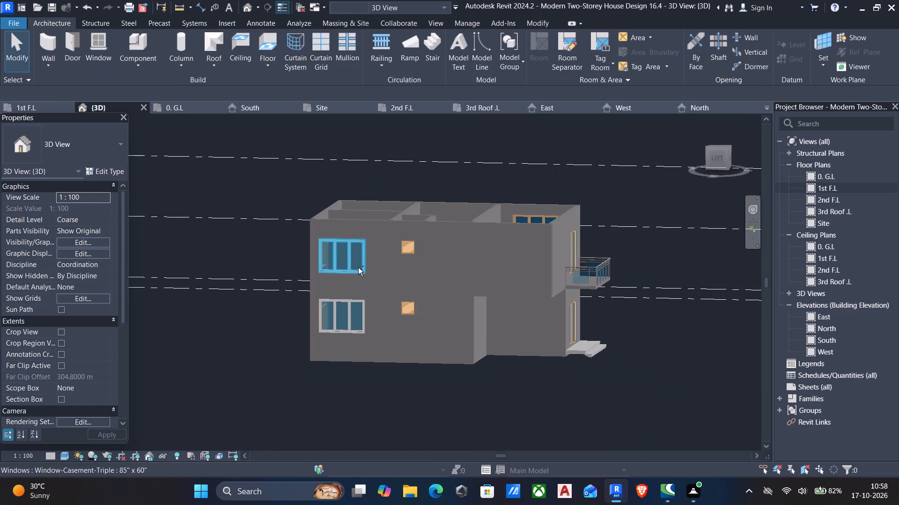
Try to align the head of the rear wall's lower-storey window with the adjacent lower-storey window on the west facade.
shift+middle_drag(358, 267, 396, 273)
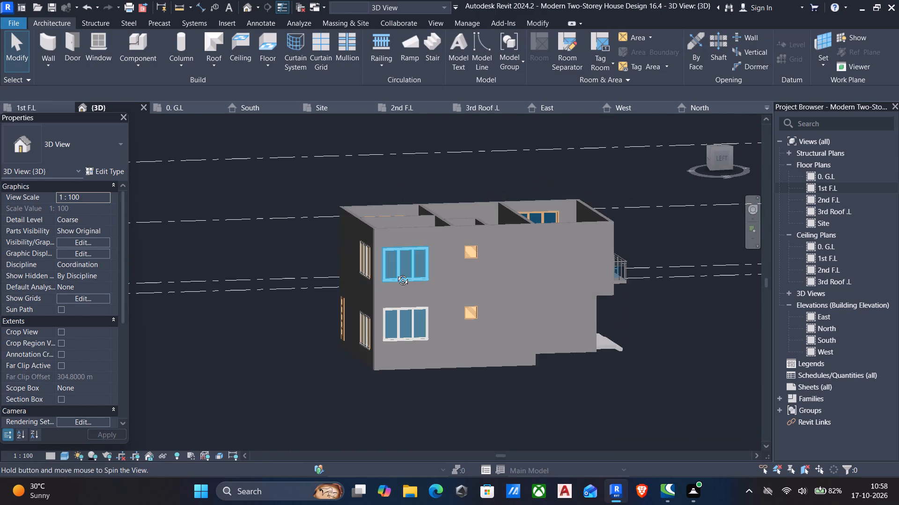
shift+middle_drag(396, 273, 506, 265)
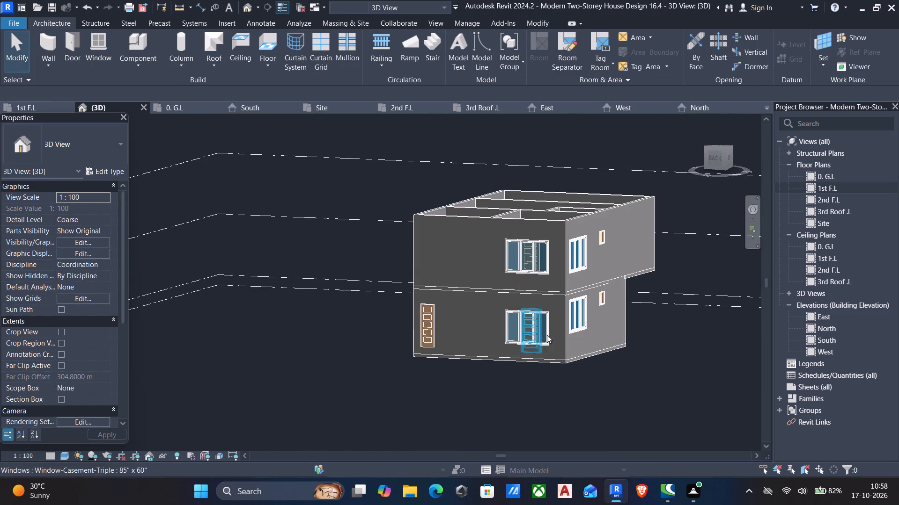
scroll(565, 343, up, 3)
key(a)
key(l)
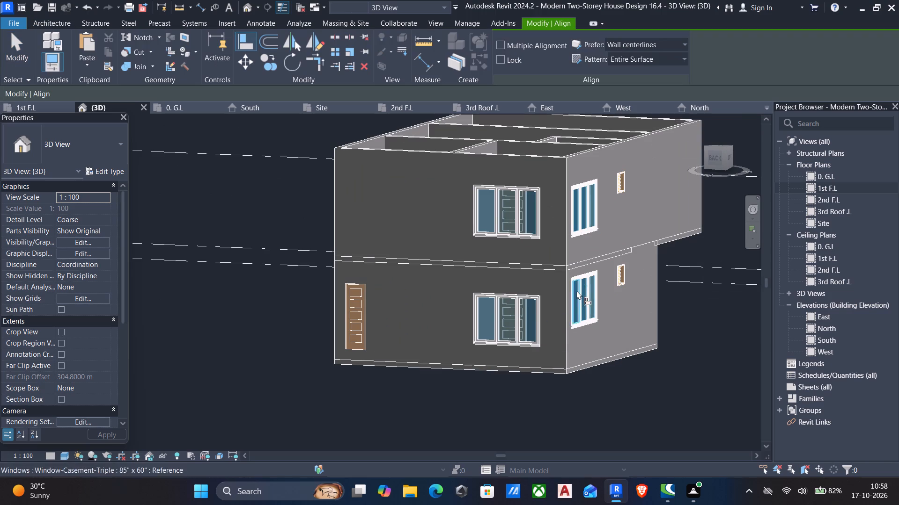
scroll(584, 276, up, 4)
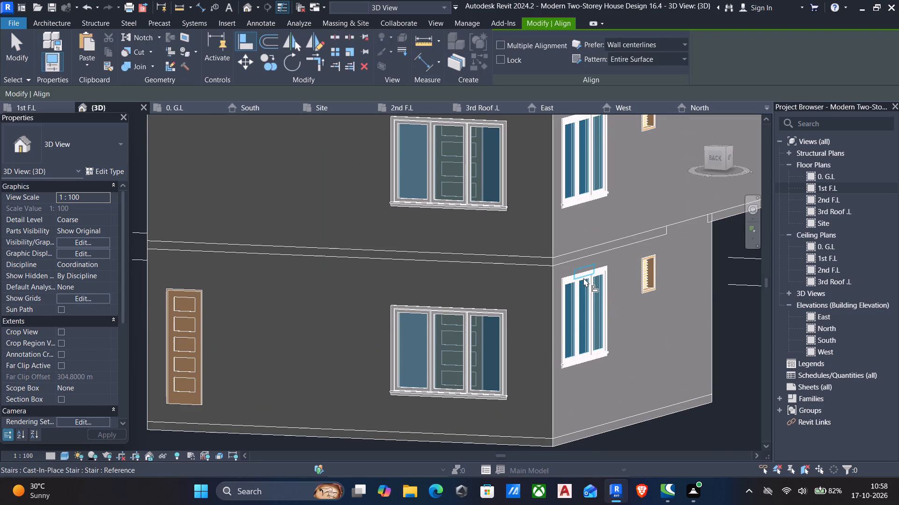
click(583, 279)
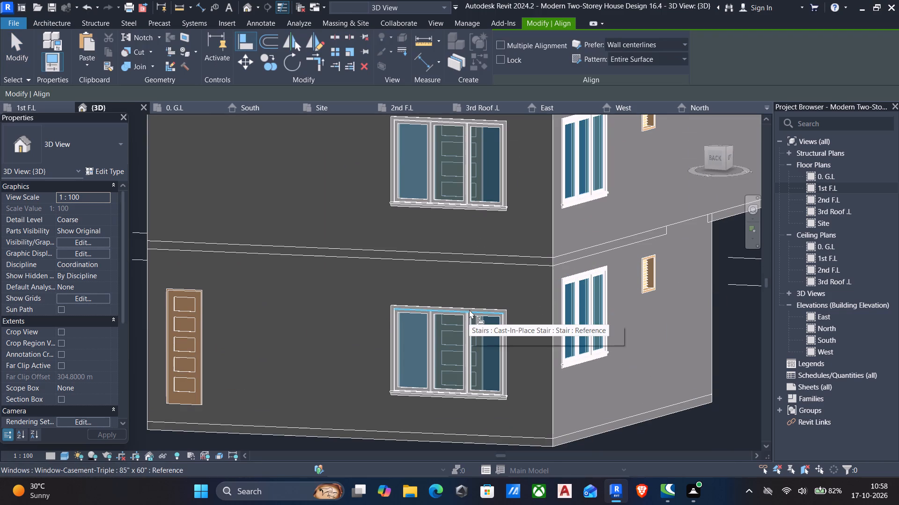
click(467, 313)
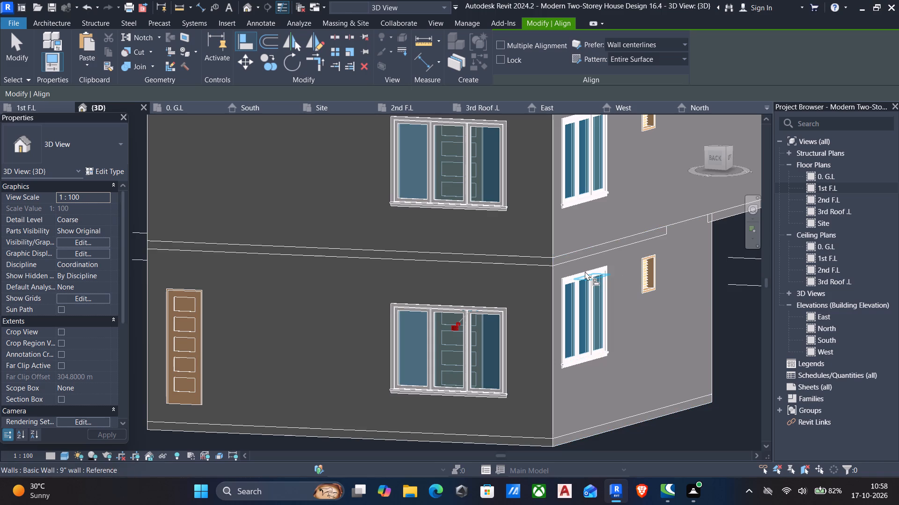
Align the rear wall's lower-storey casement window with the head of the west facade's lower-storey casement window.
scroll(585, 272, up, 4)
scroll(585, 272, down, 2)
shift+middle_drag(581, 277, 519, 274)
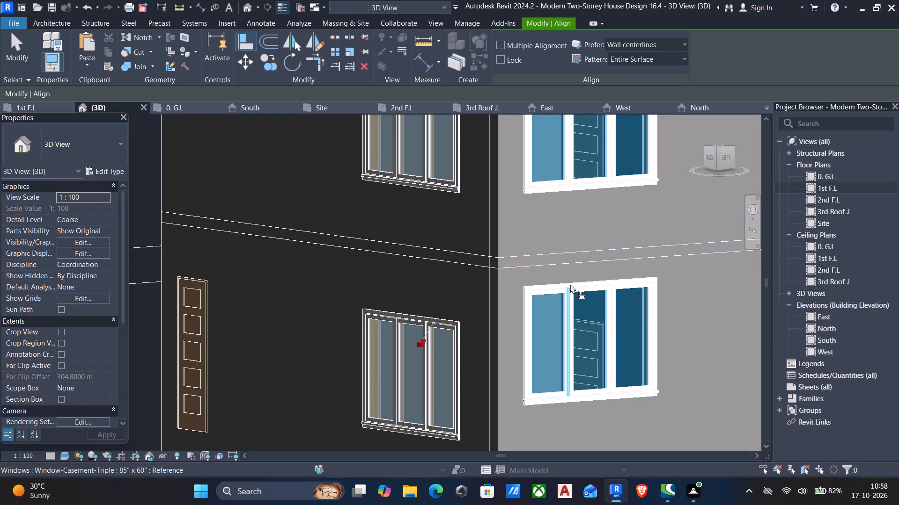
click(584, 286)
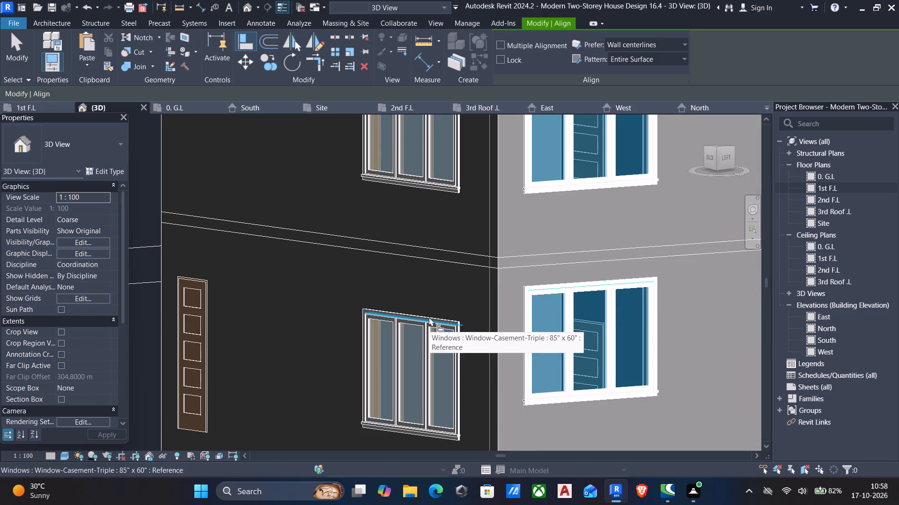
click(426, 321)
Set the rear wall's lower-storey casement window to sill height 0 and level 1st F.L.
scroll(465, 332, down, 4)
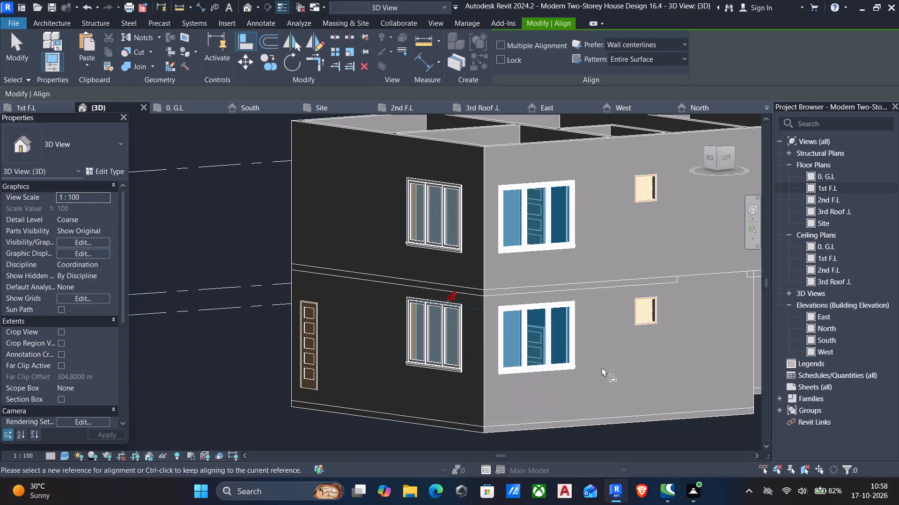
scroll(605, 370, down, 2)
shift+middle_drag(608, 376, 697, 368)
middle_drag(475, 353, 520, 329)
scroll(520, 328, down, 1)
shift+middle_drag(428, 344, 460, 328)
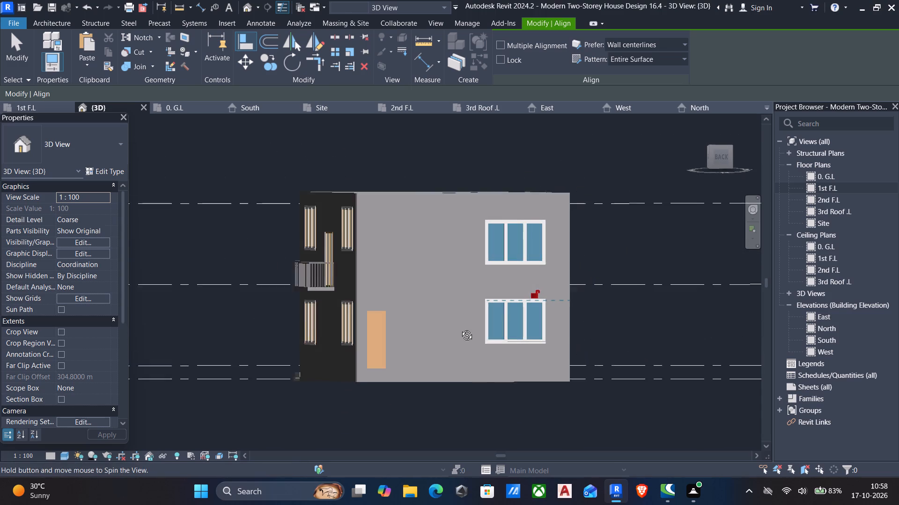
shift+middle_drag(460, 328, 459, 330)
key(Escape)
key(Escape)
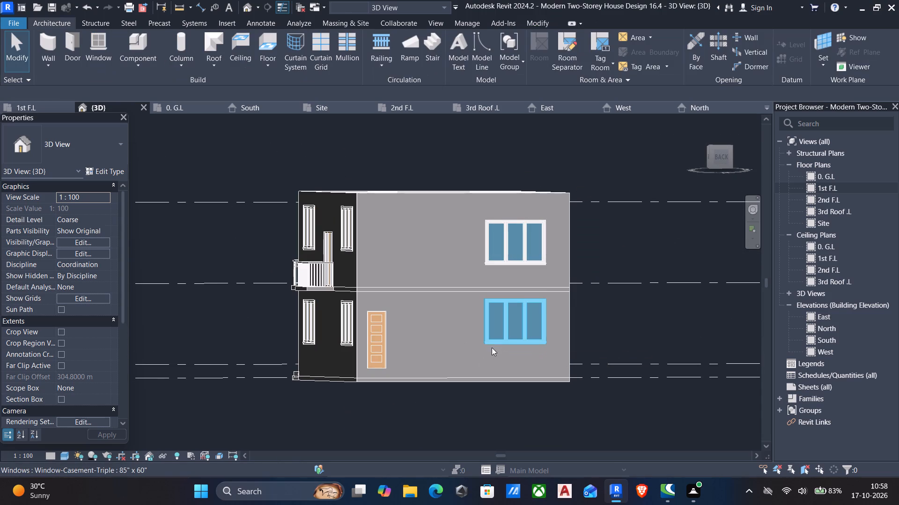
click(487, 353)
click(495, 346)
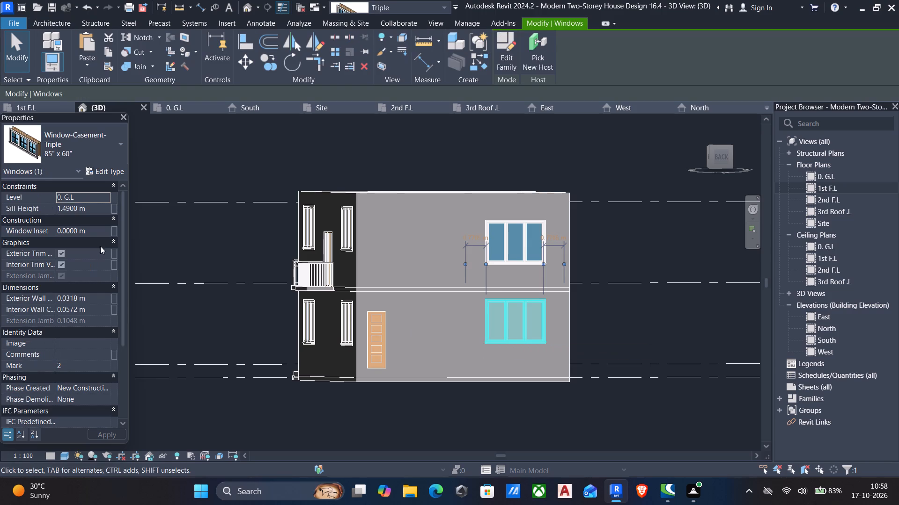
click(99, 209)
key(0)
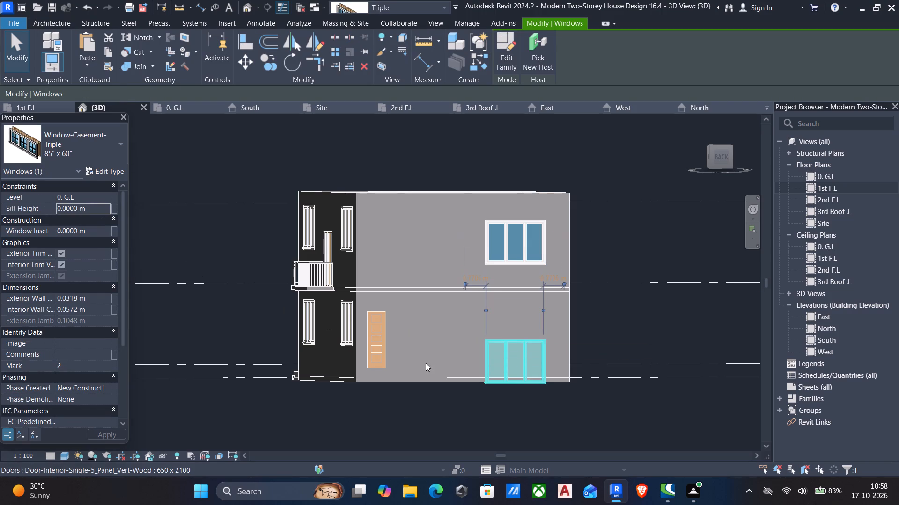
click(106, 195)
click(88, 220)
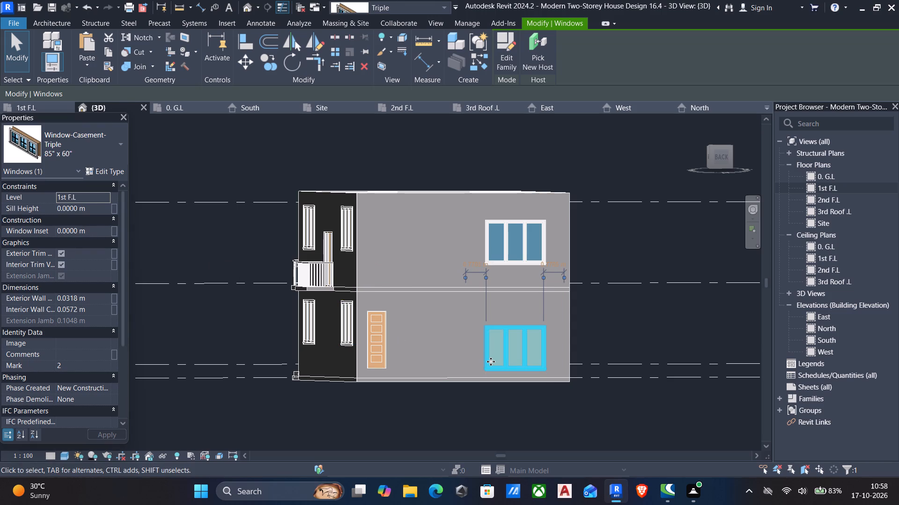
Set the four lower-storey triple casement windows on the rear, east and west facades to level 1st F.L with sill height 0.
text(sa)
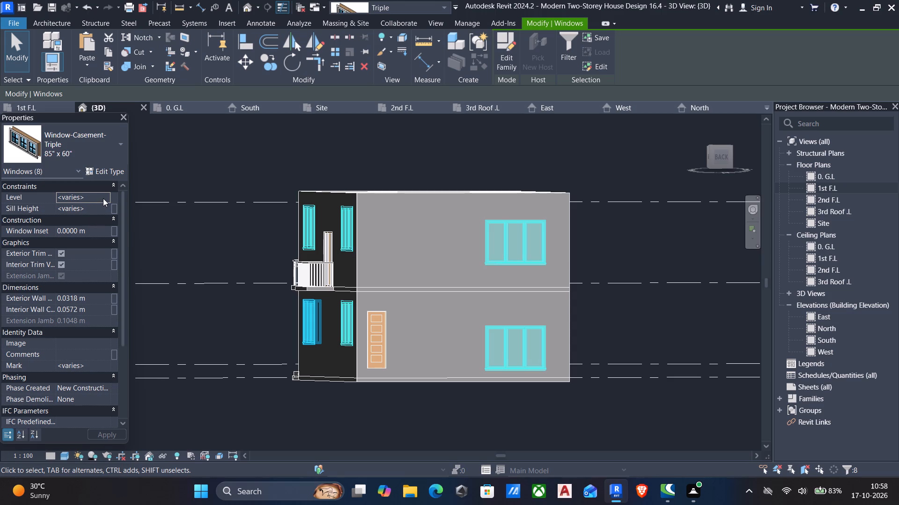
key(grave)
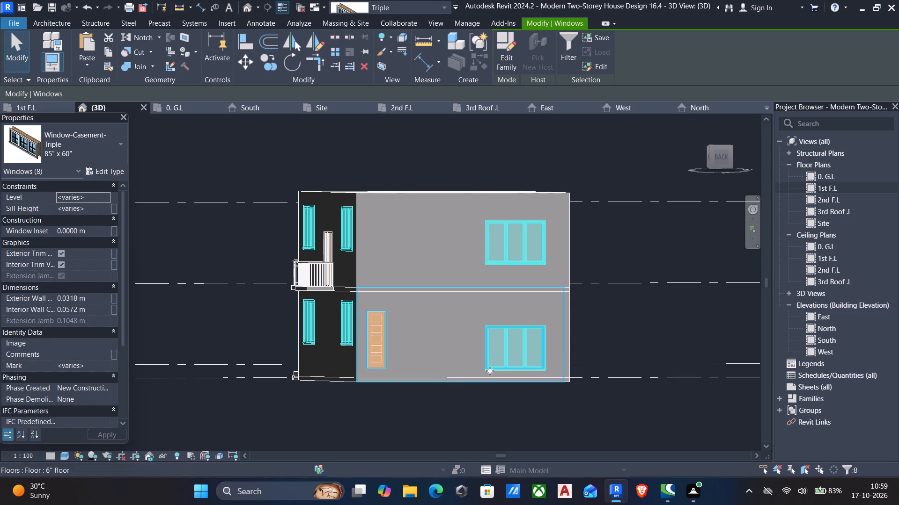
click(503, 356)
shift+middle_drag(425, 430, 456, 430)
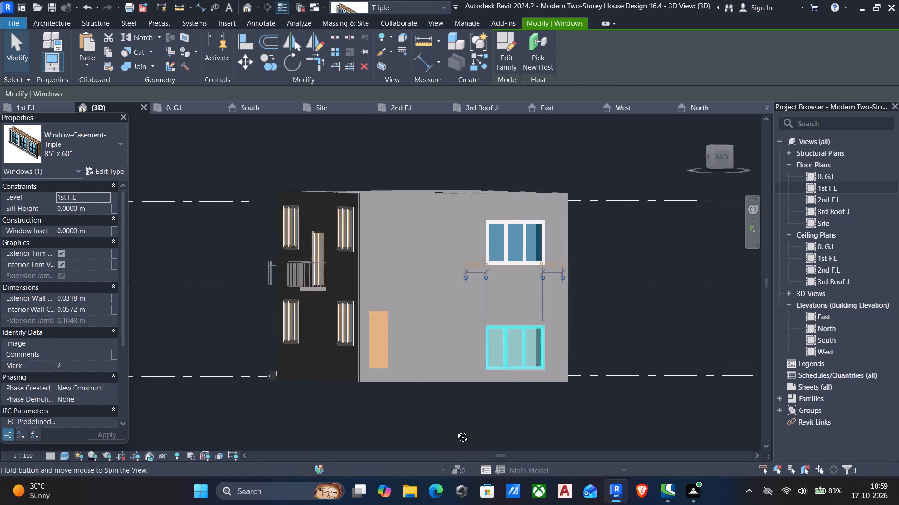
shift+middle_drag(456, 430, 517, 448)
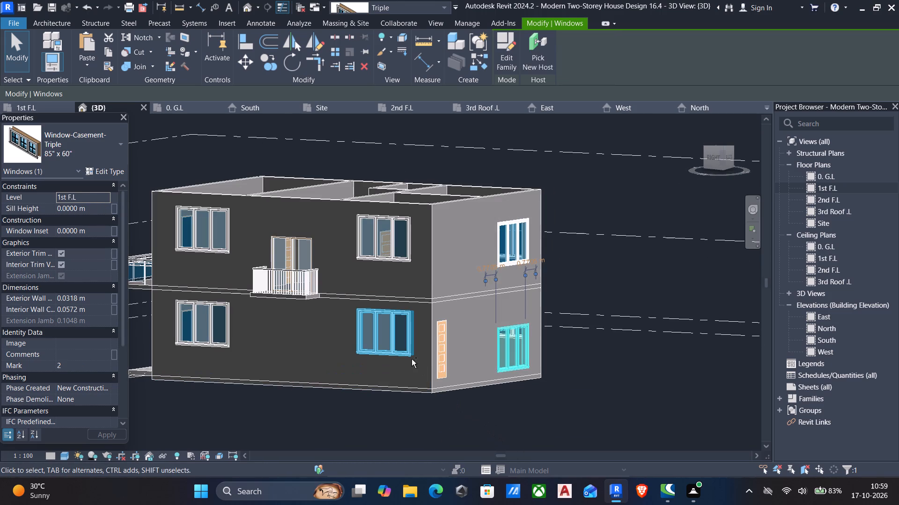
ctrl+click(388, 344)
ctrl+click(175, 332)
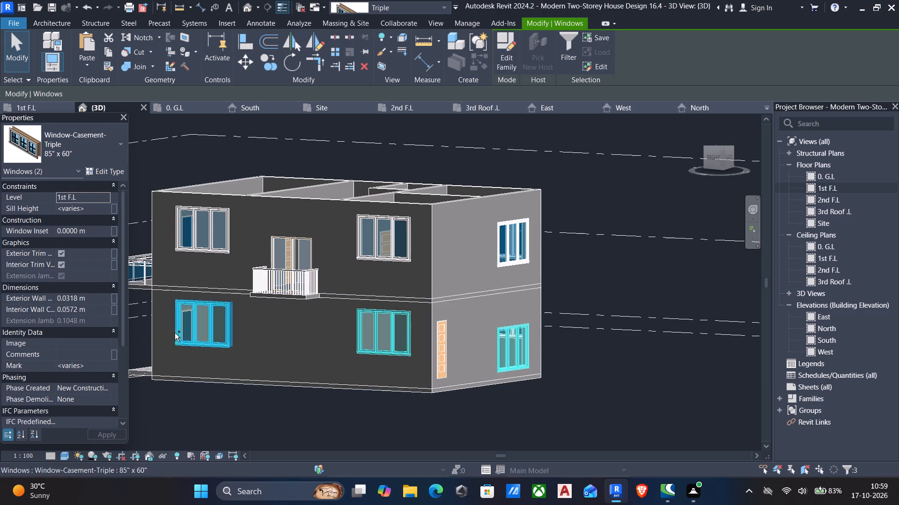
scroll(518, 442, down, 7)
shift+middle_drag(673, 457, 508, 434)
scroll(504, 415, down, 5)
shift+middle_drag(581, 383, 580, 389)
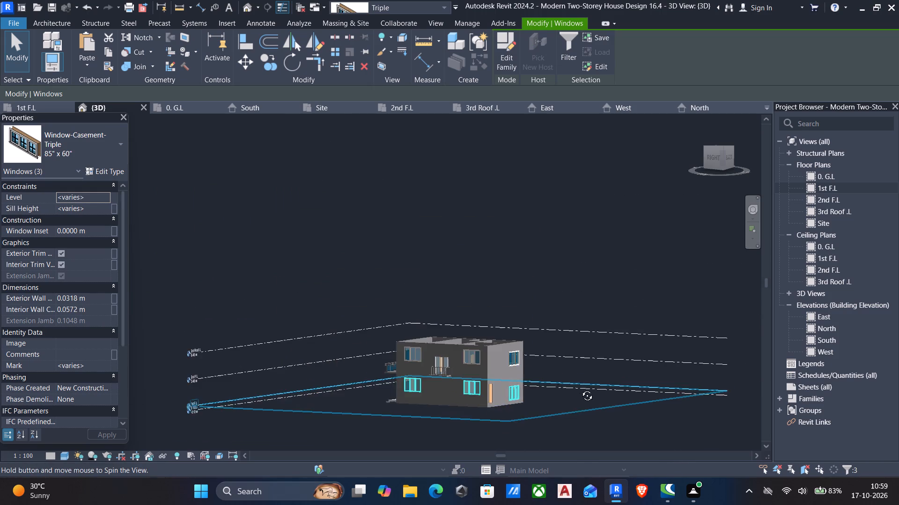
shift+middle_drag(580, 389, 368, 409)
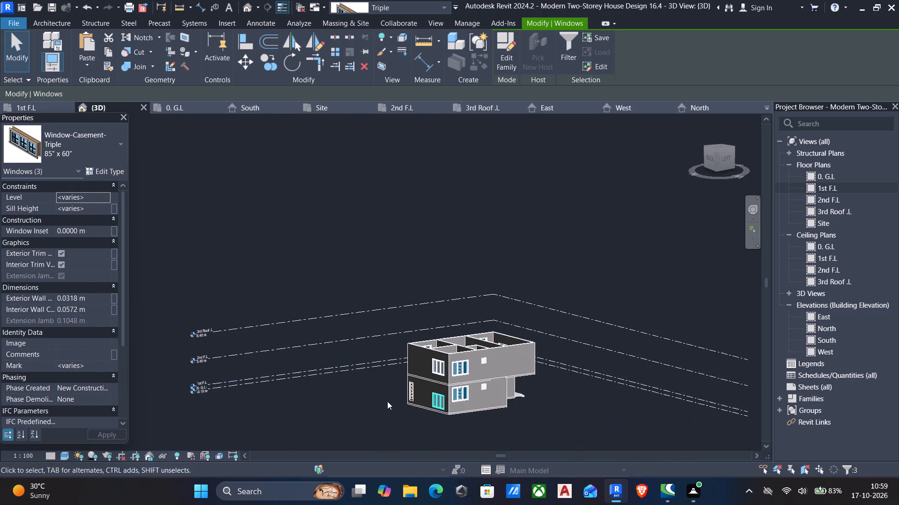
ctrl+click(458, 394)
scroll(580, 394, down, 5)
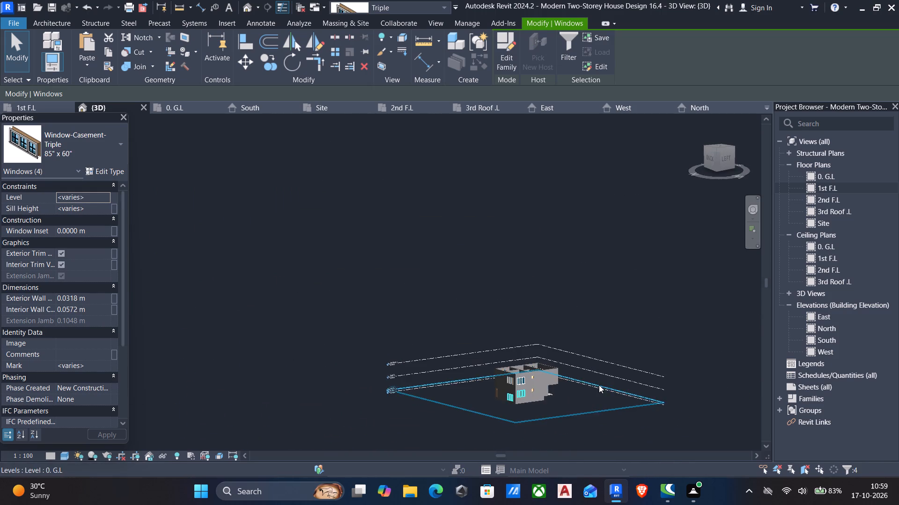
shift+middle_drag(602, 388, 392, 384)
scroll(548, 403, up, 4)
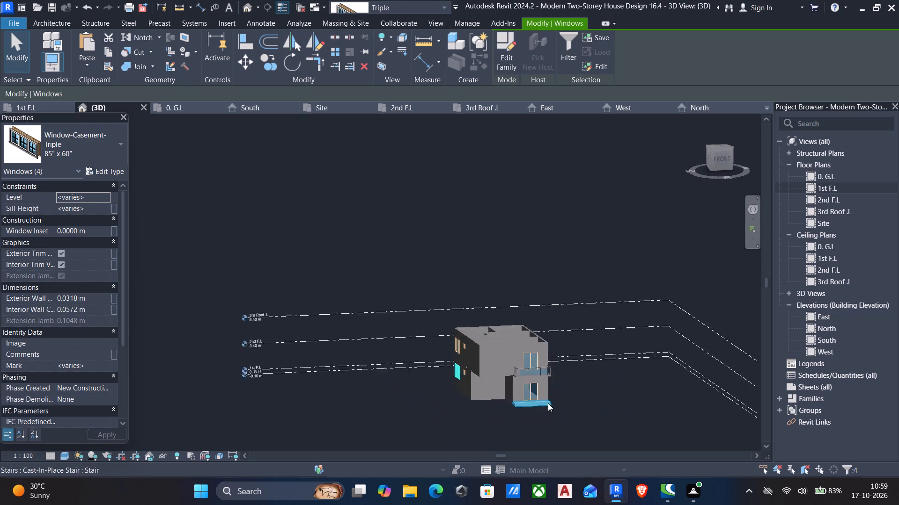
scroll(548, 403, up, 2)
scroll(548, 403, down, 1)
scroll(548, 403, up, 5)
scroll(507, 381, down, 6)
shift+middle_drag(455, 383, 505, 390)
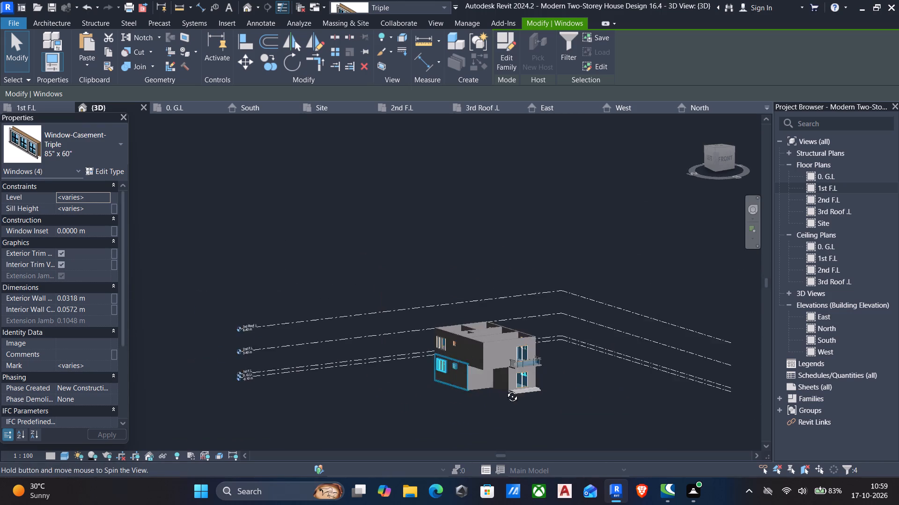
shift+middle_drag(505, 390, 716, 418)
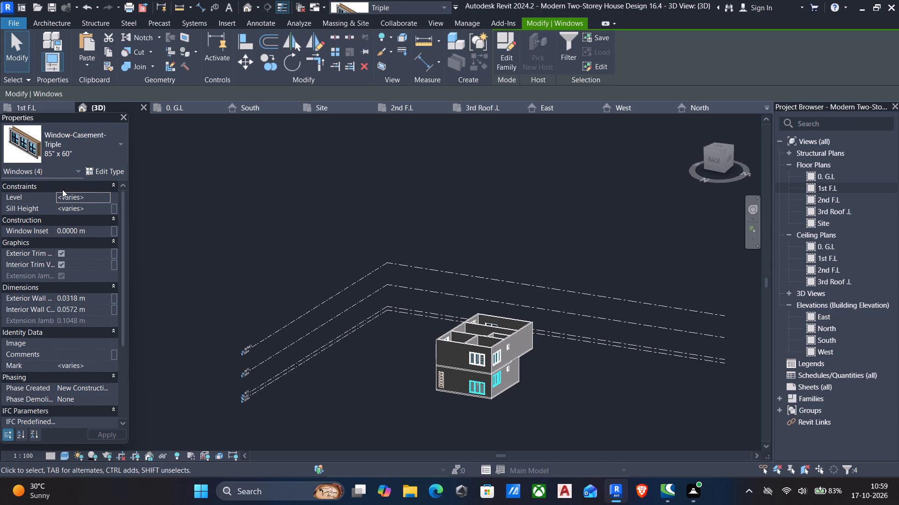
click(103, 197)
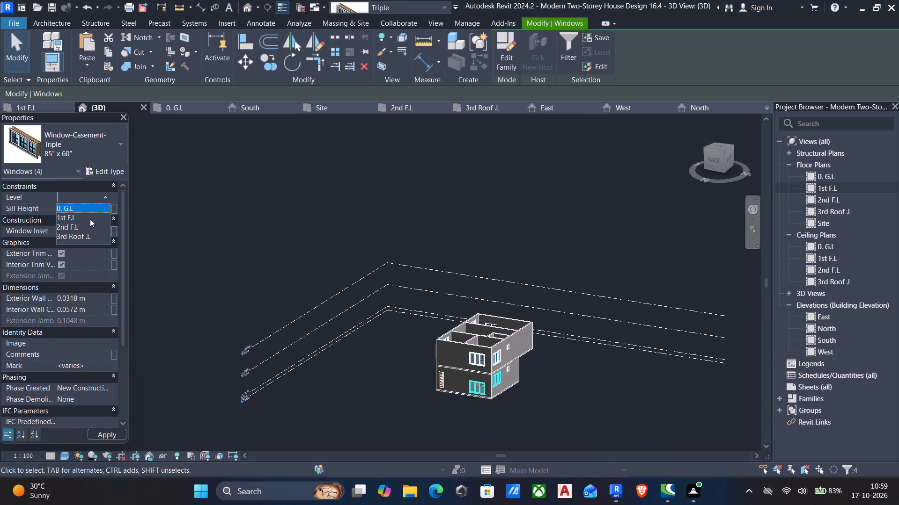
click(90, 219)
click(100, 209)
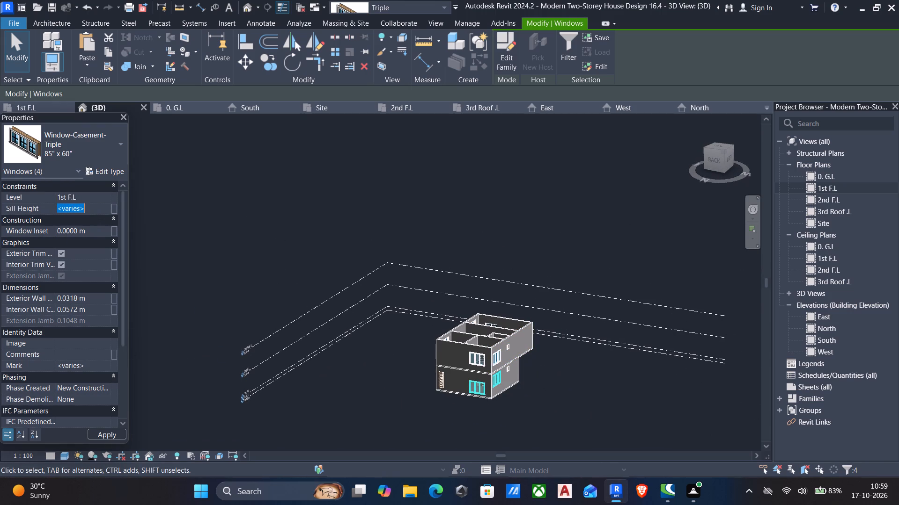
key(0)
key(Return)
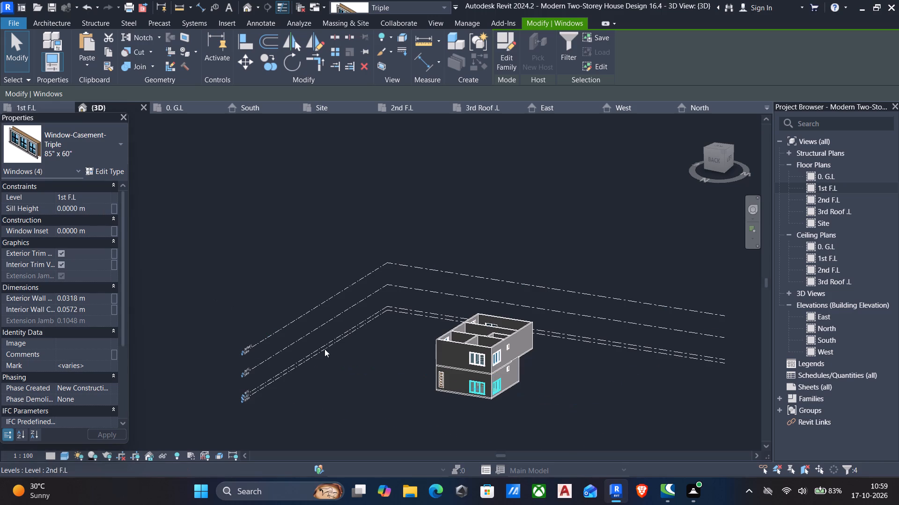
scroll(484, 414, up, 10)
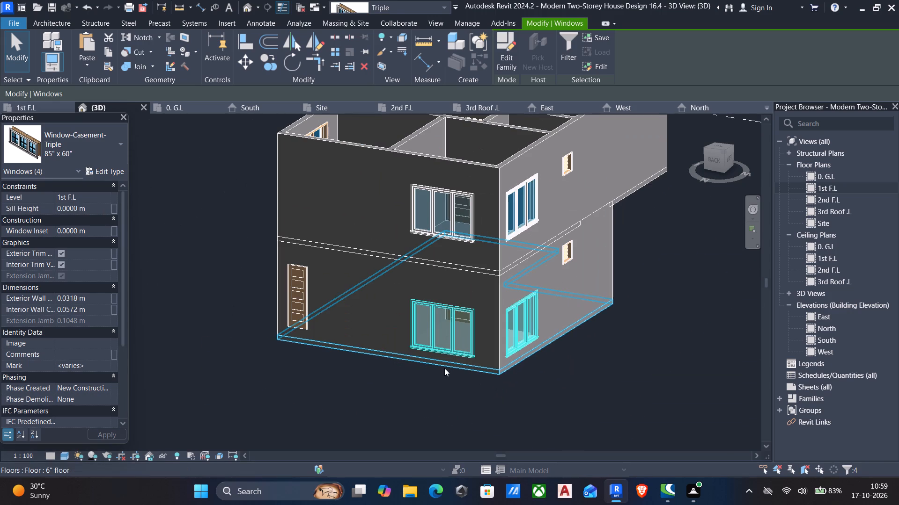
key(Escape)
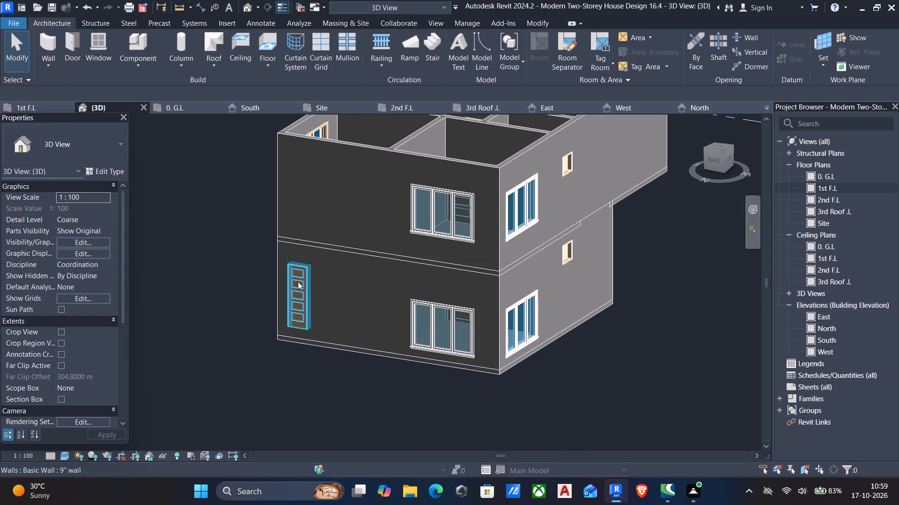
In a straight rear view, measure the height of the lower-storey door from its base to its head.
click(298, 281)
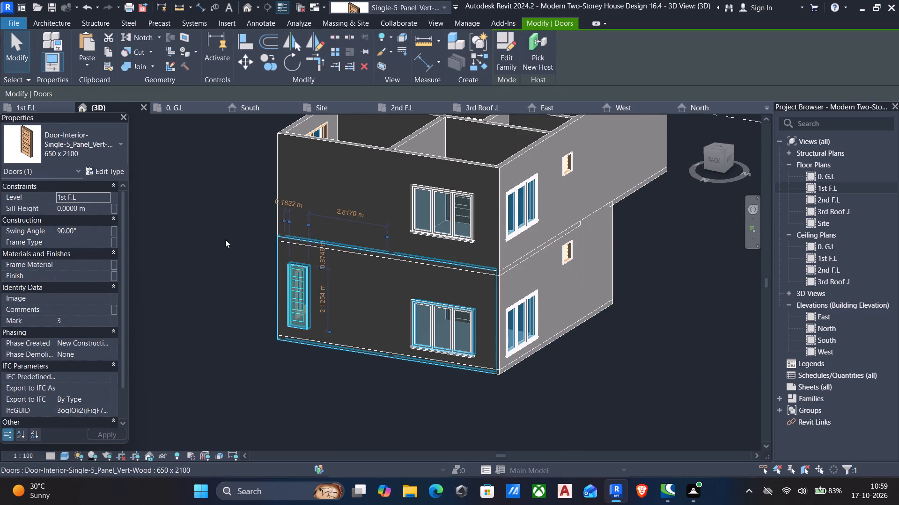
click(708, 161)
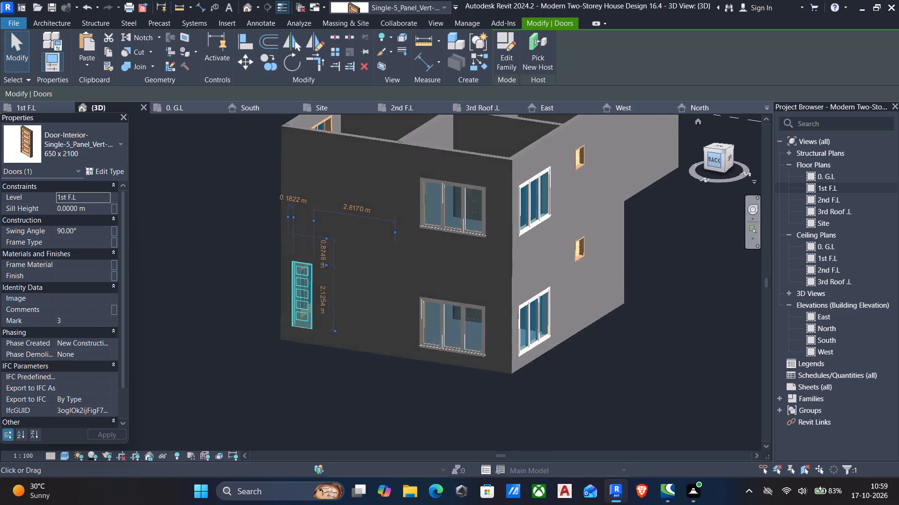
scroll(539, 220, down, 5)
text(dd)
scroll(415, 325, up, 5)
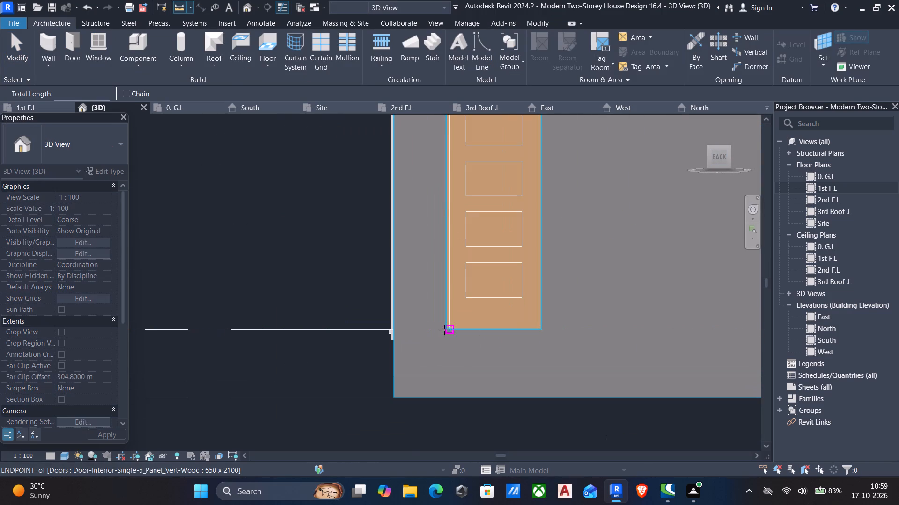
drag(445, 330, 445, 322)
middle_drag(444, 259, 446, 406)
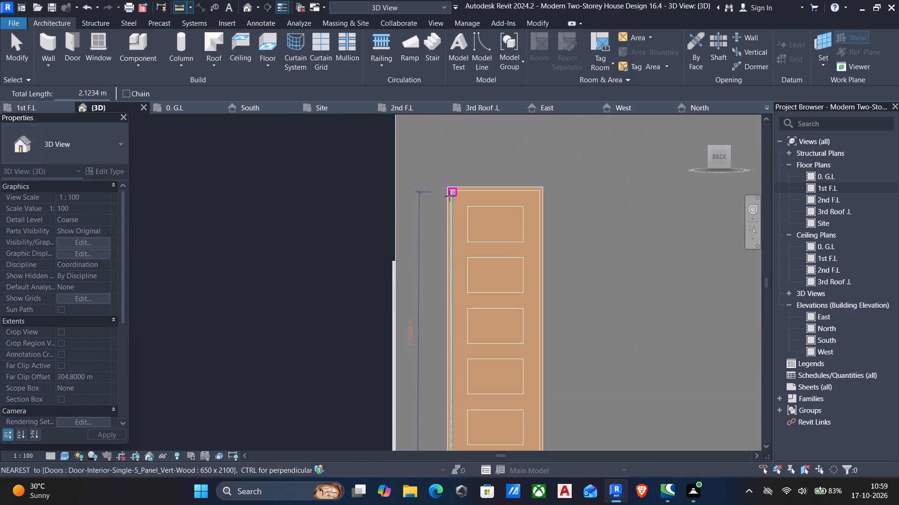
scroll(453, 193, up, 4)
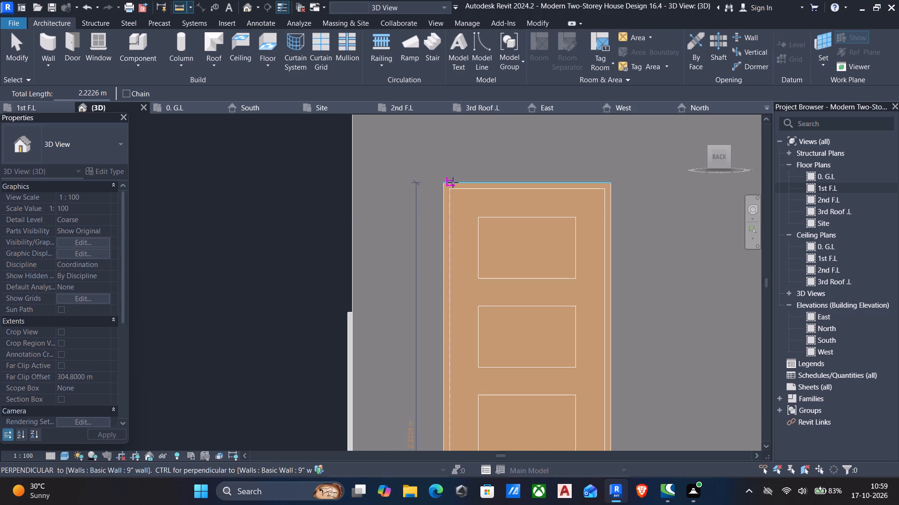
scroll(453, 182, down, 2)
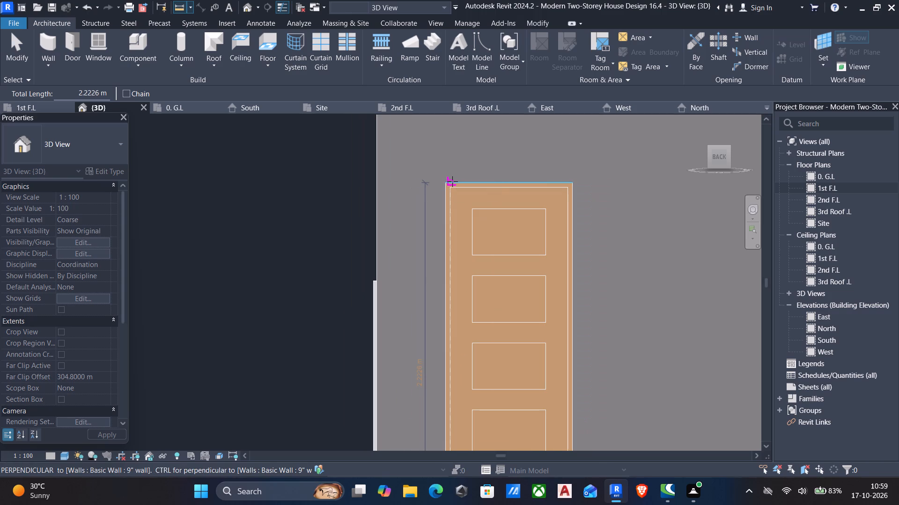
click(452, 182)
key(Escape)
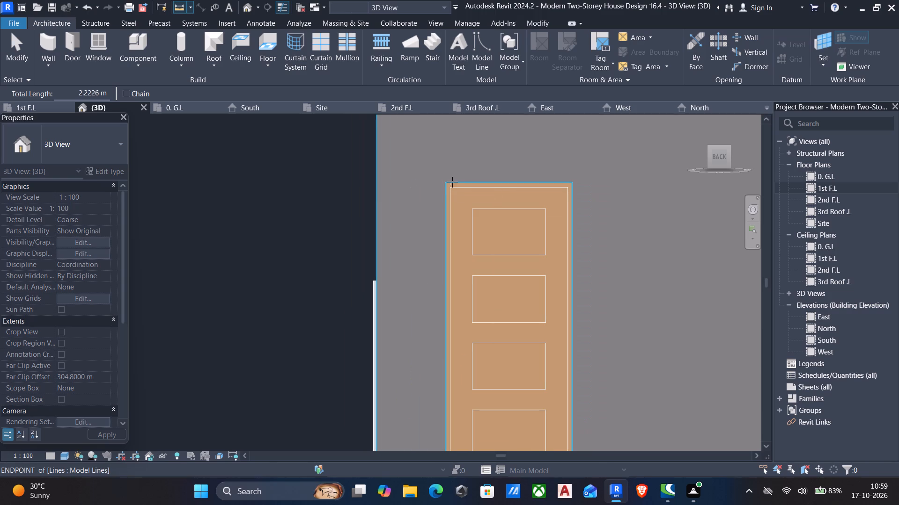
key(Escape)
Set the sill height of the rear wall's lower-storey casement window to 3'.
scroll(458, 202, down, 3)
middle_drag(452, 256, 450, 251)
scroll(449, 249, down, 4)
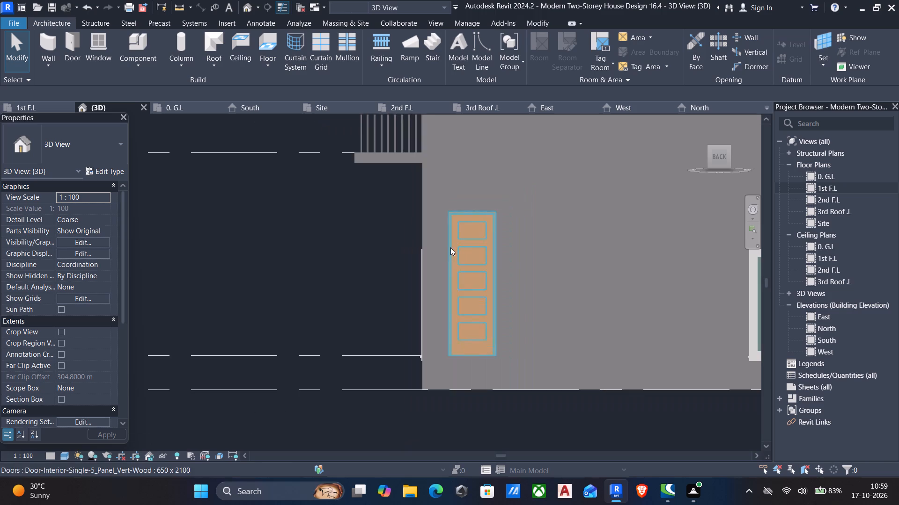
middle_drag(516, 275, 405, 278)
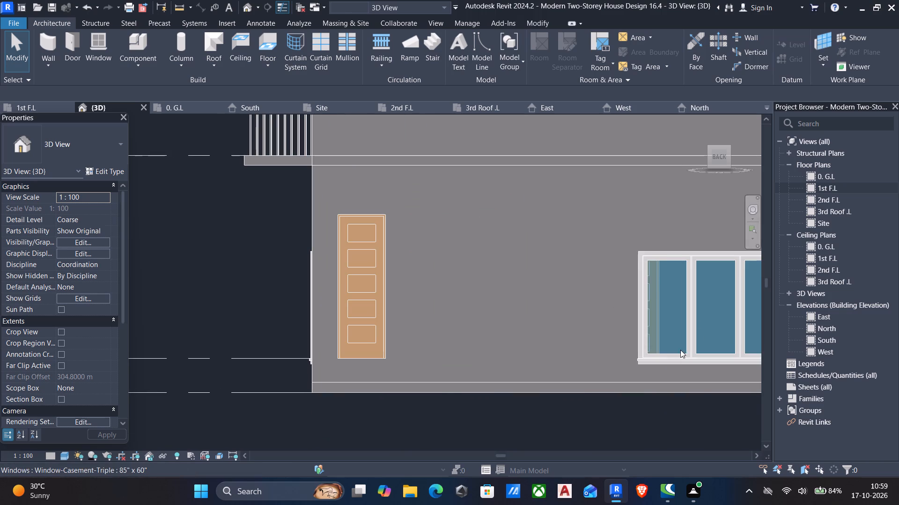
click(677, 356)
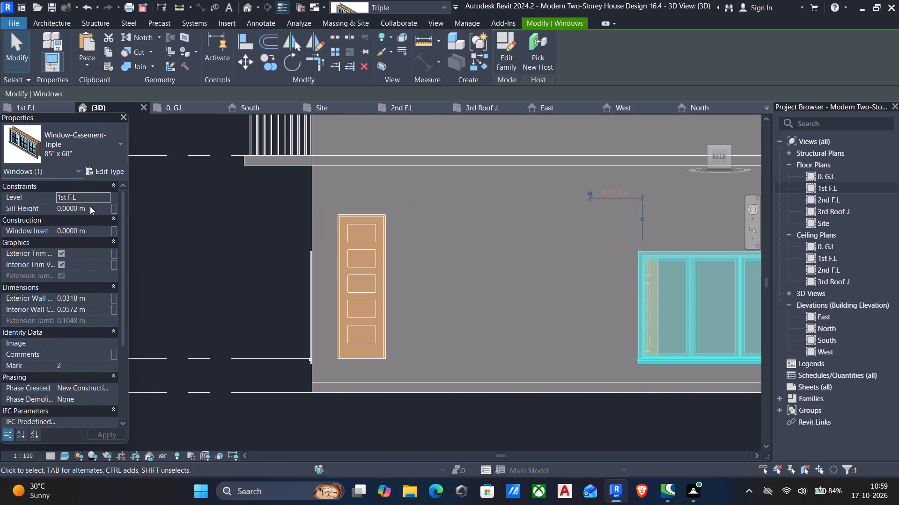
click(98, 207)
text(3')
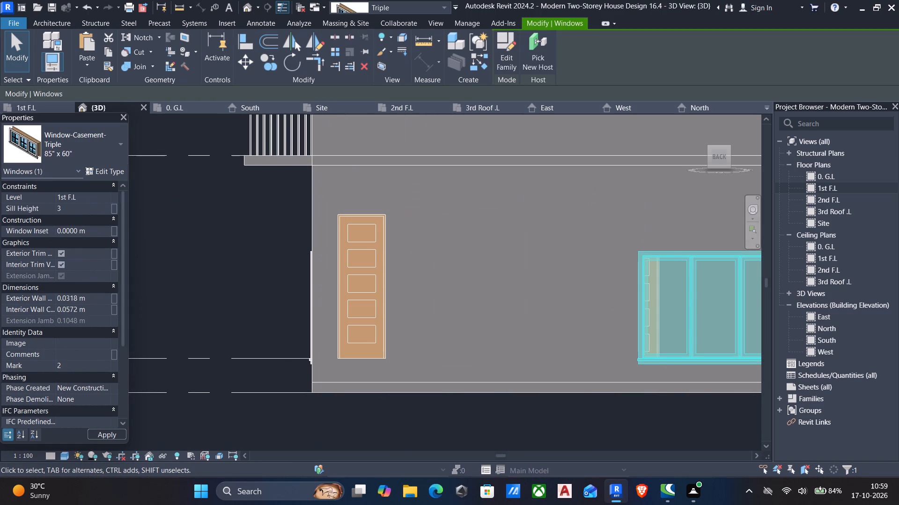
key(Return)
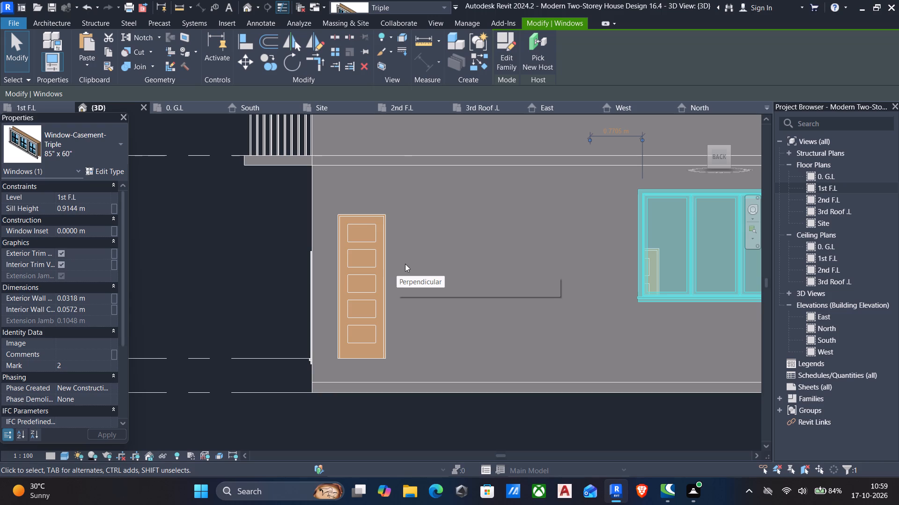
Set the sill height of the rear wall's lower-storey casement window to 2'.
click(99, 207)
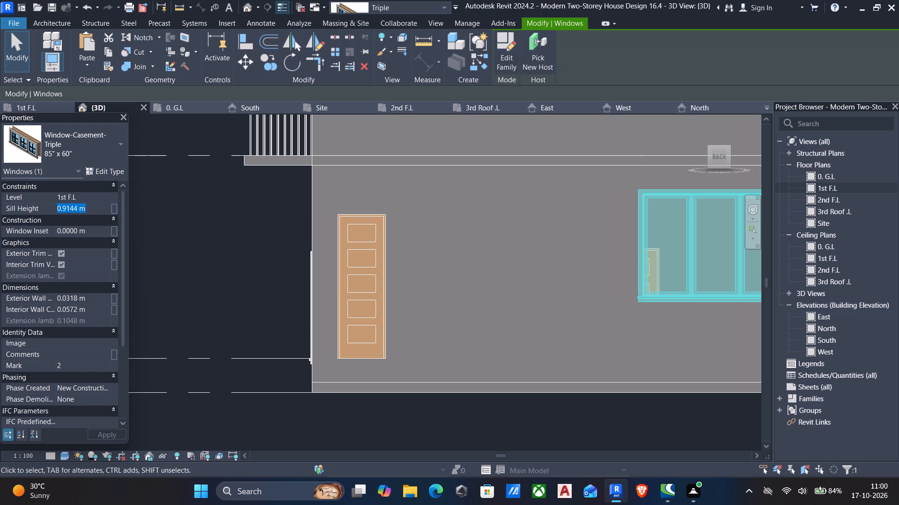
key(2)
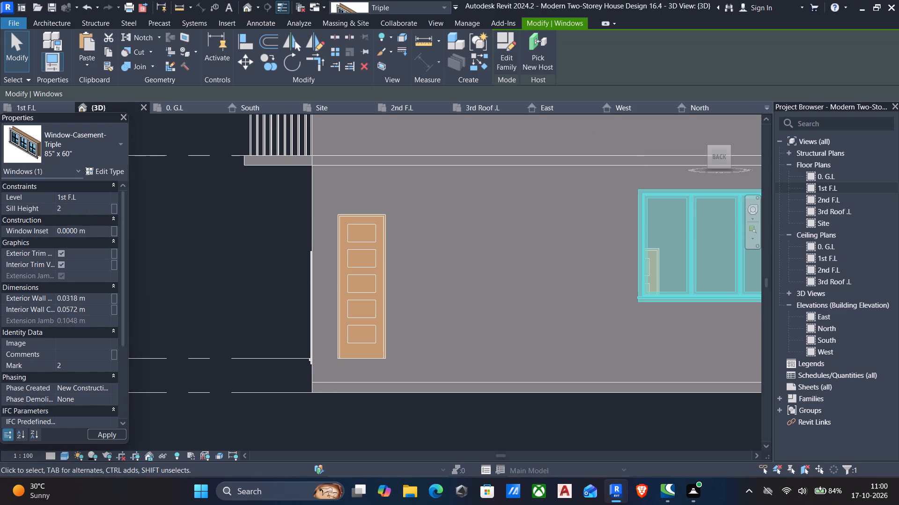
key(apostrophe)
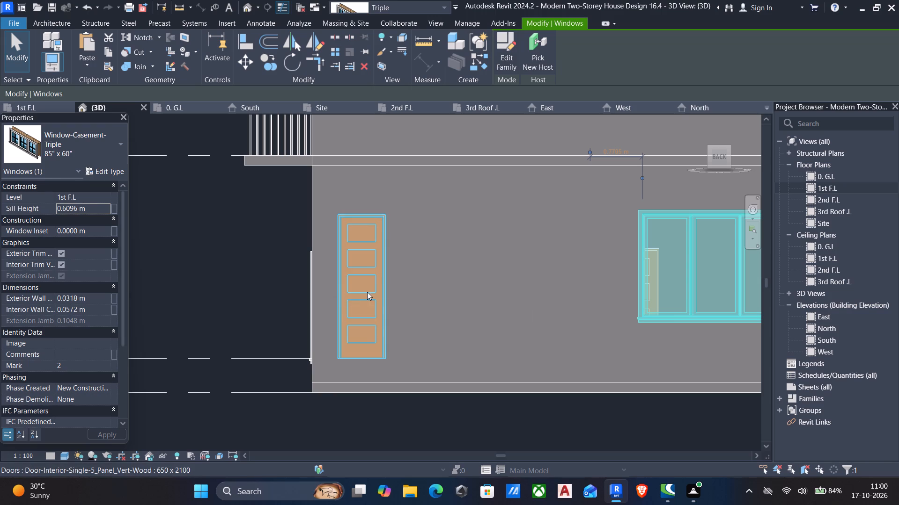
key(Escape)
Set the four upper-storey triple casement windows on the rear, east and west facades to level 2nd F.L with sill height 0.
scroll(463, 264, down, 2)
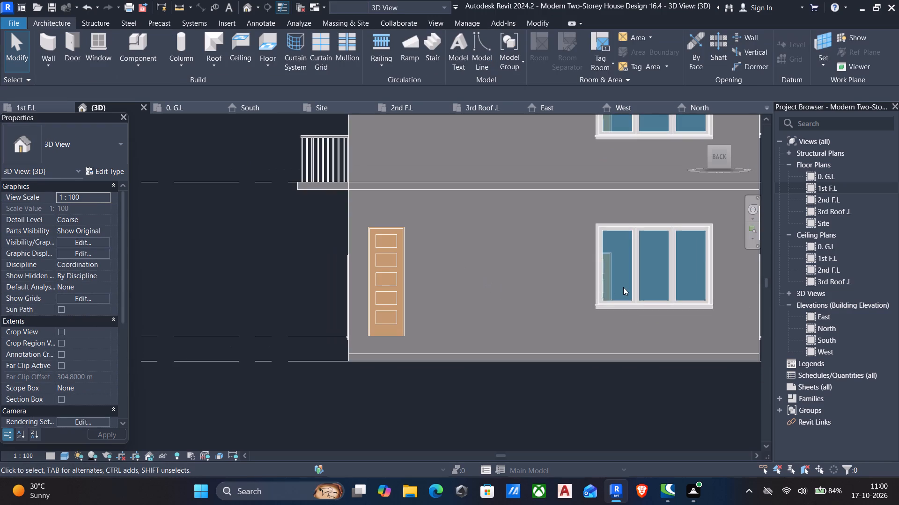
scroll(606, 281, down, 3)
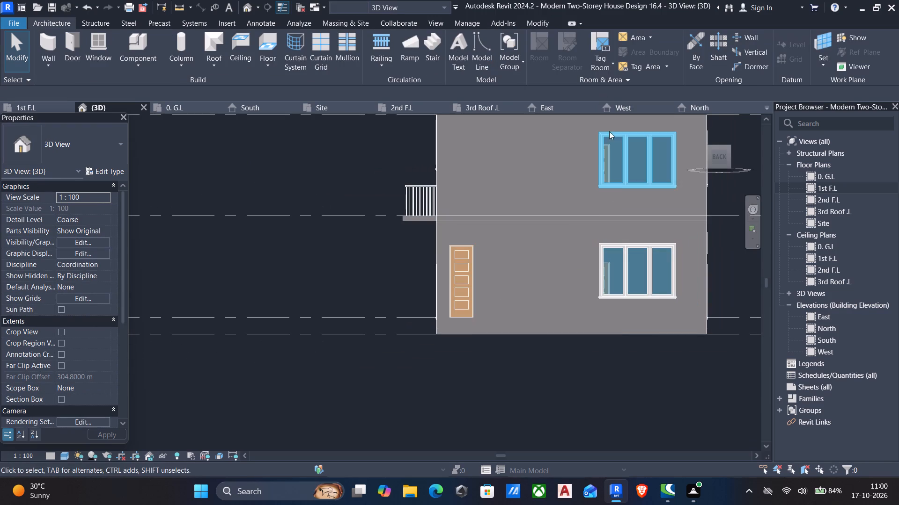
click(653, 180)
scroll(613, 191, down, 6)
shift+middle_drag(562, 232, 704, 254)
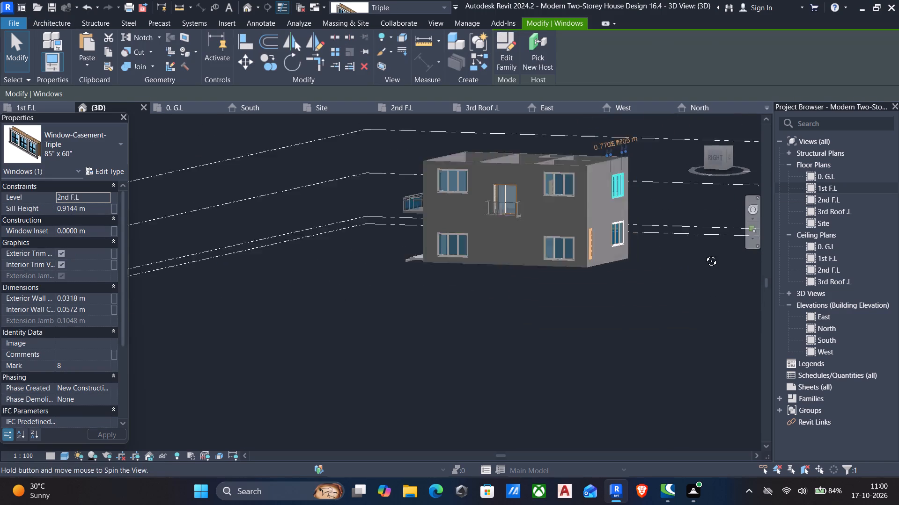
shift+middle_drag(704, 254, 722, 255)
ctrl+click(591, 193)
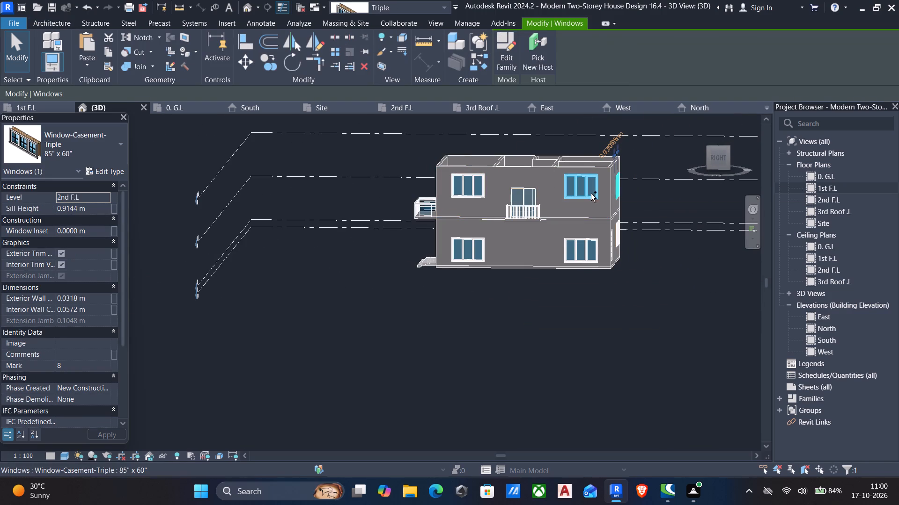
ctrl+click(459, 181)
middle_drag(470, 199, 478, 202)
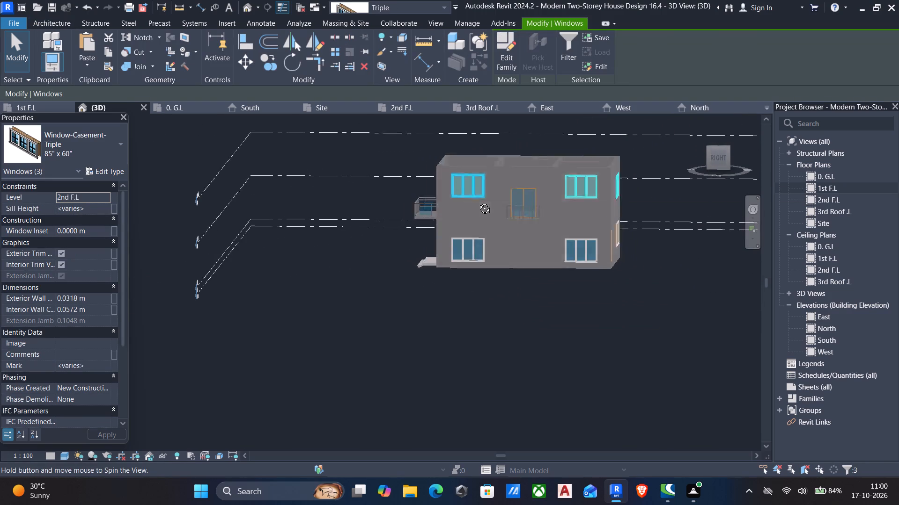
middle_drag(478, 202, 822, 207)
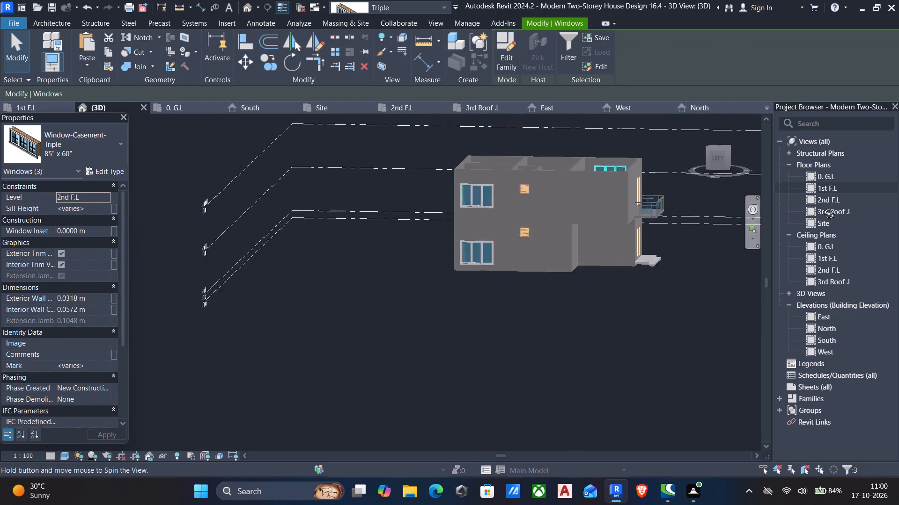
middle_drag(822, 207, 824, 207)
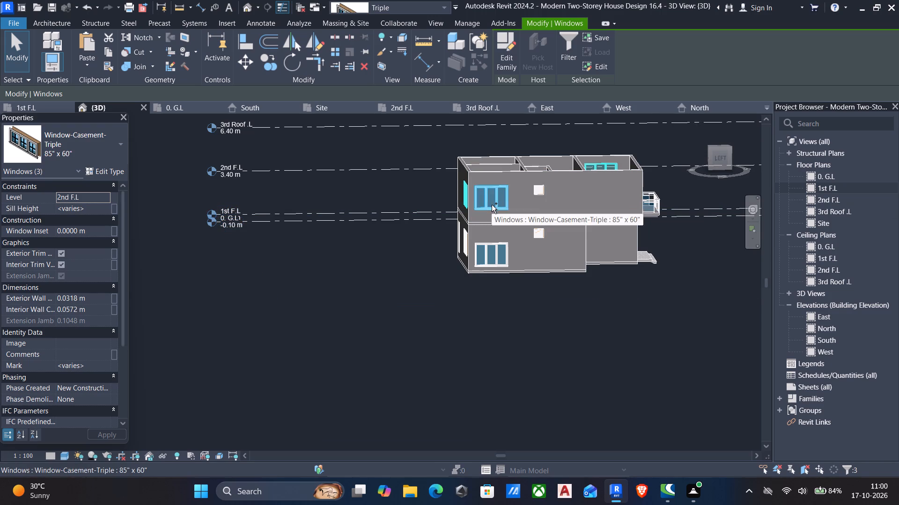
ctrl+click(492, 205)
click(106, 195)
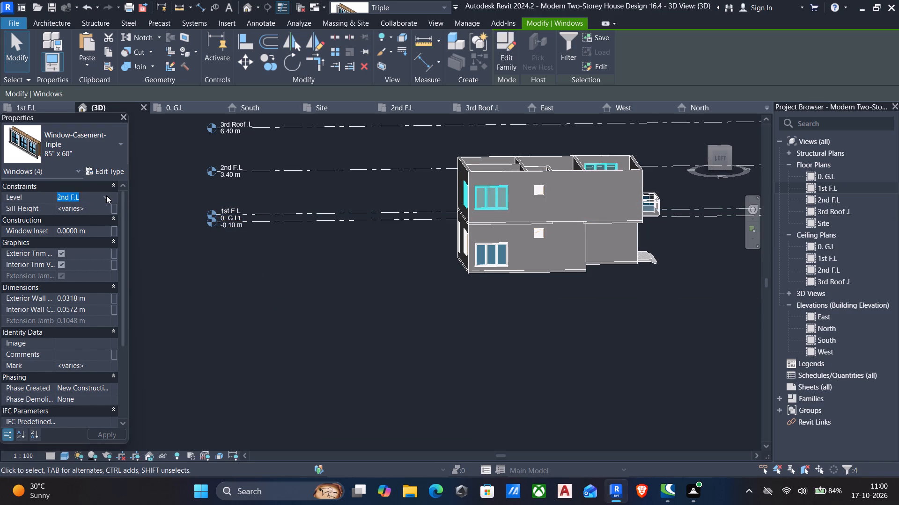
click(88, 224)
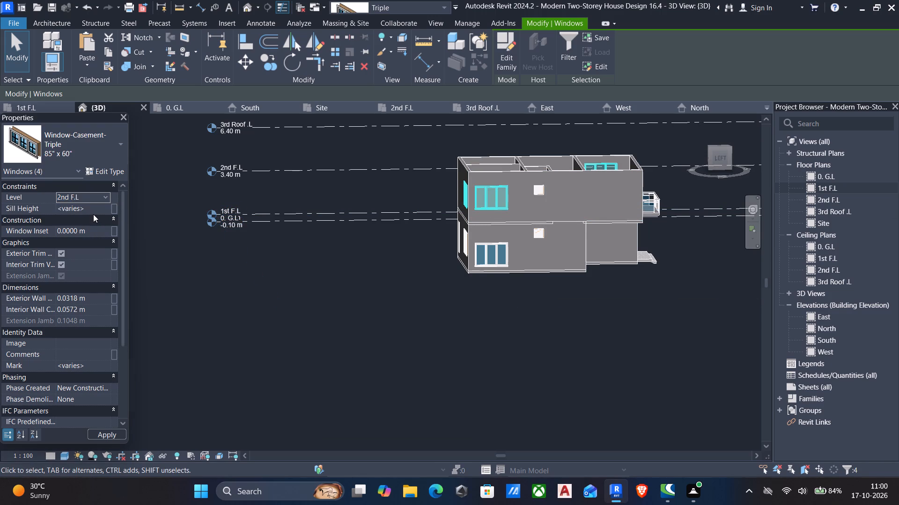
click(97, 211)
key(0)
key(Return)
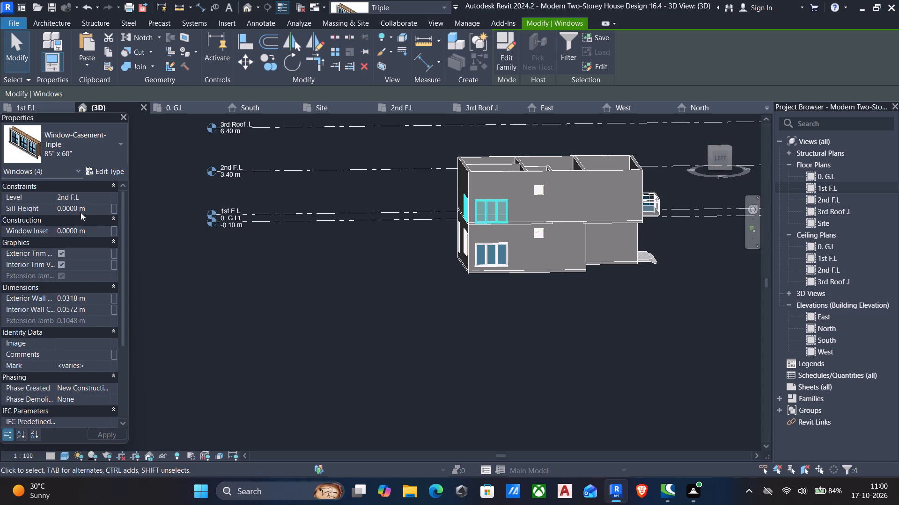
Set the sill height of the four selected upper-storey casement windows to 2'.
click(99, 208)
text(2')
key(Return)
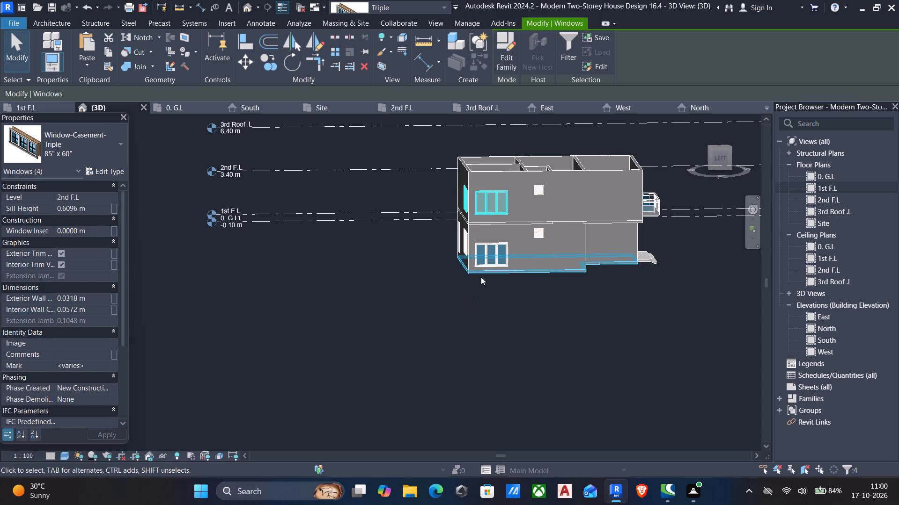
Check the level and sill height of the rear wall's lower-storey and upper-storey casement windows.
scroll(543, 241, up, 4)
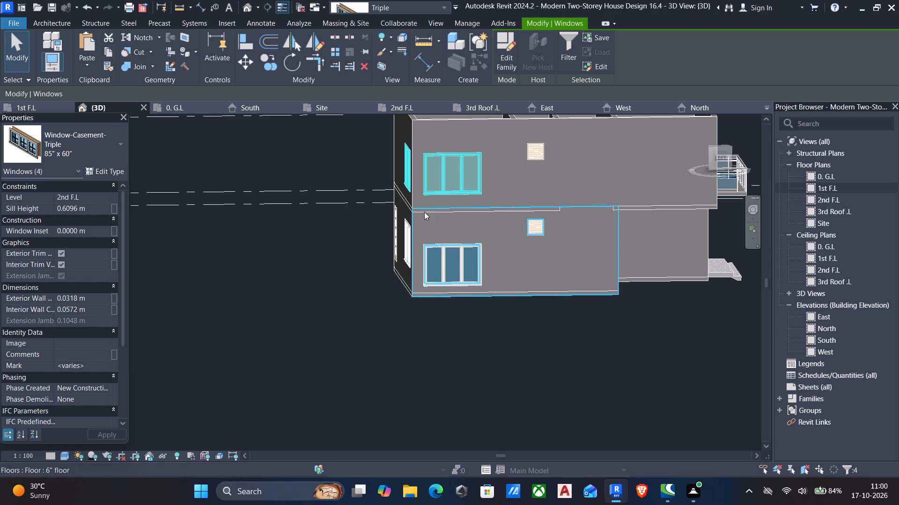
scroll(435, 233, down, 1)
shift+middle_drag(436, 245, 547, 232)
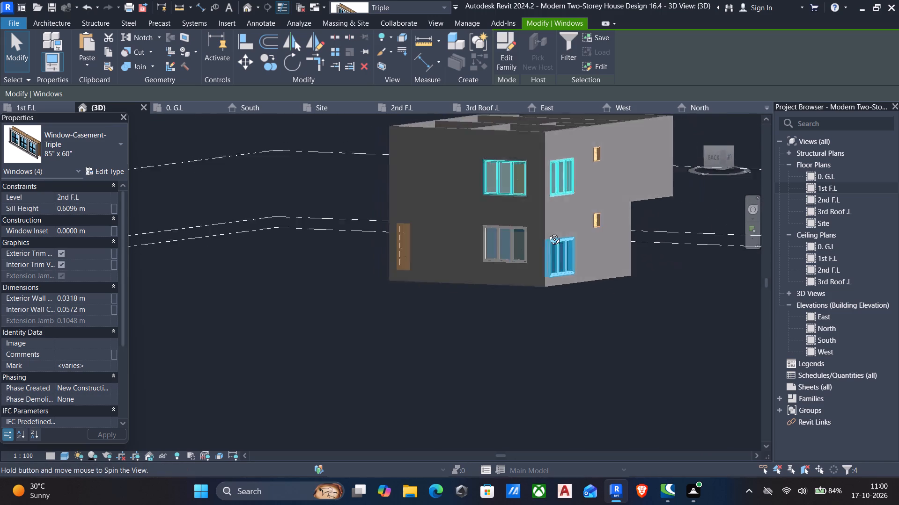
shift+middle_drag(547, 232, 591, 238)
click(571, 265)
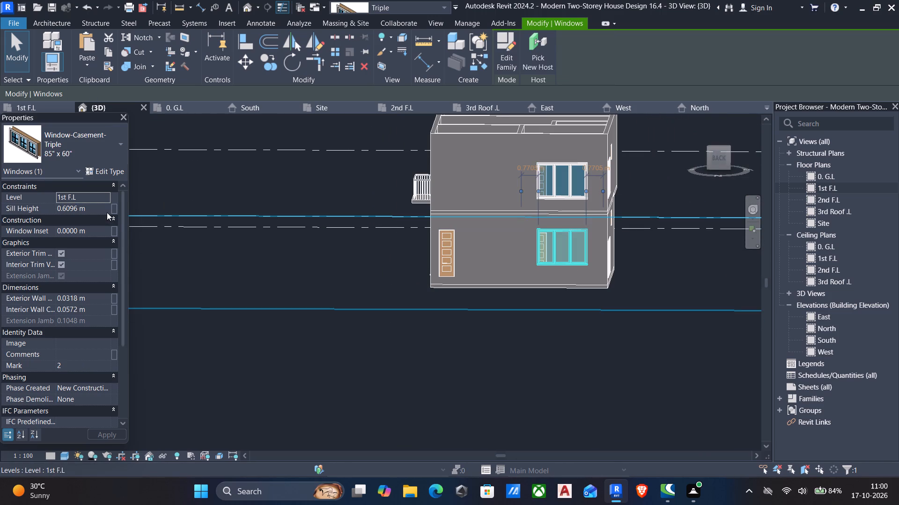
click(554, 164)
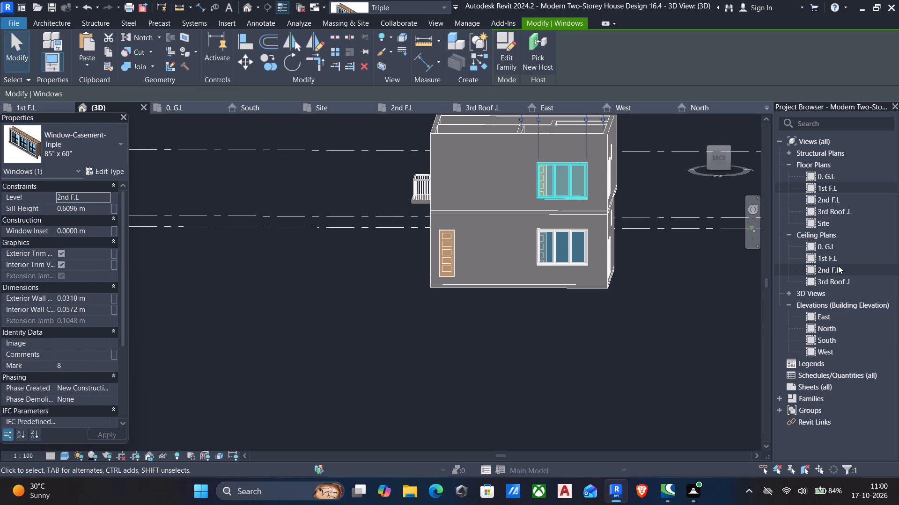
In the South elevation, place an aligned dimension between levels 2nd F.L and 1st F.L beside the house.
double_click(841, 337)
middle_drag(412, 303, 531, 254)
scroll(531, 252, down, 3)
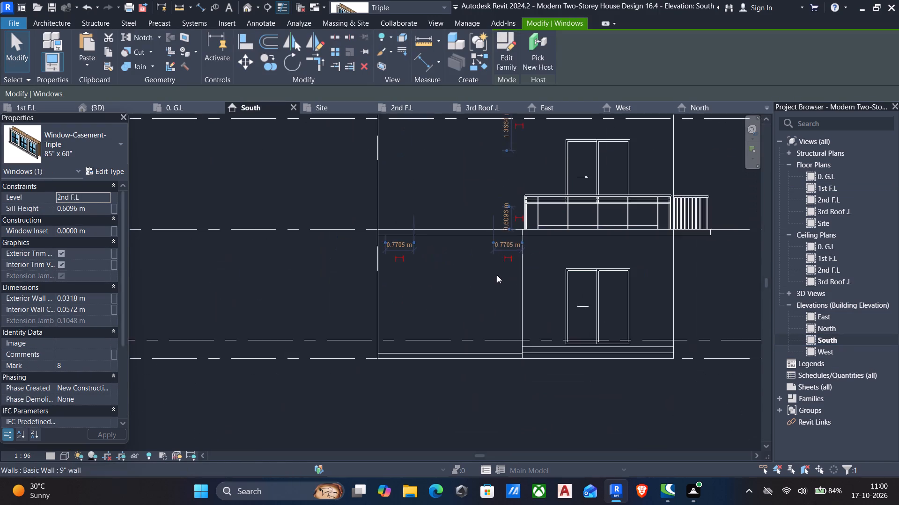
key(Escape)
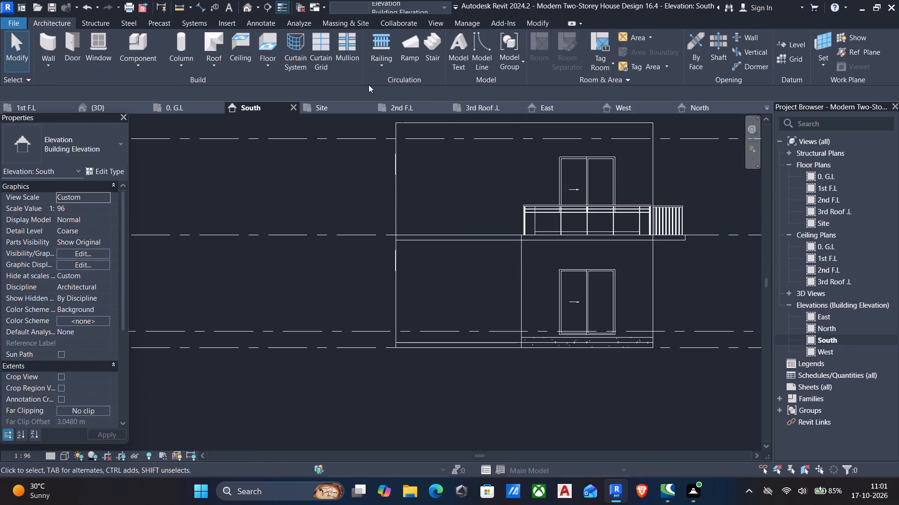
key(i)
key(d)
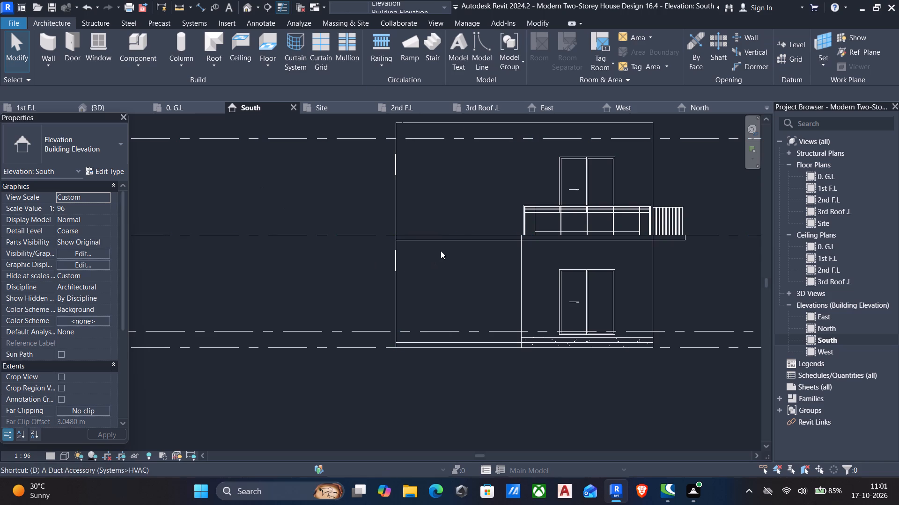
key(i)
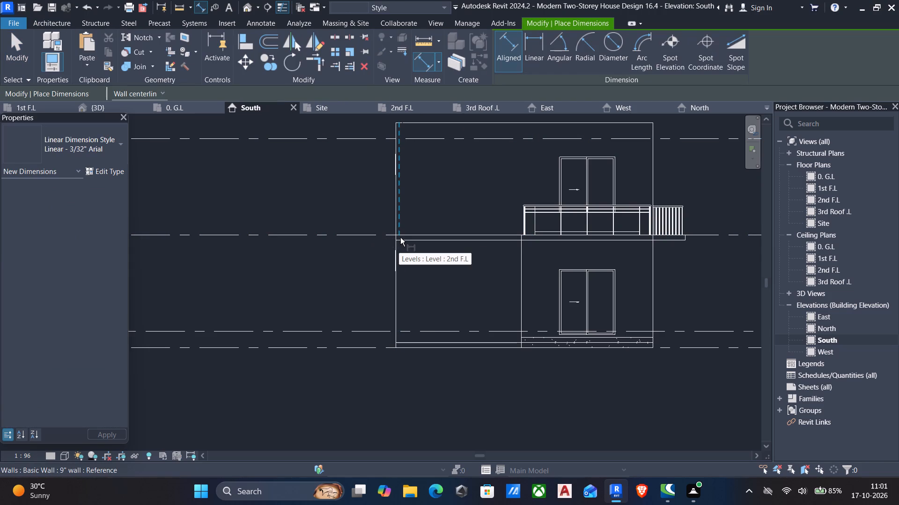
click(375, 234)
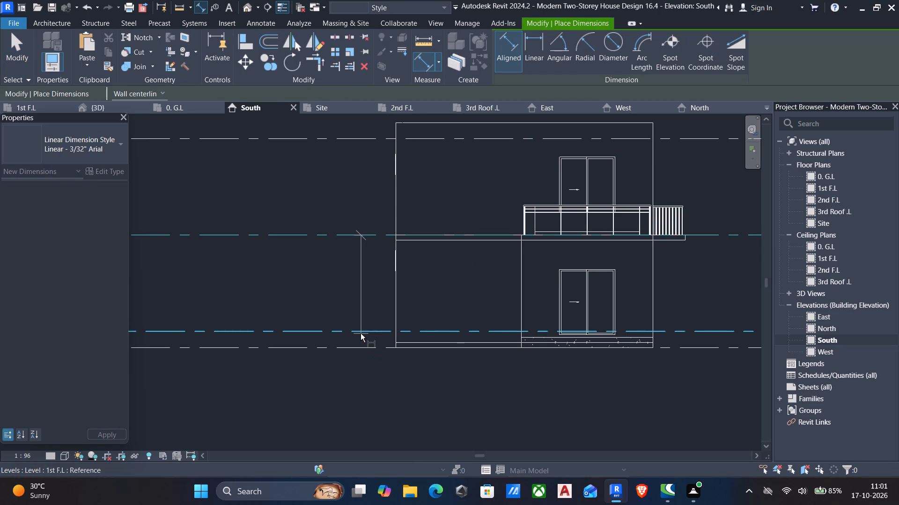
click(360, 331)
click(324, 319)
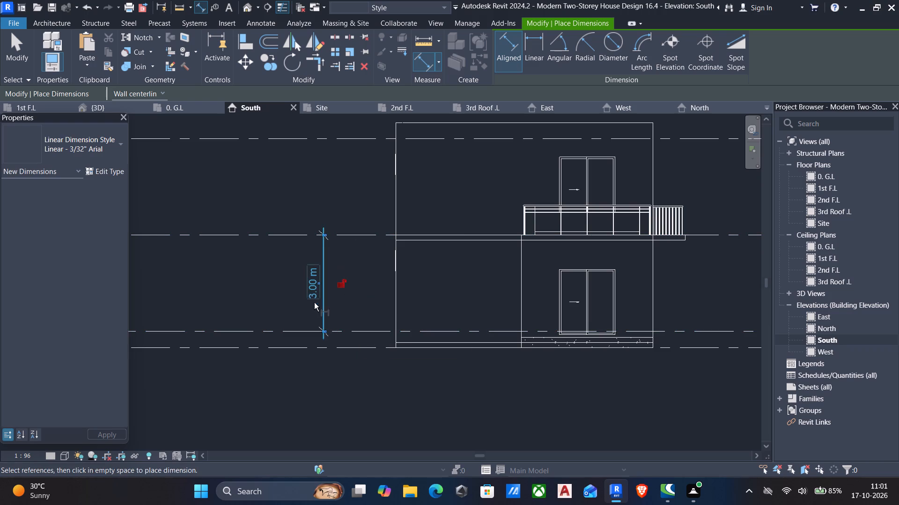
key(Escape)
middle_drag(458, 272, 480, 249)
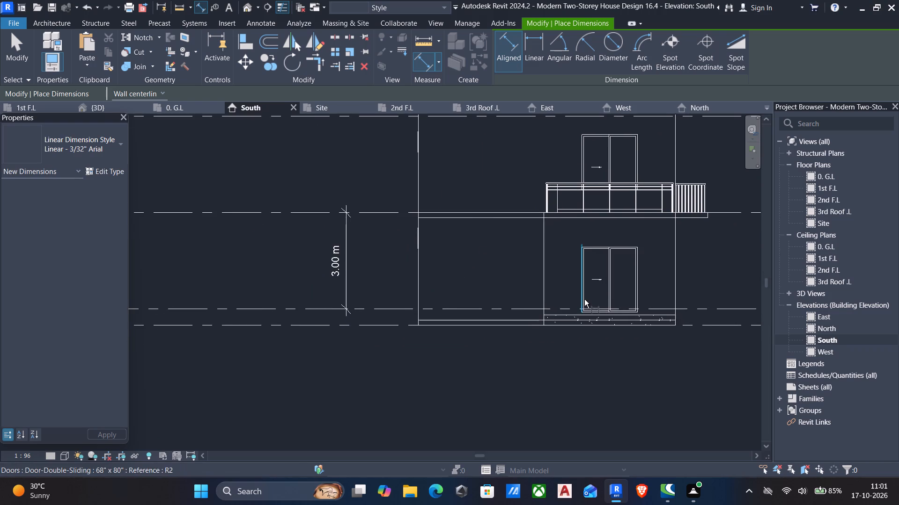
scroll(584, 300, up, 3)
key(Escape)
Set the south facade's lower-storey double sliding door to level 1st F.L with sill height 0.
click(608, 223)
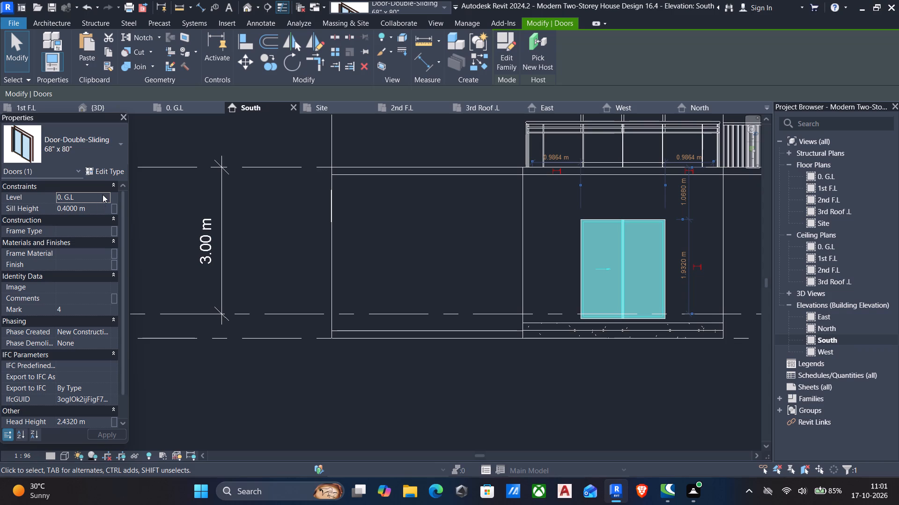
click(103, 195)
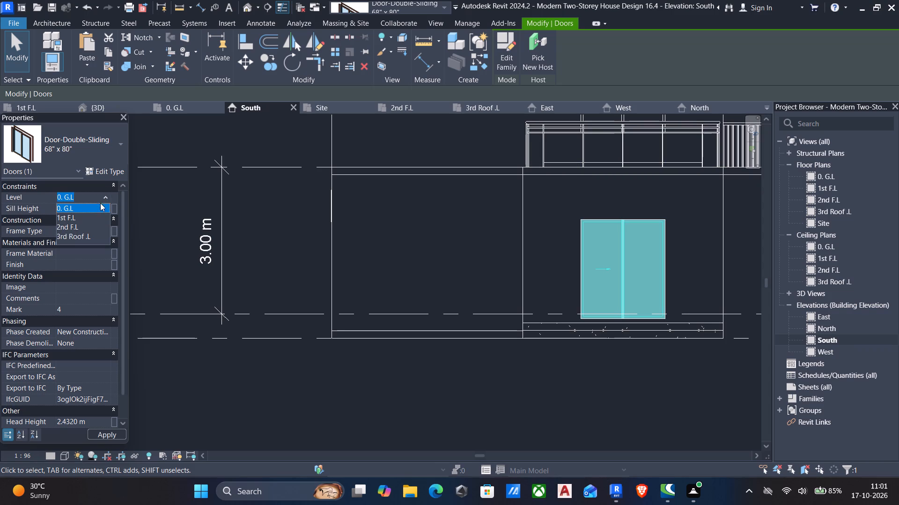
click(86, 219)
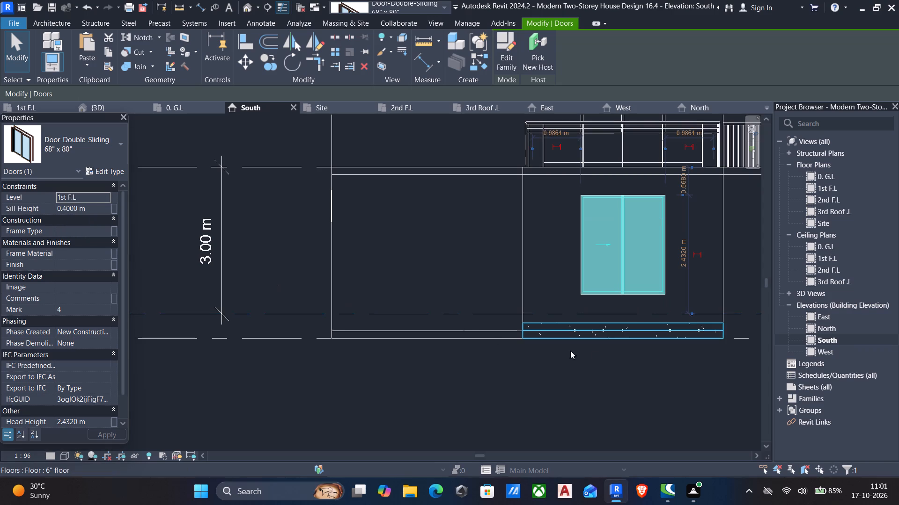
click(94, 209)
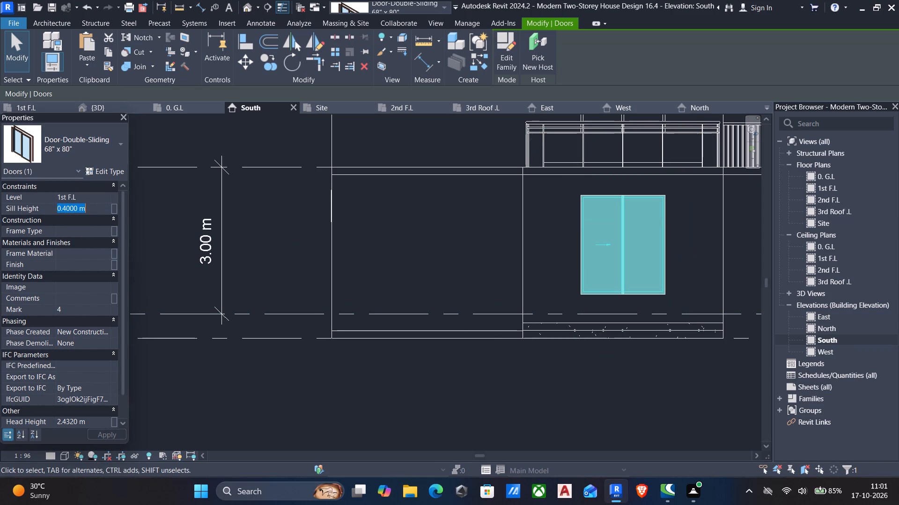
key(0)
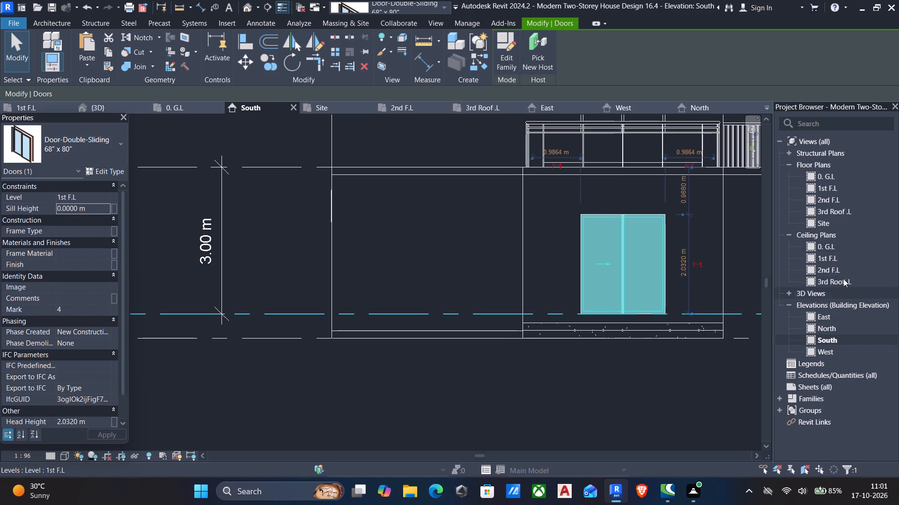
In the 3D view, align the head of the rear wall's lower-storey casement window to the top of the adjacent door.
click(243, 5)
scroll(494, 264, down, 2)
middle_drag(517, 281, 520, 281)
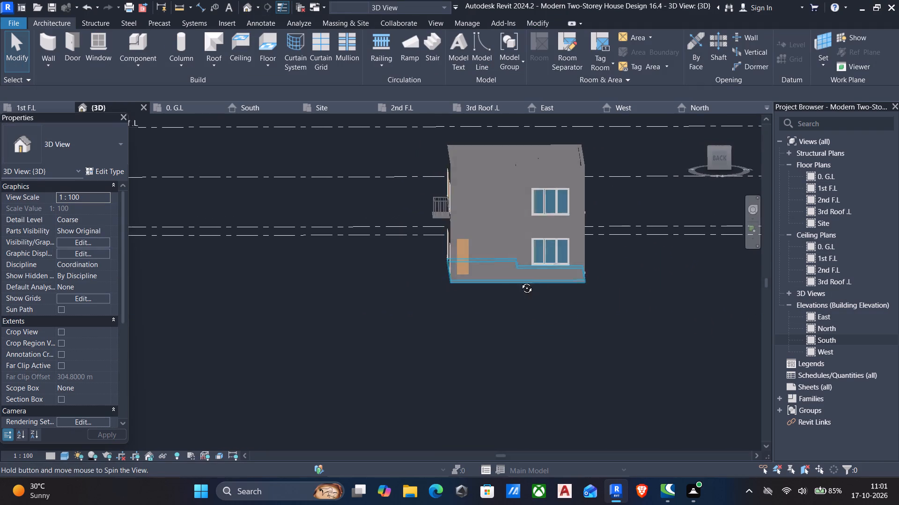
middle_drag(520, 281, 528, 249)
key(Escape)
scroll(554, 242, up, 3)
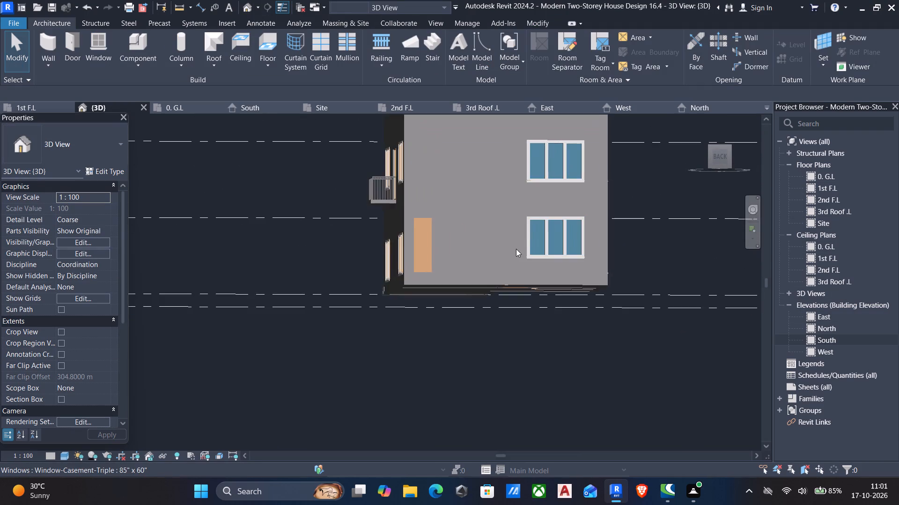
scroll(514, 244, up, 4)
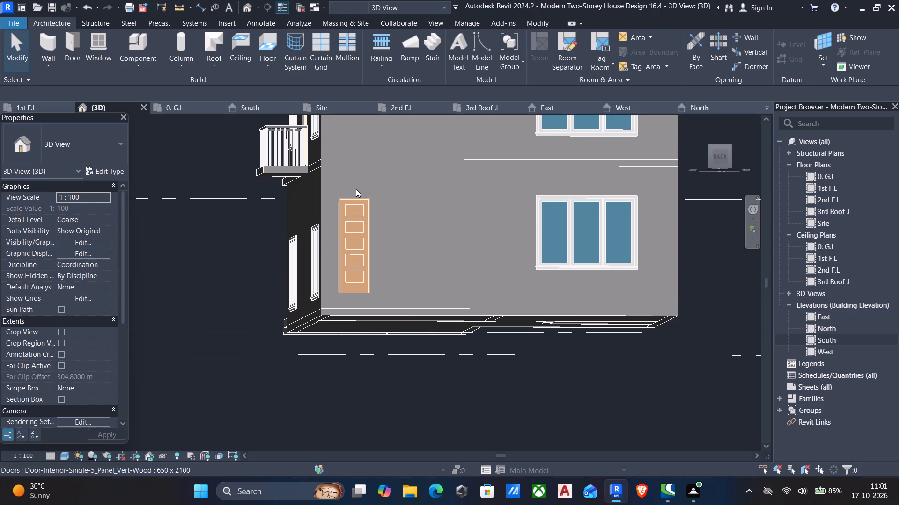
text(al)
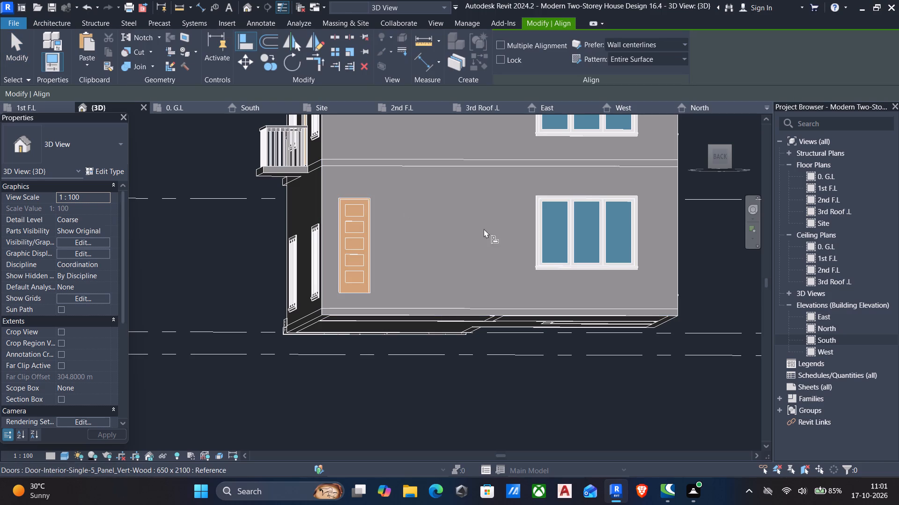
click(717, 161)
scroll(443, 248, up, 3)
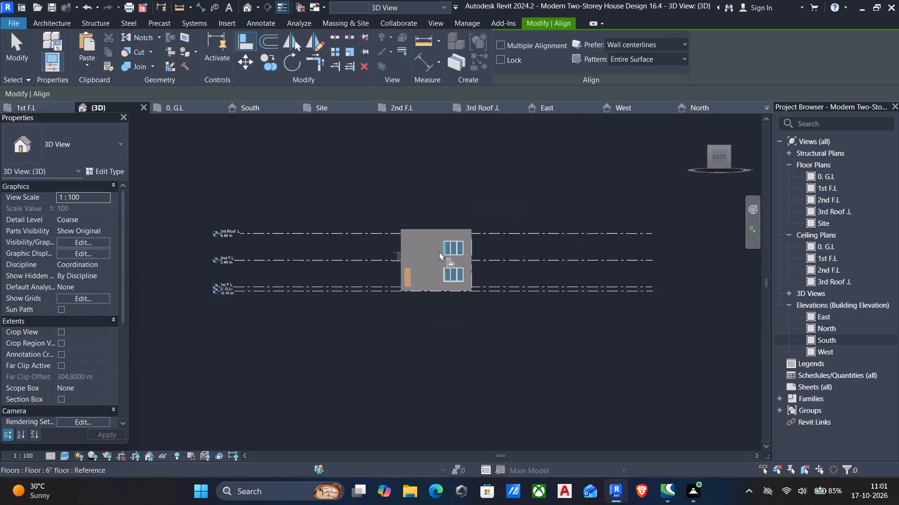
scroll(439, 252, up, 2)
scroll(400, 308, up, 5)
scroll(274, 252, up, 5)
scroll(318, 270, up, 5)
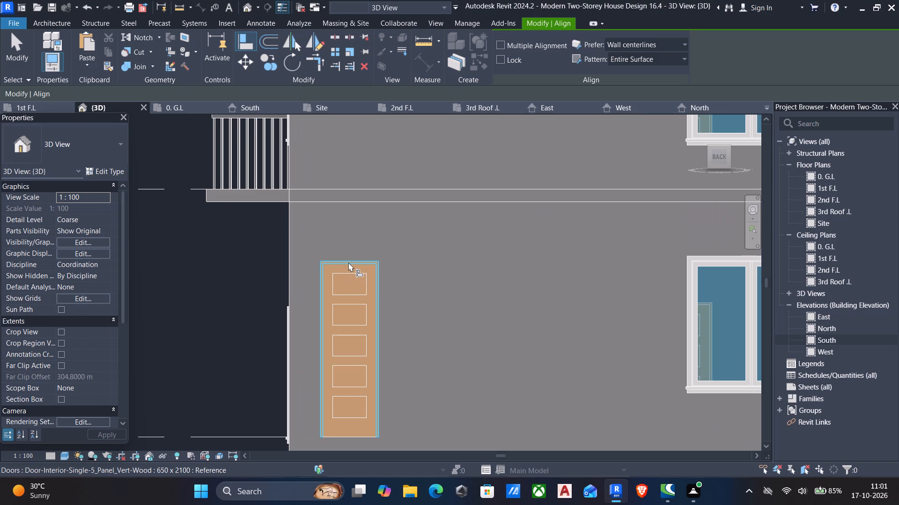
click(347, 268)
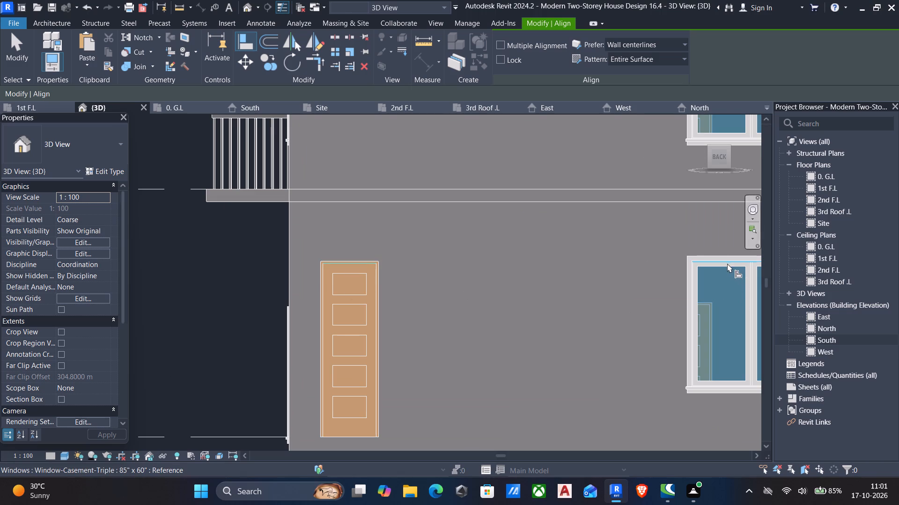
click(728, 258)
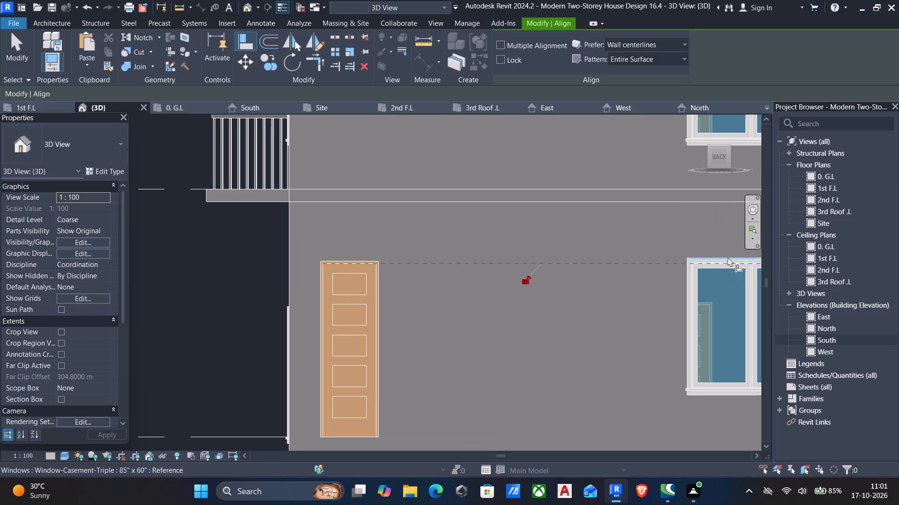
key(Escape)
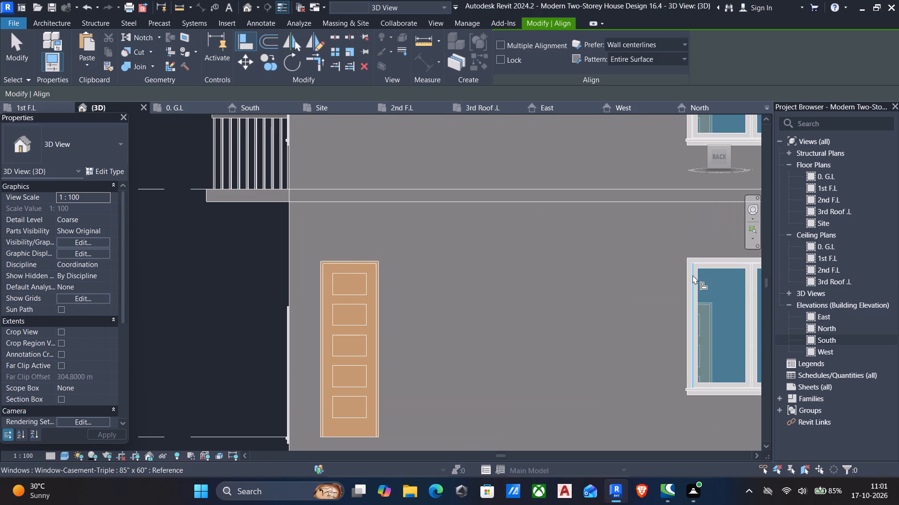
scroll(693, 282, down, 8)
middle_drag(671, 298, 606, 306)
key(Escape)
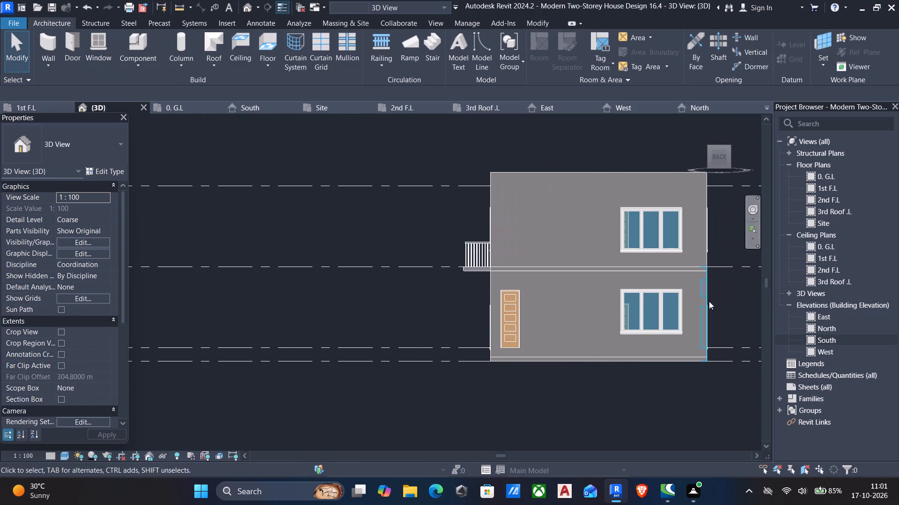
Check the sill height of the rear wall's lower-storey casement window.
click(674, 300)
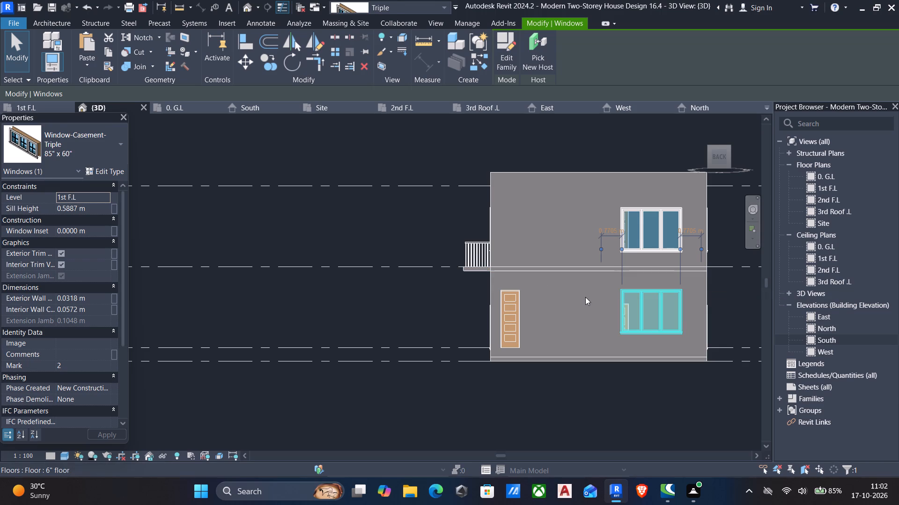
key(Escape)
Align the head of the east wall's lower-storey casement window nearest the rear corner to the rear wall's lower-storey window head.
scroll(517, 284, down, 2)
shift+middle_drag(517, 289, 601, 310)
shift+drag(572, 285, 588, 284)
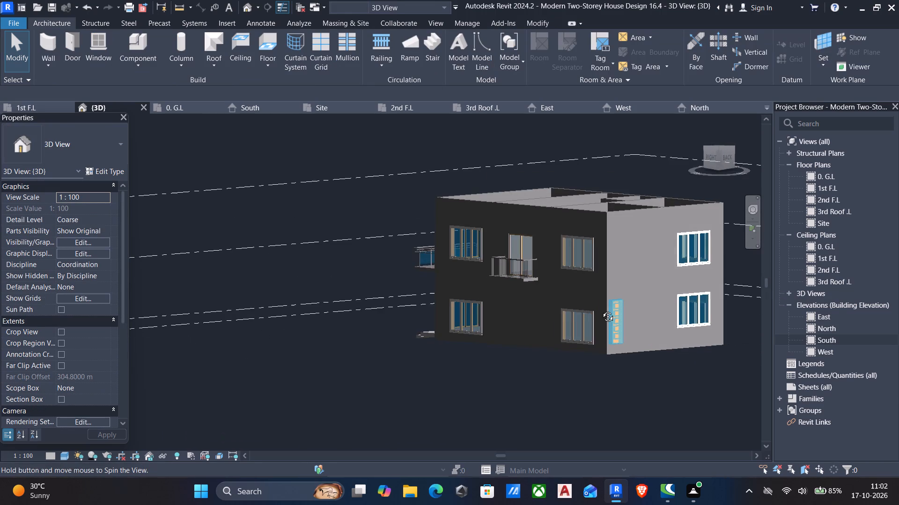
shift+middle_drag(601, 310, 632, 313)
text(al)
scroll(705, 301, up, 2)
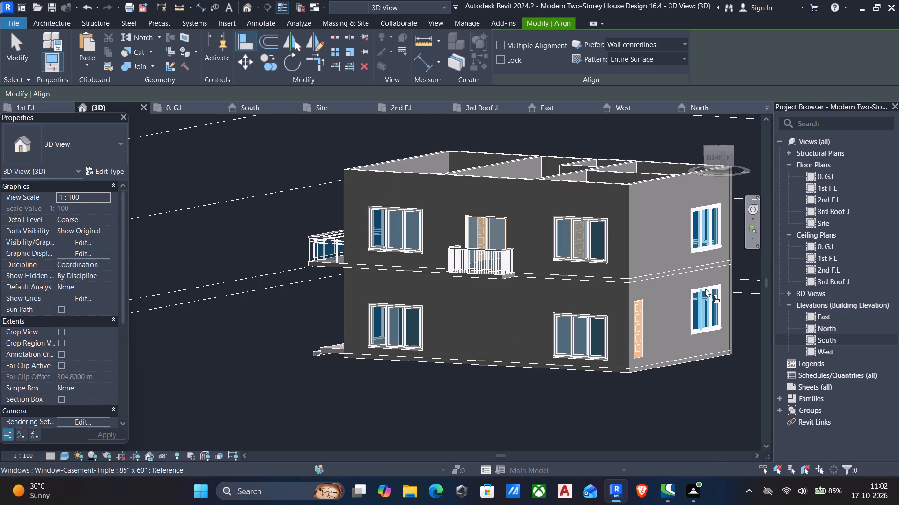
scroll(707, 286, up, 5)
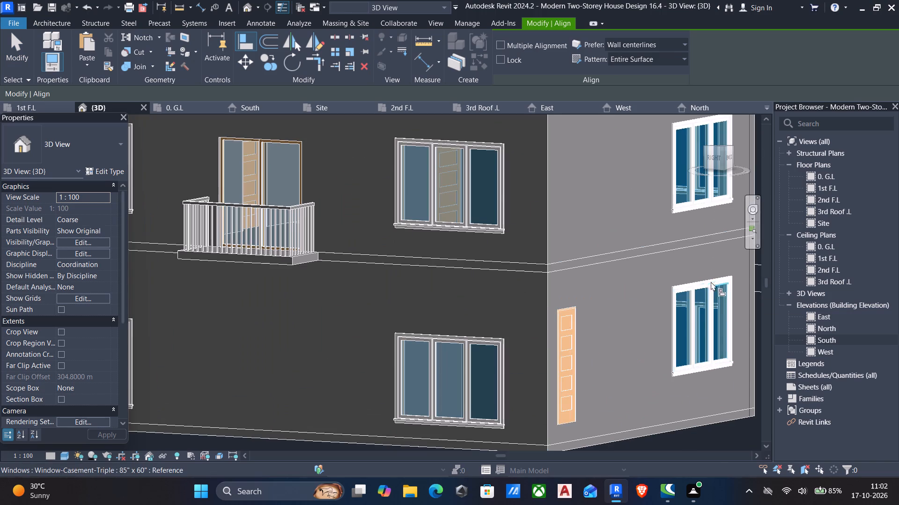
click(707, 283)
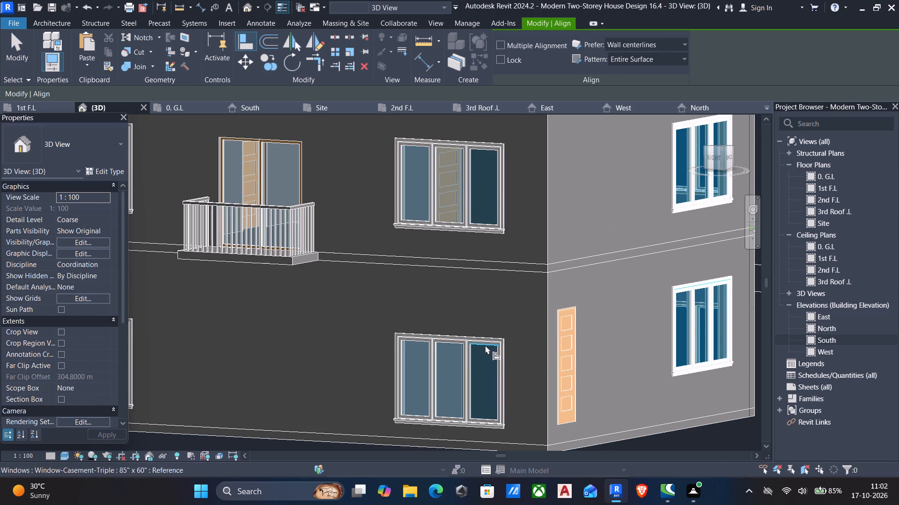
click(482, 342)
scroll(457, 346, down, 5)
middle_drag(468, 346, 640, 347)
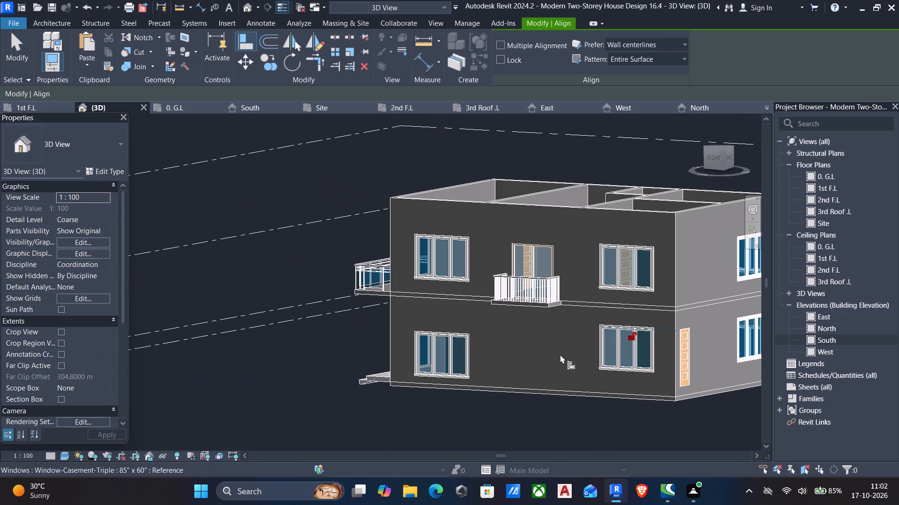
key(Escape)
Align the head of the east wall's other lower-storey casement window to the head of the one nearest the rear corner.
scroll(621, 332, up, 4)
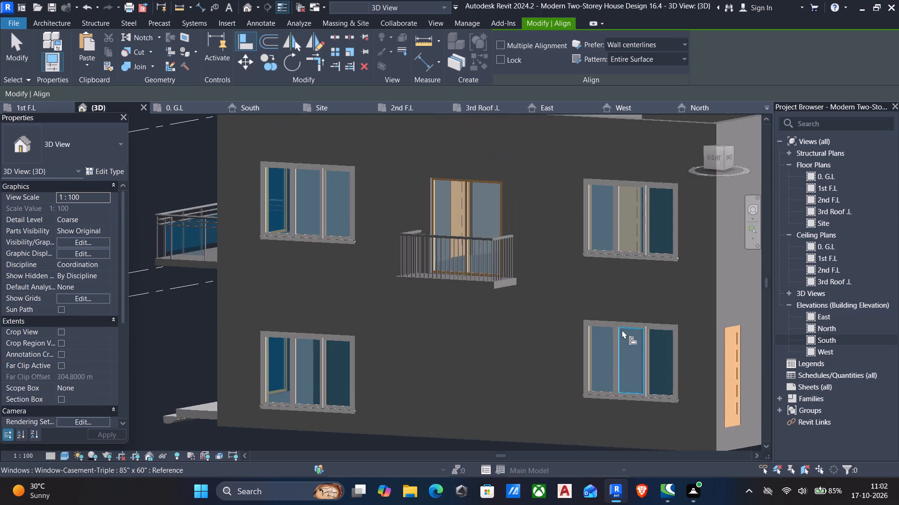
scroll(653, 325, up, 4)
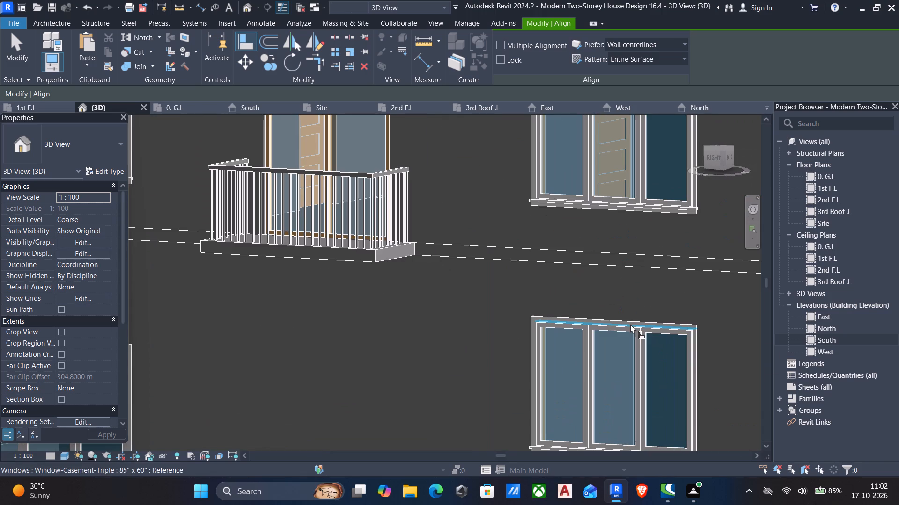
click(630, 324)
scroll(338, 318, down, 3)
middle_drag(357, 323, 464, 326)
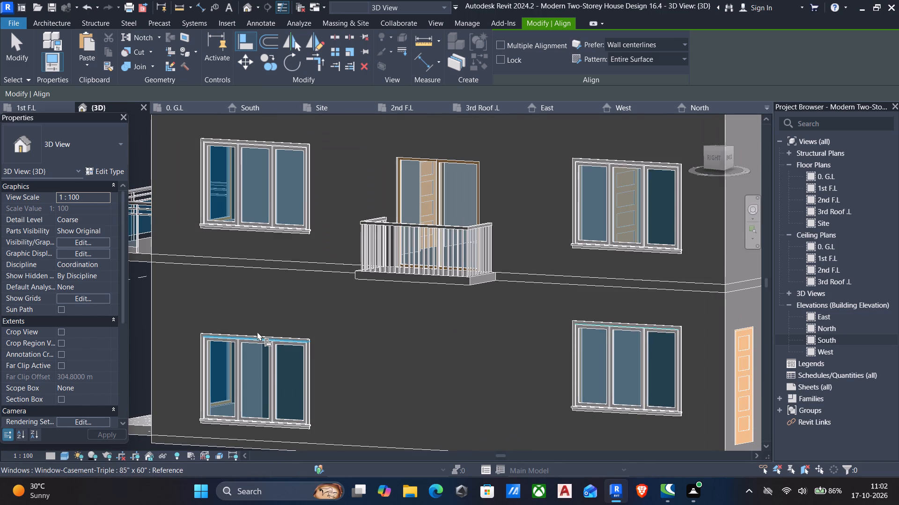
click(257, 336)
Align the head of the west wall's lower-storey casement window to the rear wall's lower-storey window head.
scroll(303, 325, down, 6)
scroll(360, 337, down, 2)
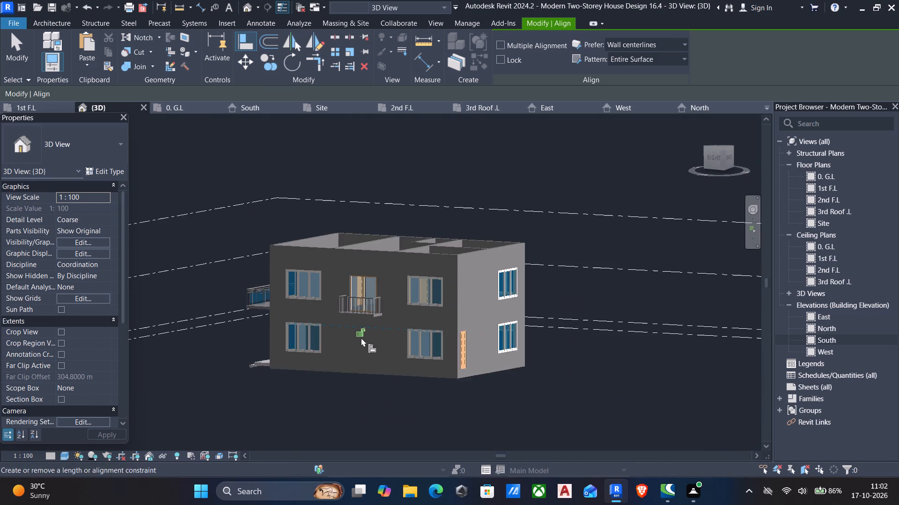
shift+middle_drag(398, 340, 199, 348)
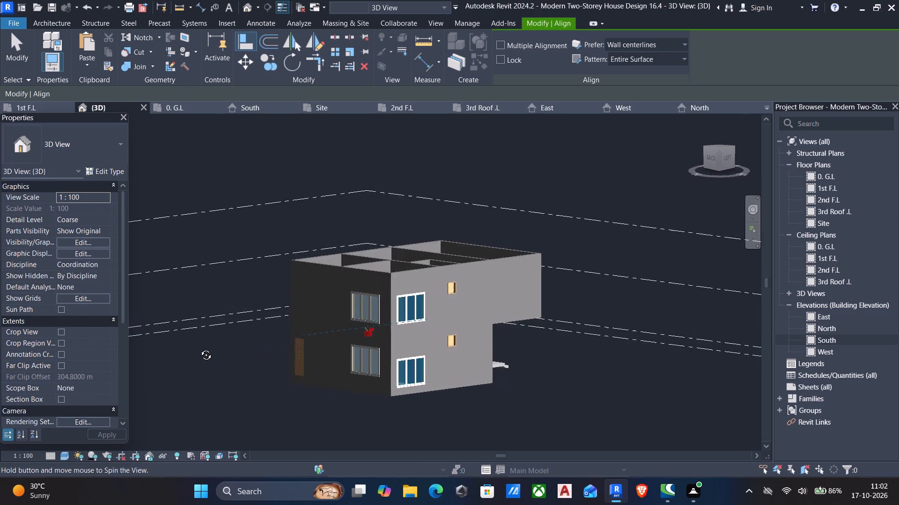
shift+middle_drag(199, 348, 206, 346)
scroll(472, 368, up, 3)
scroll(336, 331, up, 4)
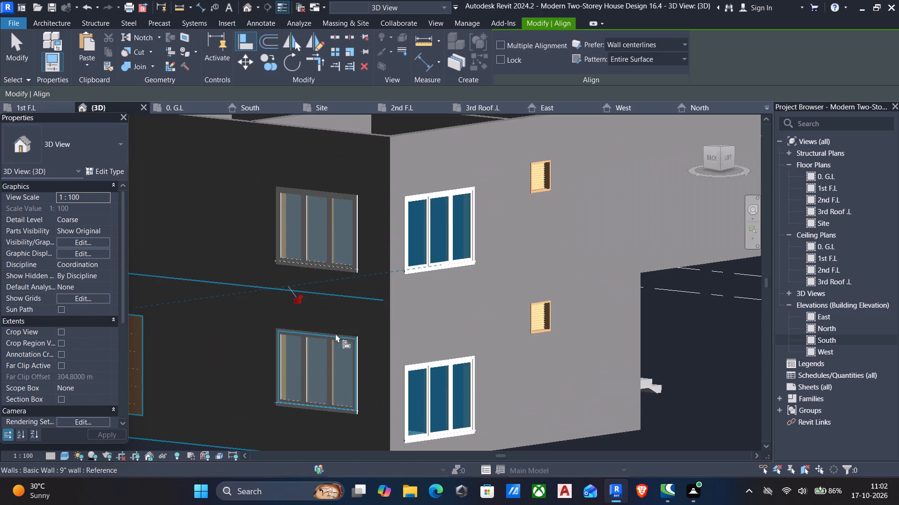
scroll(336, 334, up, 4)
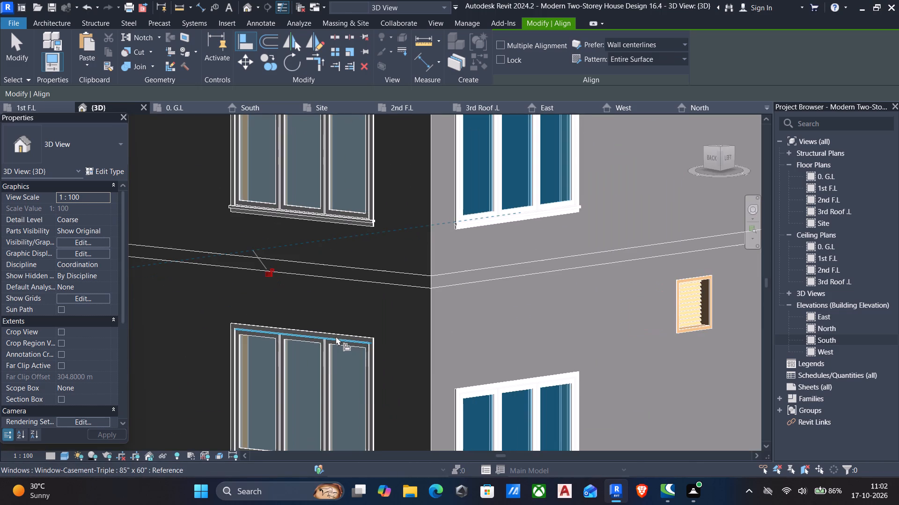
click(336, 336)
click(513, 390)
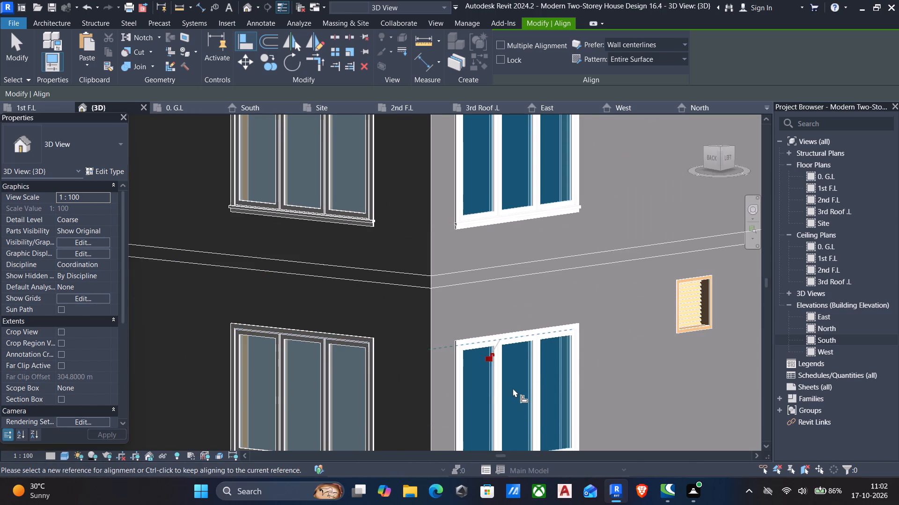
Examine the base of the south facade's lower-storey sliding door against the entrance steps.
scroll(513, 388, down, 13)
shift+middle_drag(564, 372, 338, 359)
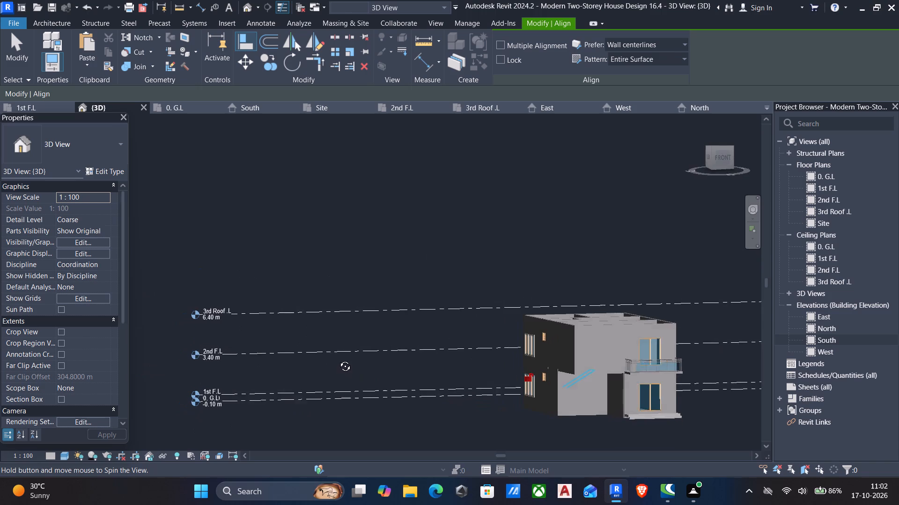
shift+middle_drag(338, 359, 337, 369)
scroll(676, 441, up, 5)
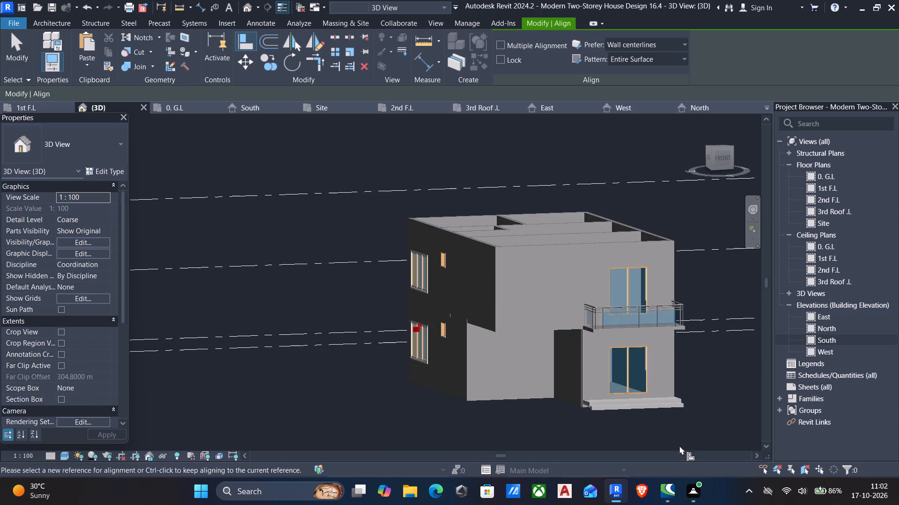
scroll(673, 427, up, 6)
scroll(607, 379, up, 6)
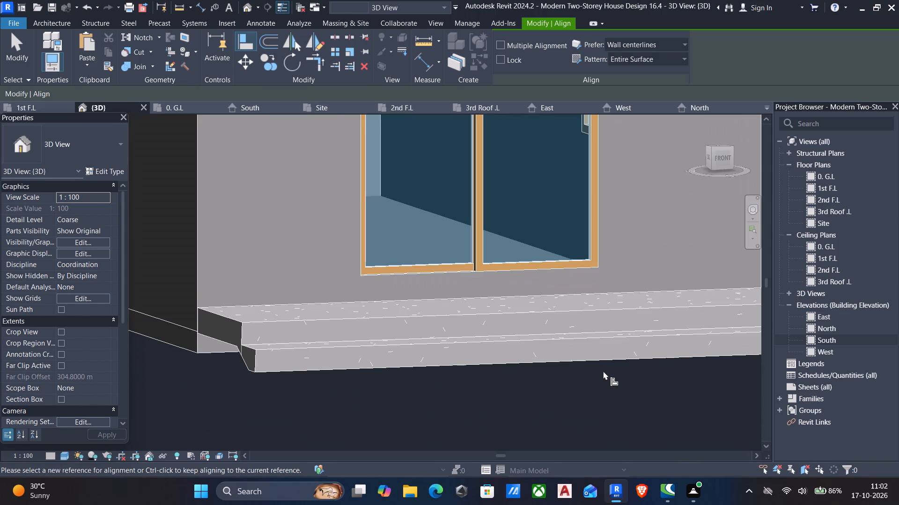
key(Escape)
scroll(553, 385, down, 12)
key(Escape)
scroll(516, 364, down, 4)
Set the sill height of the west wall's upper-storey casement window to 0.5887 m.
shift+middle_drag(510, 370, 505, 373)
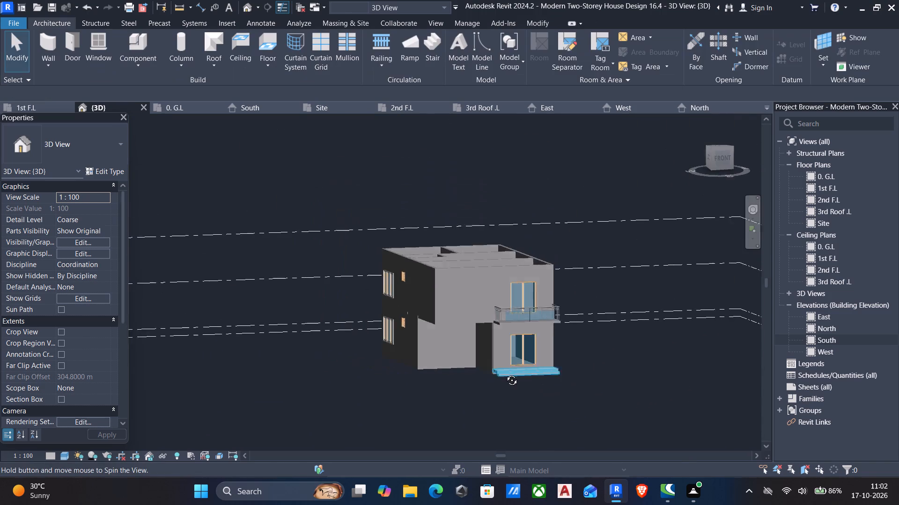
shift+middle_drag(505, 373, 735, 417)
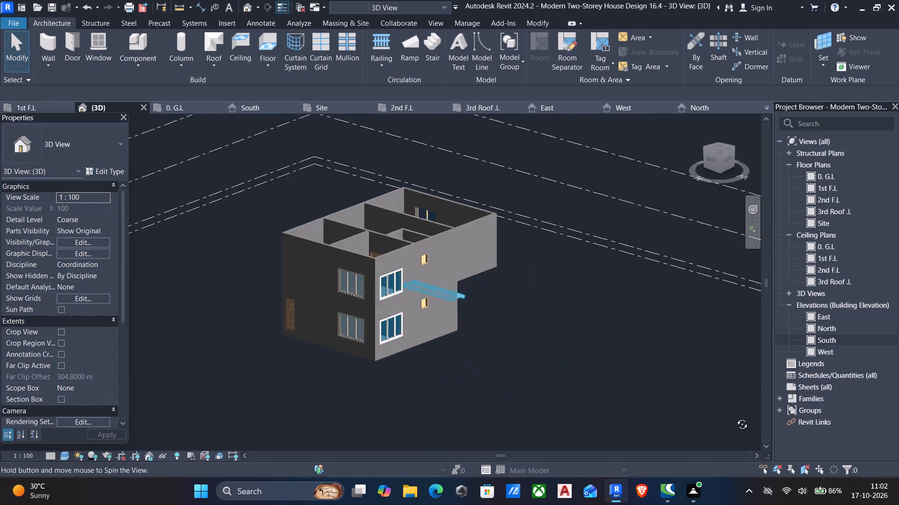
shift+middle_drag(735, 417, 676, 375)
middle_drag(428, 305, 545, 359)
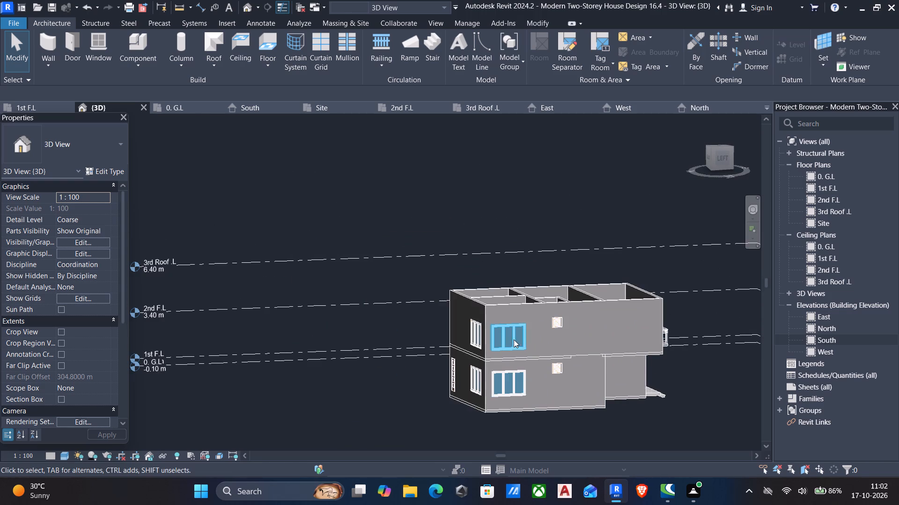
scroll(512, 339, up, 1)
click(512, 339)
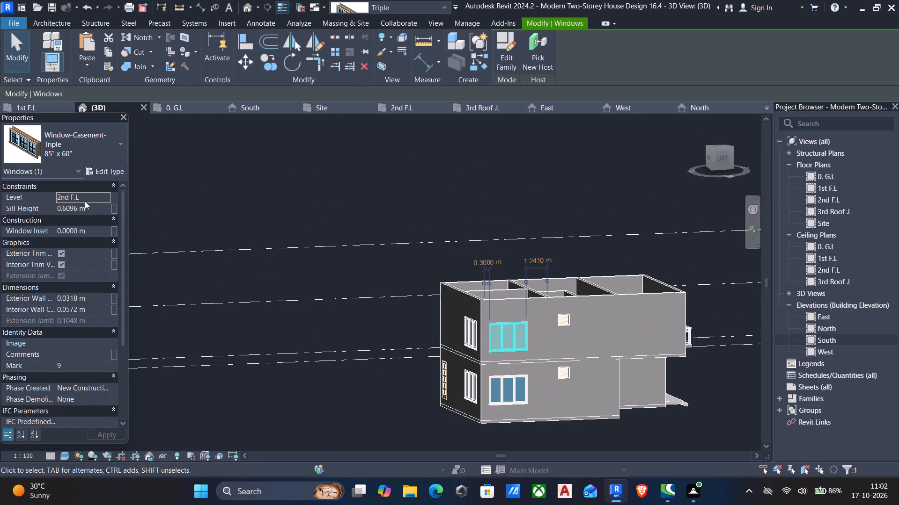
click(99, 206)
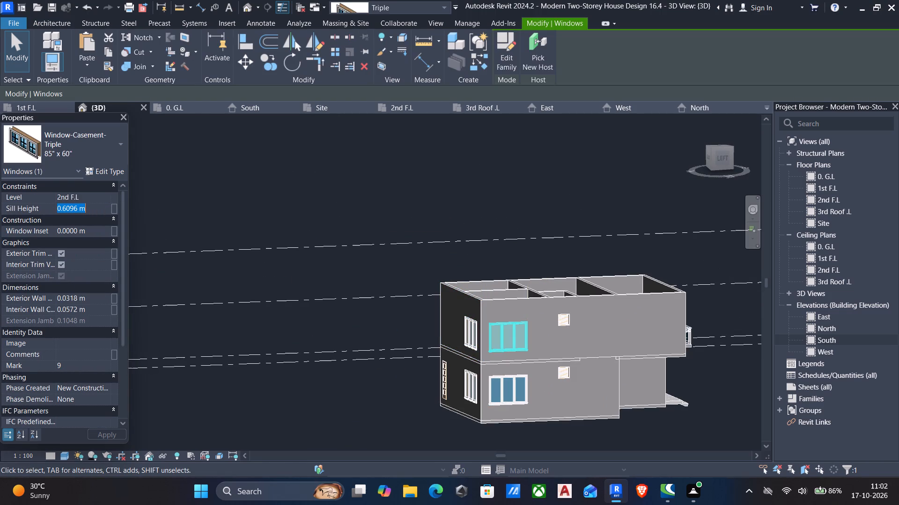
text(0.58787)
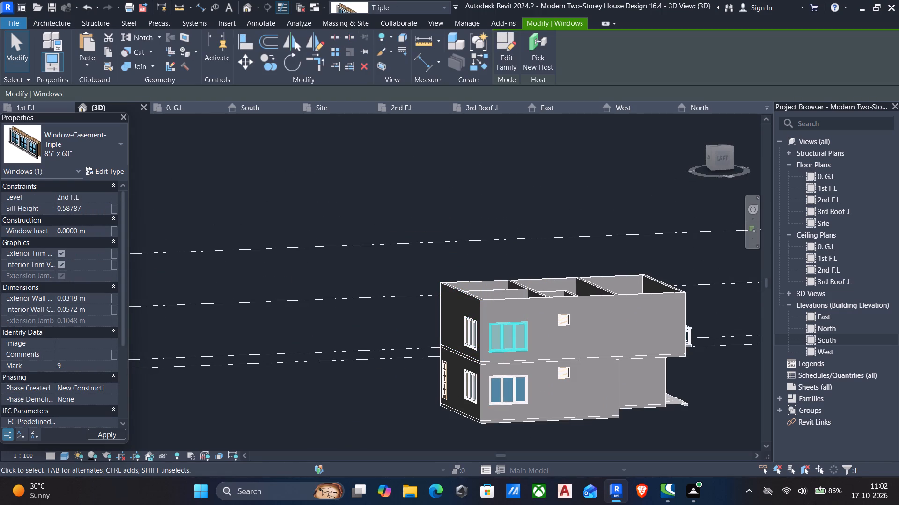
key(BackSpace)
key(BackSpace)
key(BackSpace)
text(87)
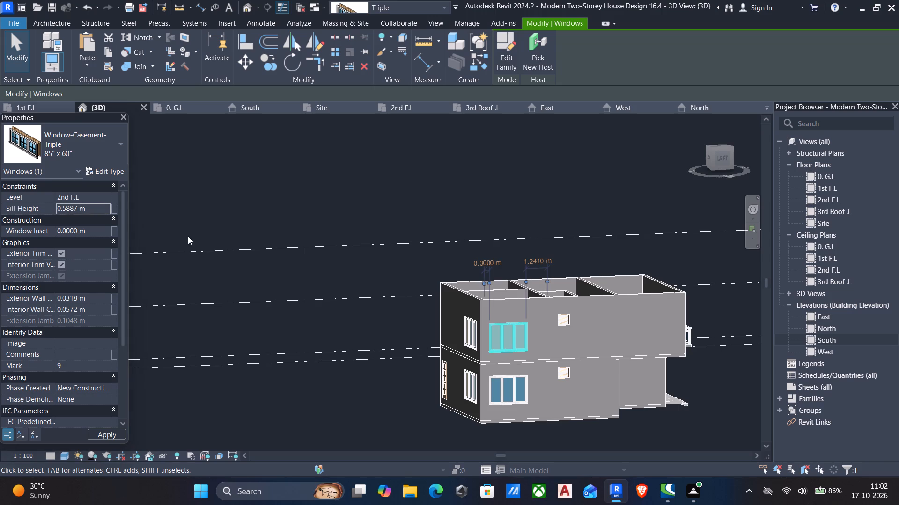
Set the sill height of the west wall's upper-storey casement window to 3' (0.9144 m).
key(Escape)
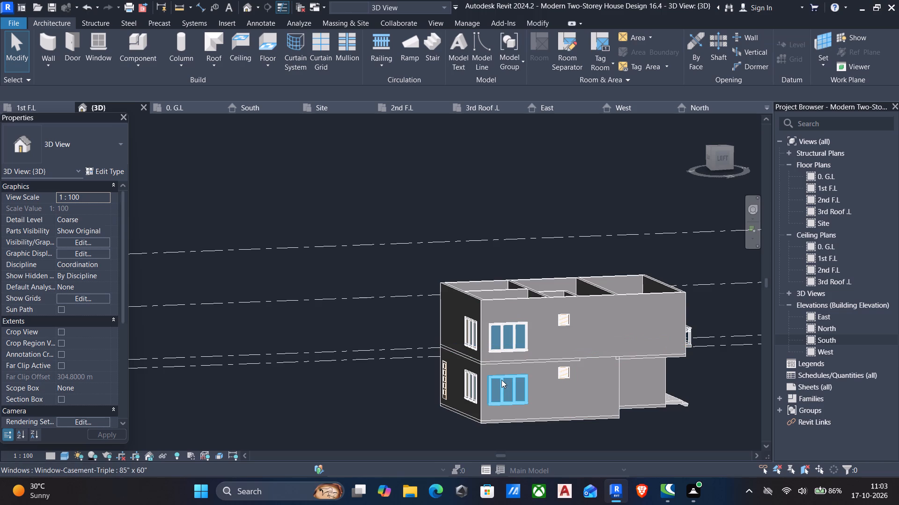
scroll(501, 381, up, 4)
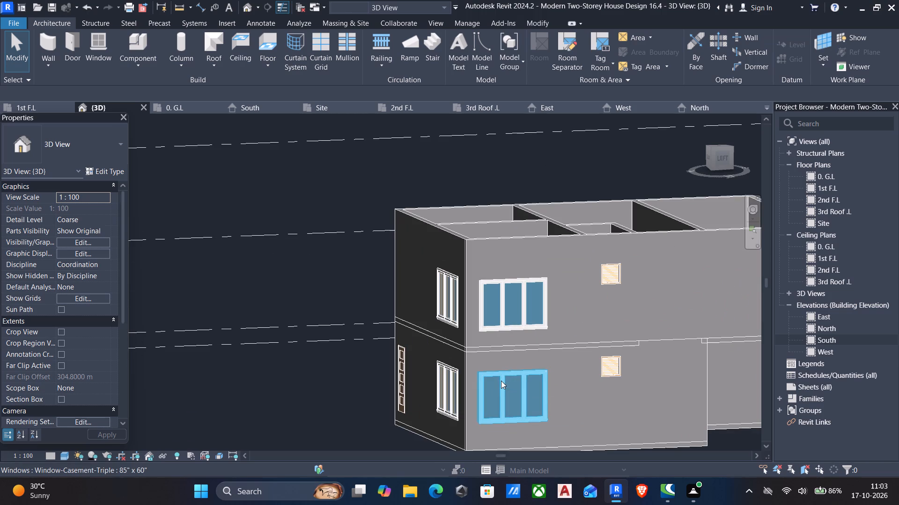
click(491, 329)
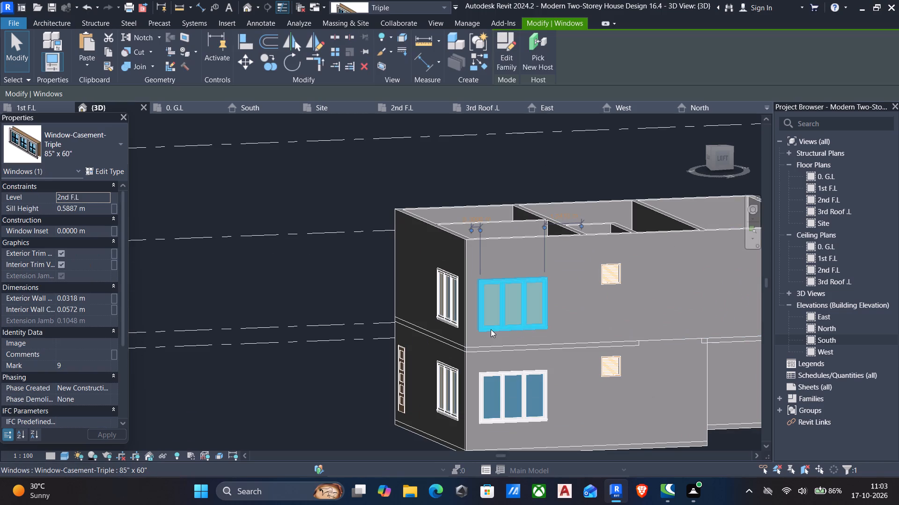
click(96, 212)
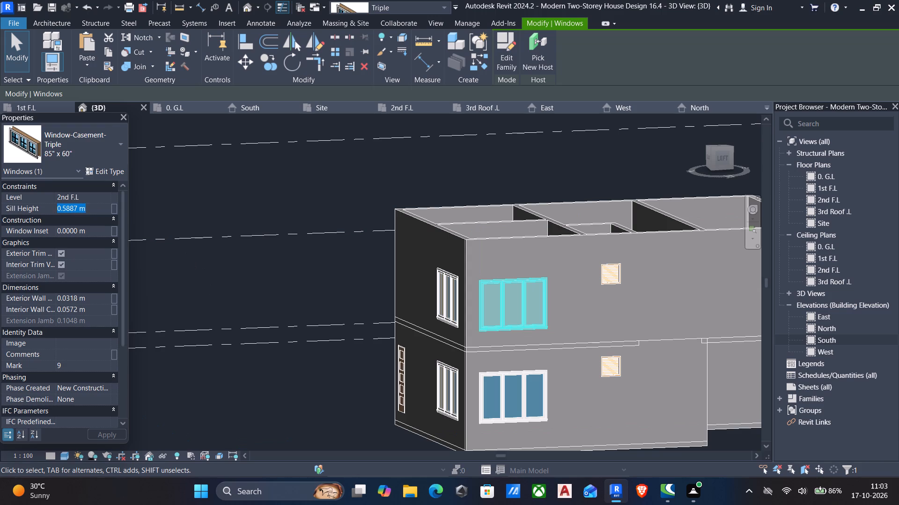
text(3')
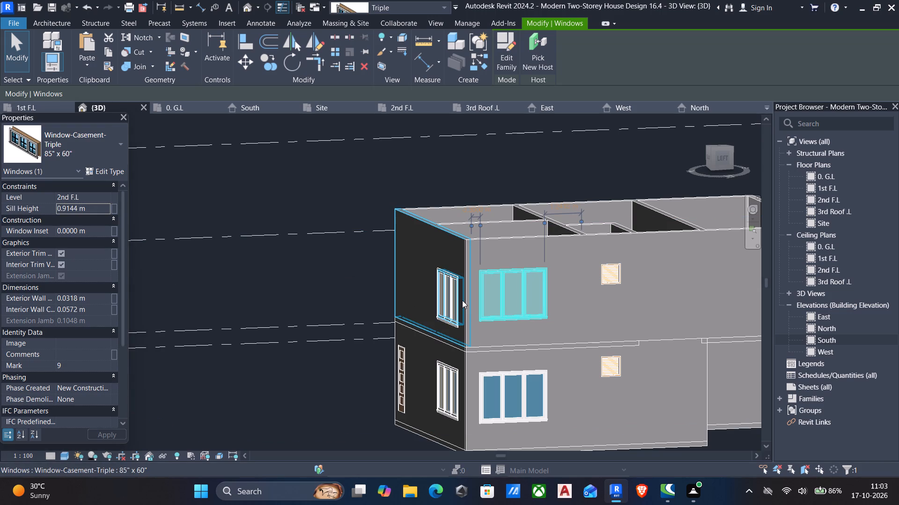
key(Escape)
Align the heads of the rear wall's and both east wall's upper-storey casement windows to the west wall's upper window head, using multiple alignment.
text(al)
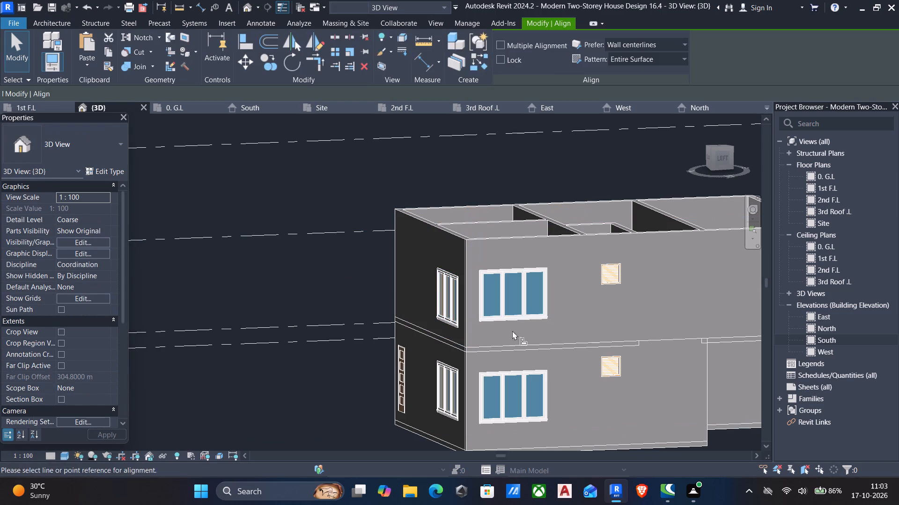
click(504, 270)
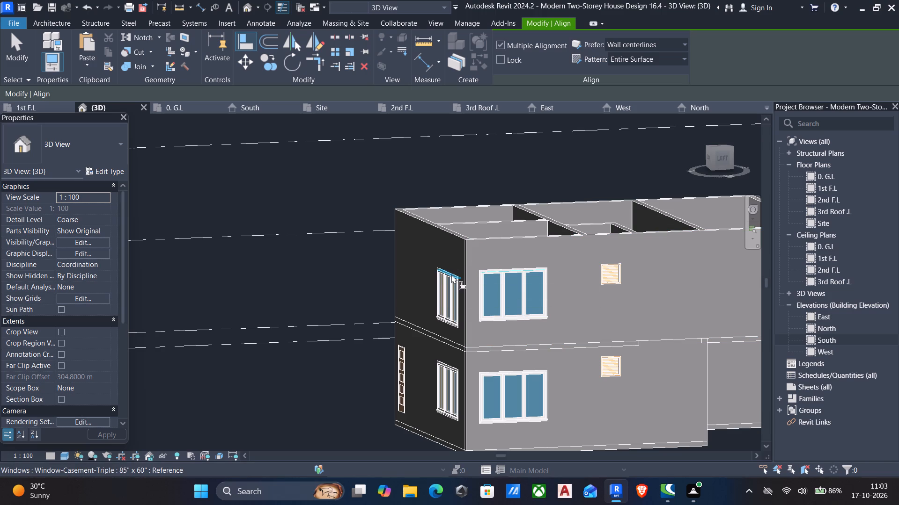
ctrl+click(451, 274)
scroll(451, 293, down, 6)
shift+middle_drag(451, 305, 717, 442)
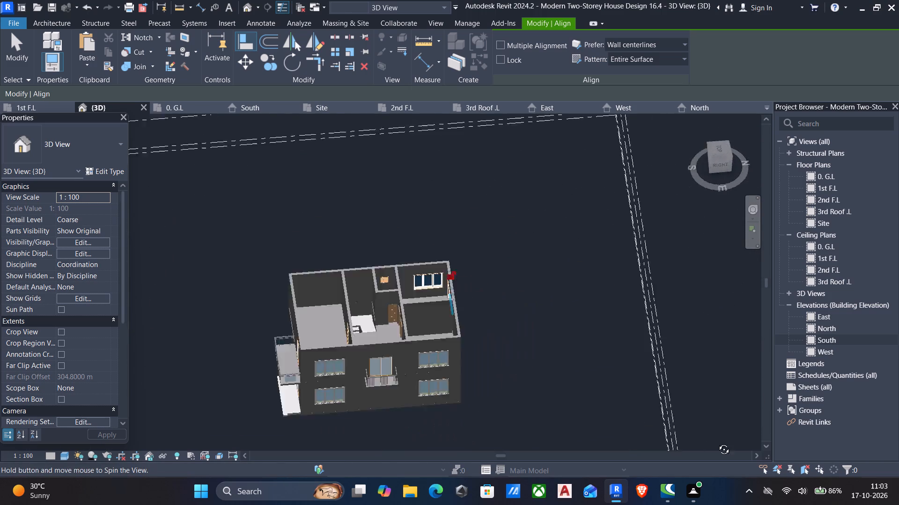
shift+middle_drag(717, 442, 698, 324)
scroll(302, 326, up, 4)
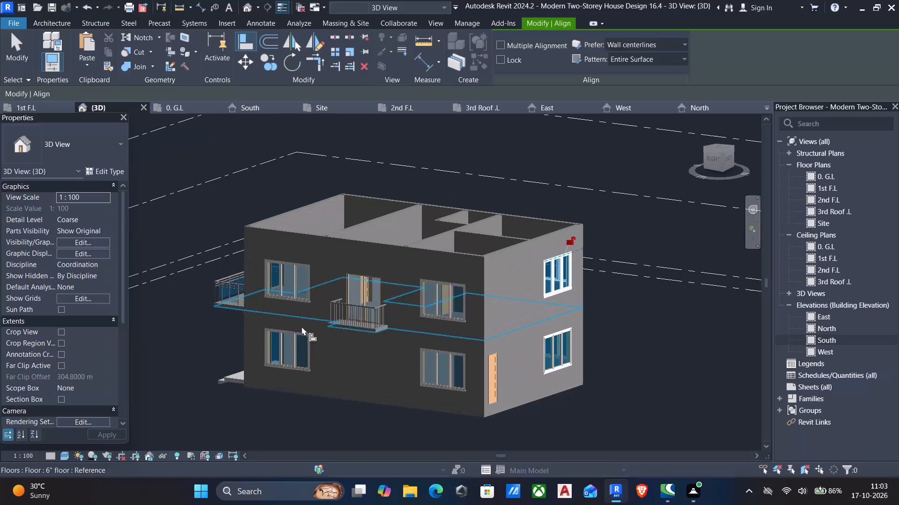
ctrl+click(457, 285)
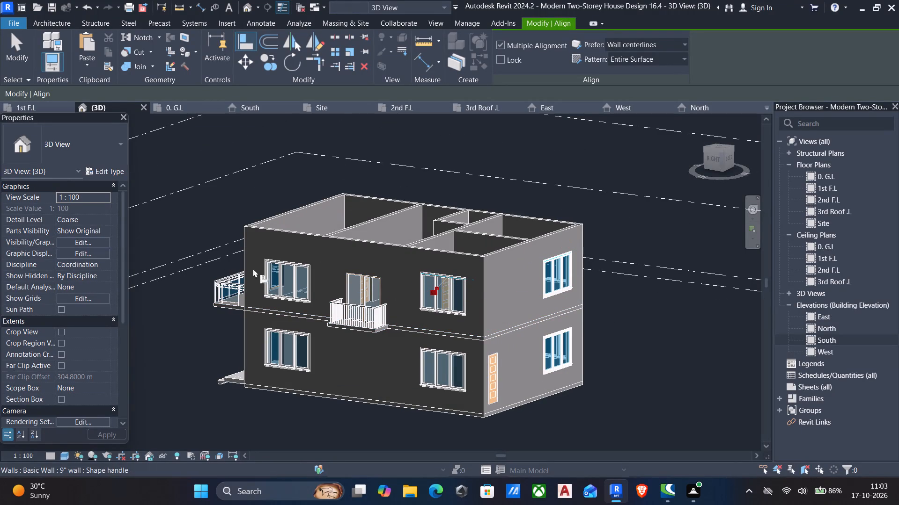
ctrl+click(286, 262)
ctrl+scroll(295, 274, down, 5)
shift+middle_drag(302, 282, 381, 285)
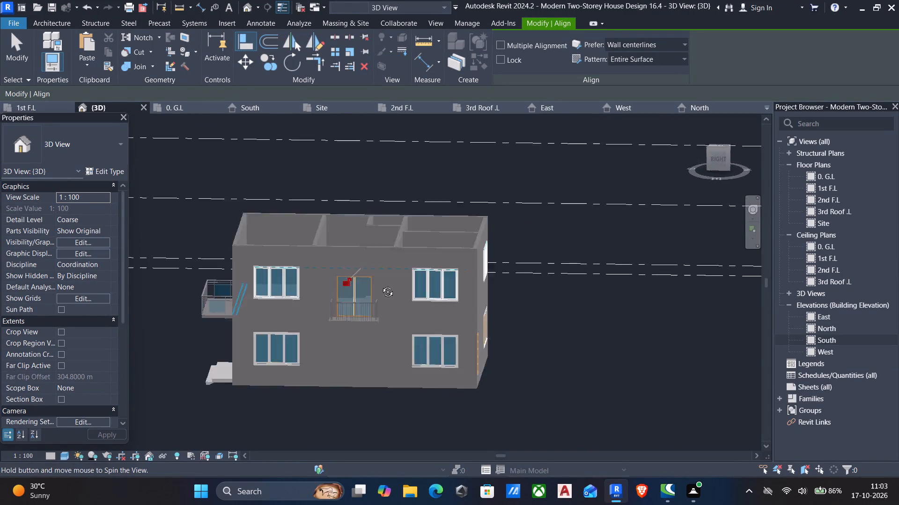
shift+middle_drag(381, 285, 437, 328)
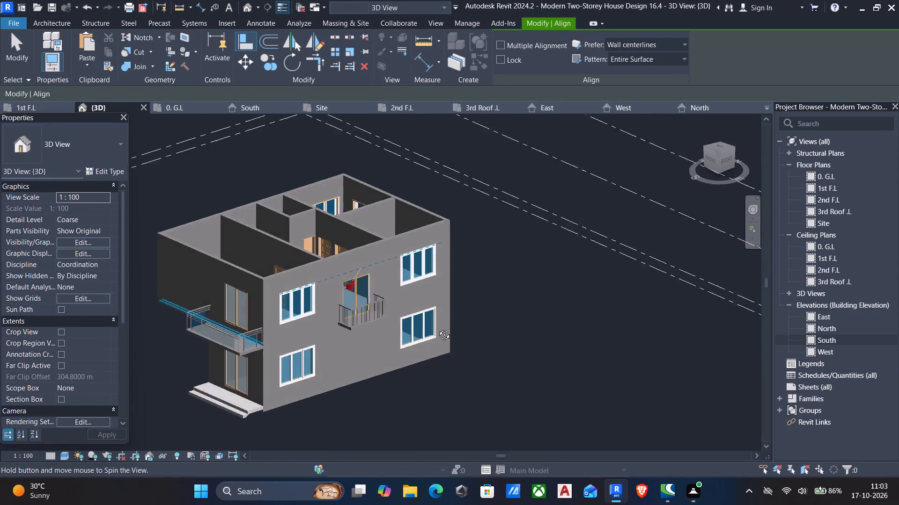
shift+middle_drag(437, 328, 443, 356)
scroll(356, 361, up, 4)
middle_drag(364, 350, 590, 348)
scroll(434, 346, up, 5)
key(Escape)
key(Escape)
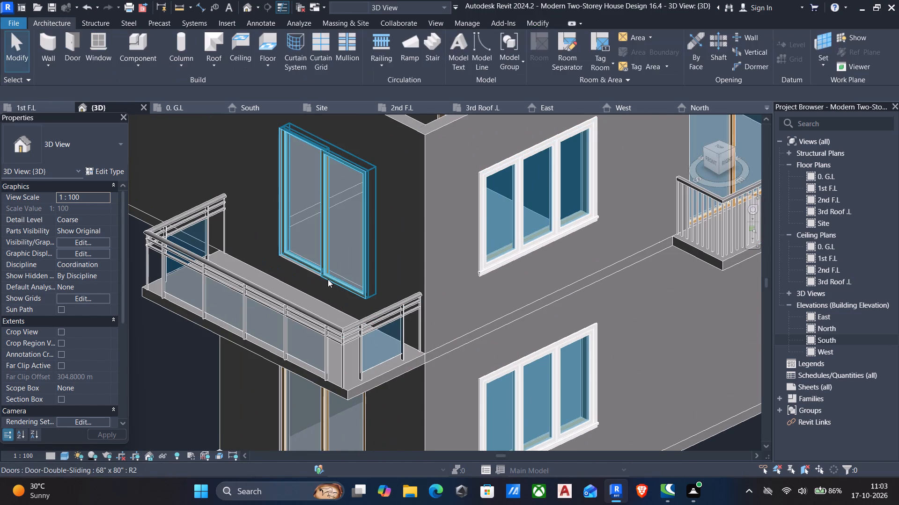
Set the sill height of the south facade's upper-storey balcony sliding door to 0 m.
click(328, 279)
click(103, 212)
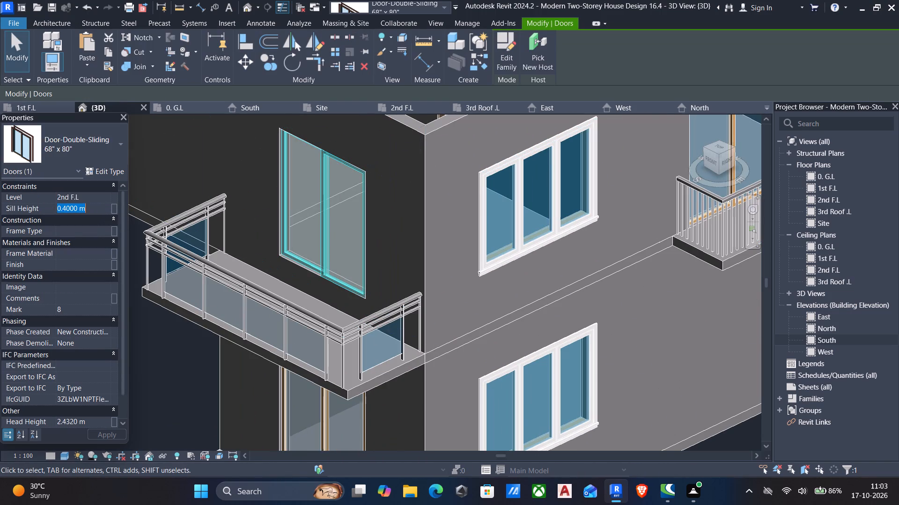
key(0)
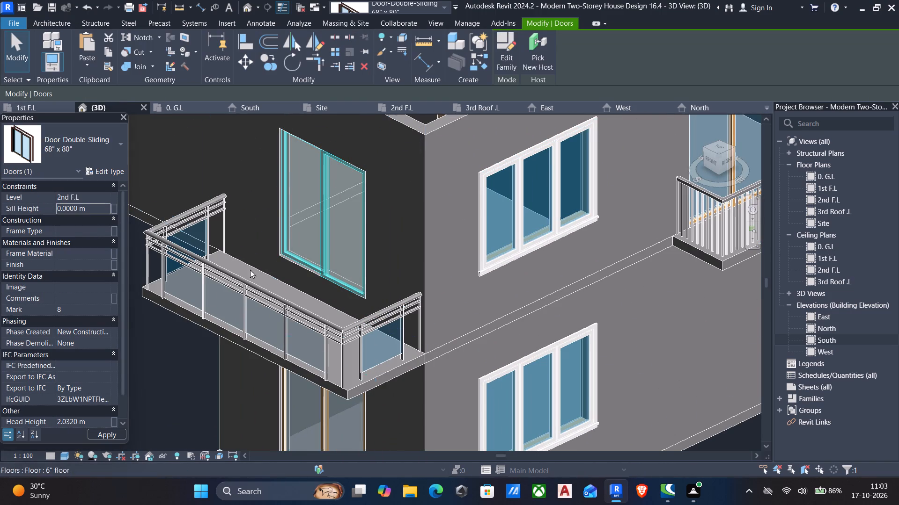
key(Escape)
Examine the lower-storey sliding door at the entrance steps and the openings on the surrounding facades.
middle_drag(409, 371, 421, 286)
scroll(418, 283, down, 4)
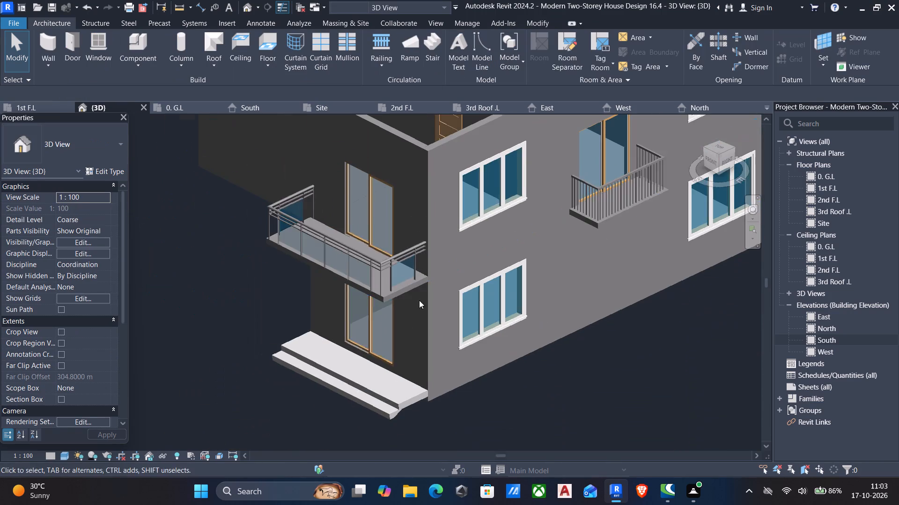
click(354, 338)
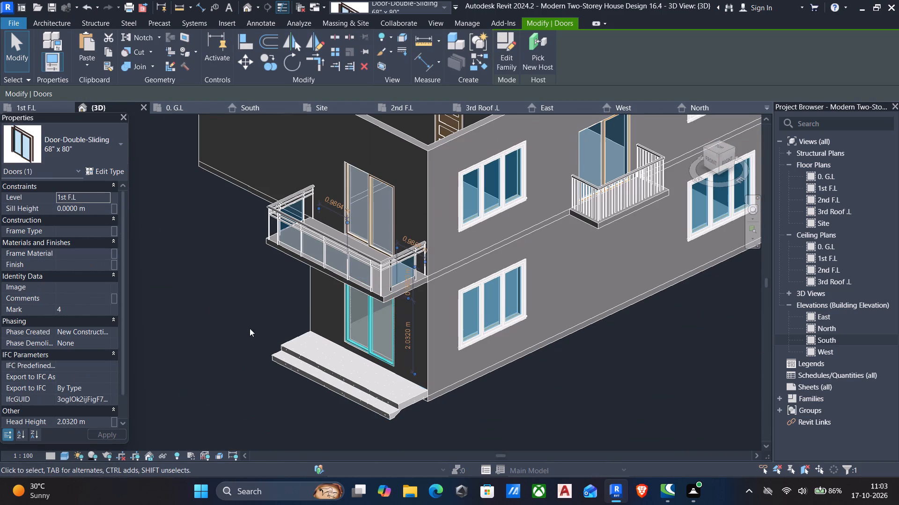
scroll(366, 362, up, 4)
key(Escape)
middle_drag(383, 369, 389, 364)
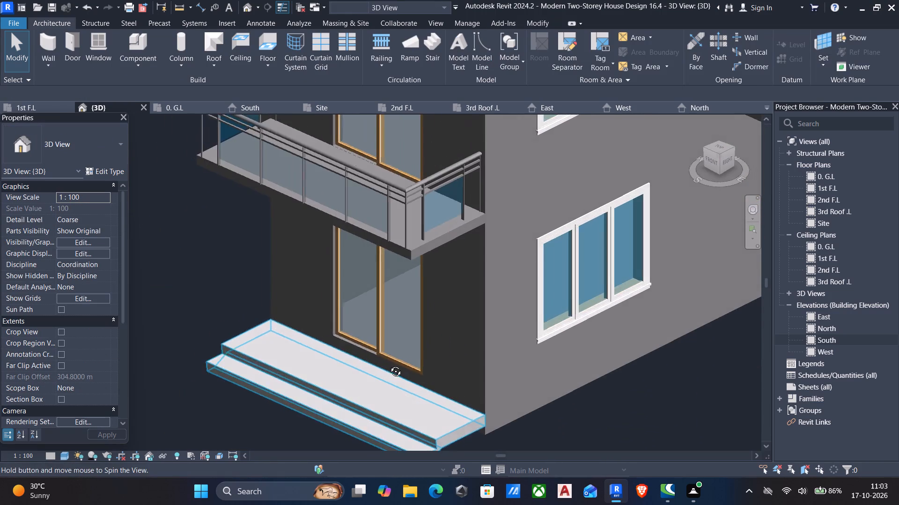
middle_drag(389, 364, 412, 319)
scroll(412, 318, down, 3)
middle_drag(412, 333, 347, 345)
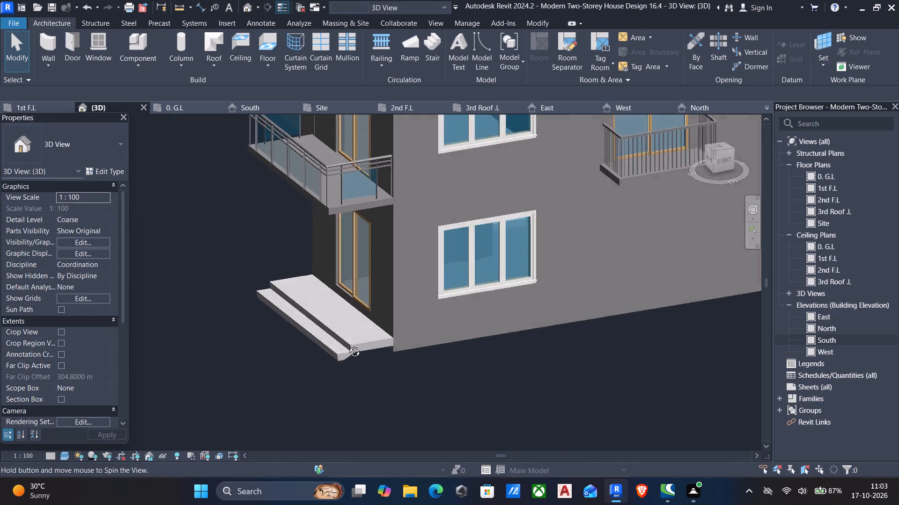
middle_drag(347, 345, 324, 258)
scroll(324, 258, down, 5)
middle_drag(339, 252, 346, 300)
shift+middle_drag(346, 298, 568, 340)
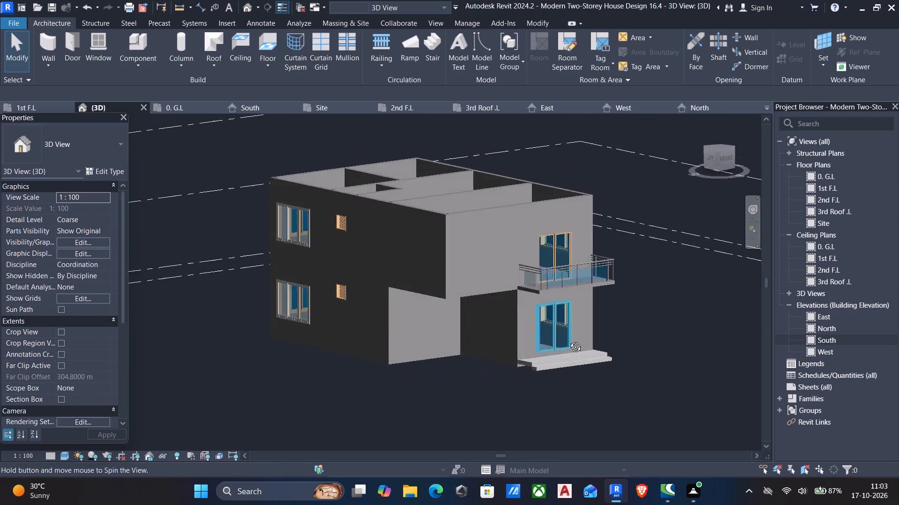
shift+middle_drag(568, 340, 676, 346)
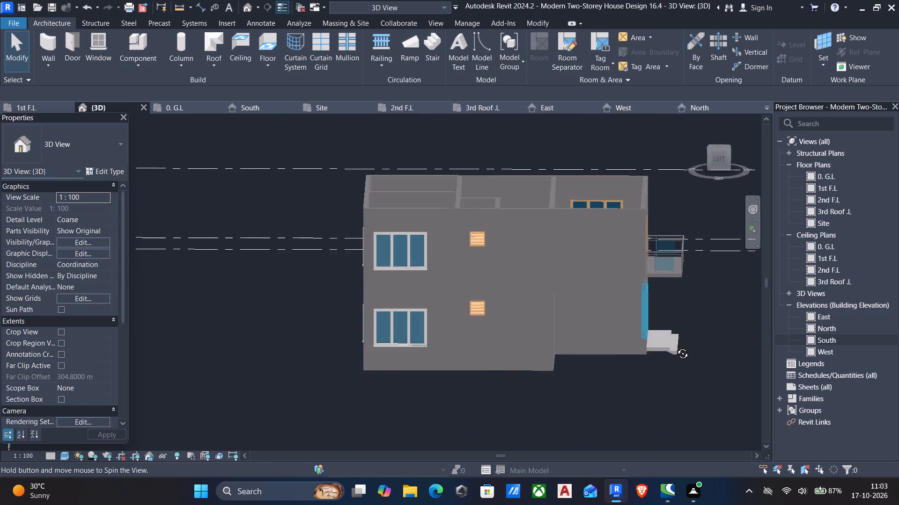
shift+middle_drag(676, 346, 678, 324)
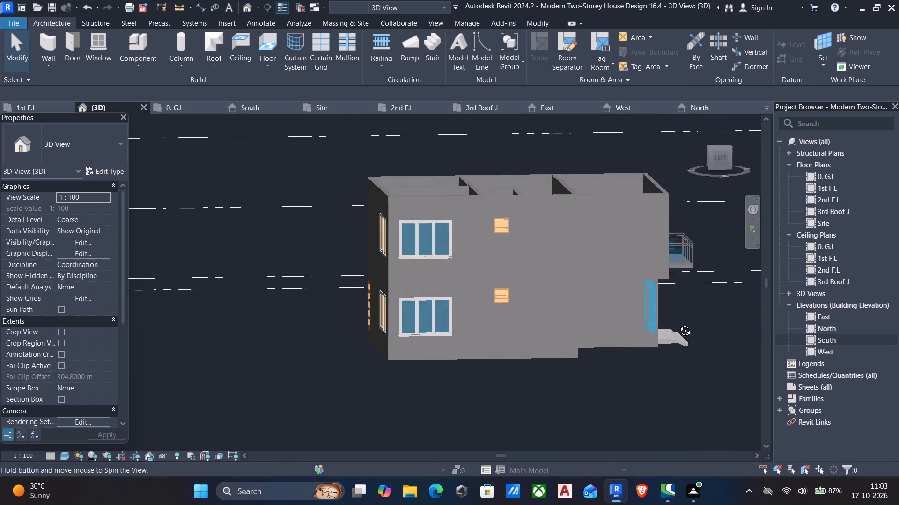
shift+middle_drag(678, 324, 722, 302)
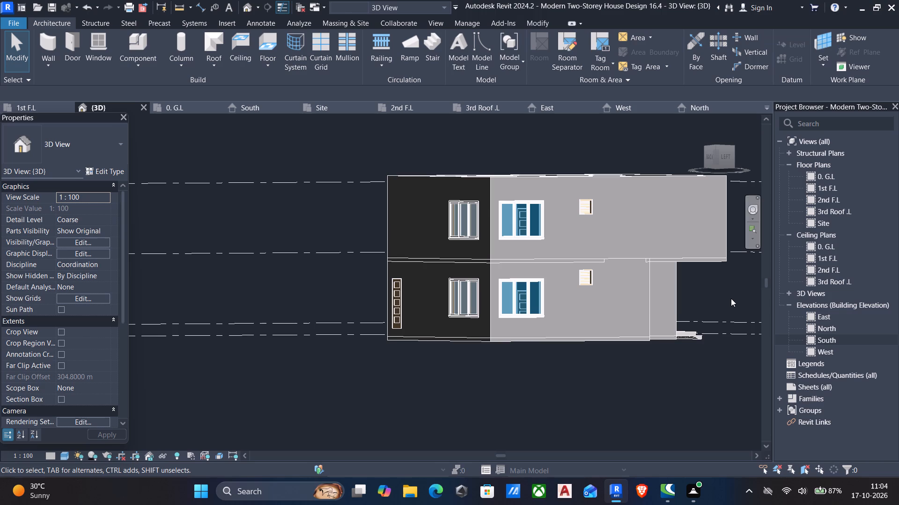
Set the top offset of the upper storey's four connected exterior walls to 0 m.
shift+middle_drag(514, 415, 383, 472)
middle_drag(679, 232, 698, 265)
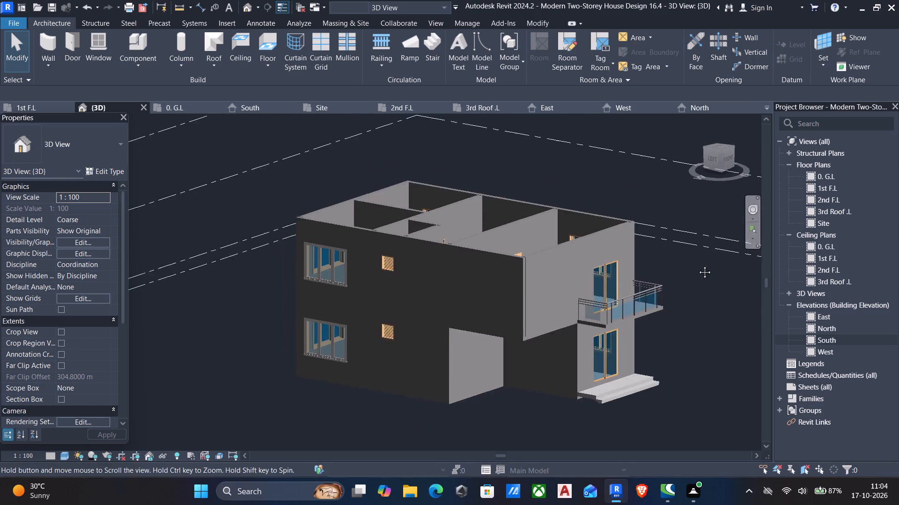
middle_drag(698, 265, 683, 340)
middle_drag(658, 316, 717, 236)
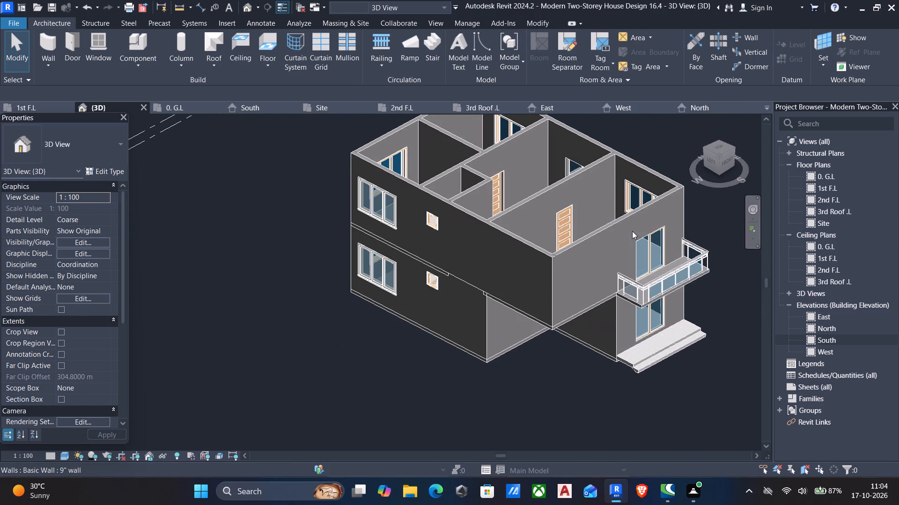
click(619, 224)
key(Tab)
key(Tab)
key(Tab)
key(Tab)
key(Tab)
key(Tab)
key(Tab)
key(Tab)
key(Tab)
key(Tab)
key(Tab)
key(Tab)
key(Tab)
key(Tab)
key(Tab)
key(Tab)
key(Tab)
key(Tab)
key(Tab)
key(Tab)
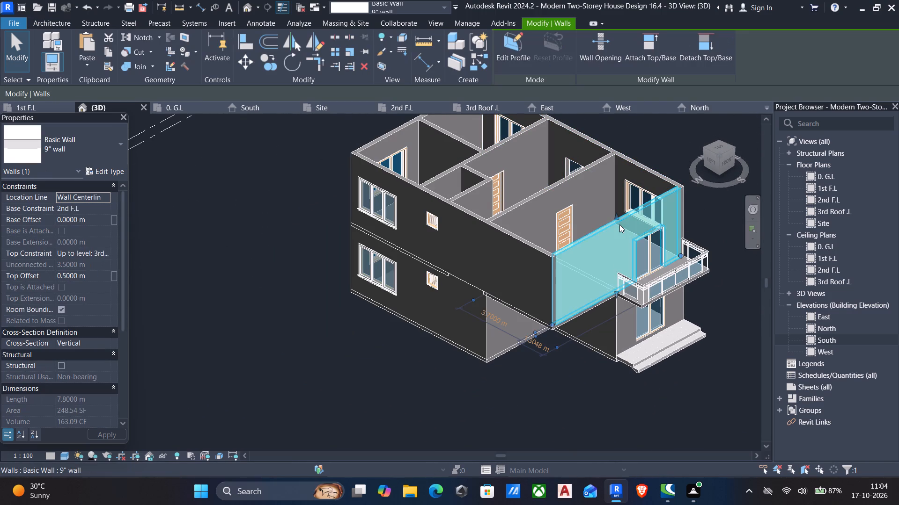
click(649, 175)
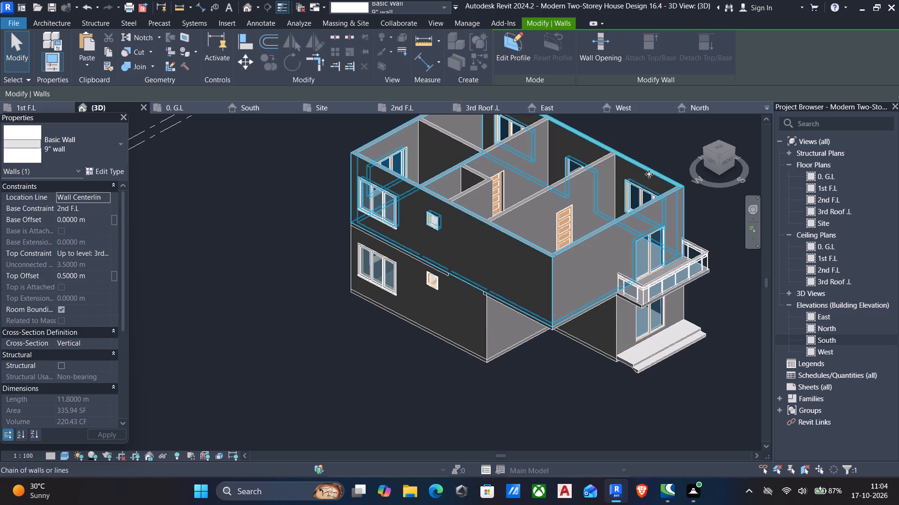
click(649, 174)
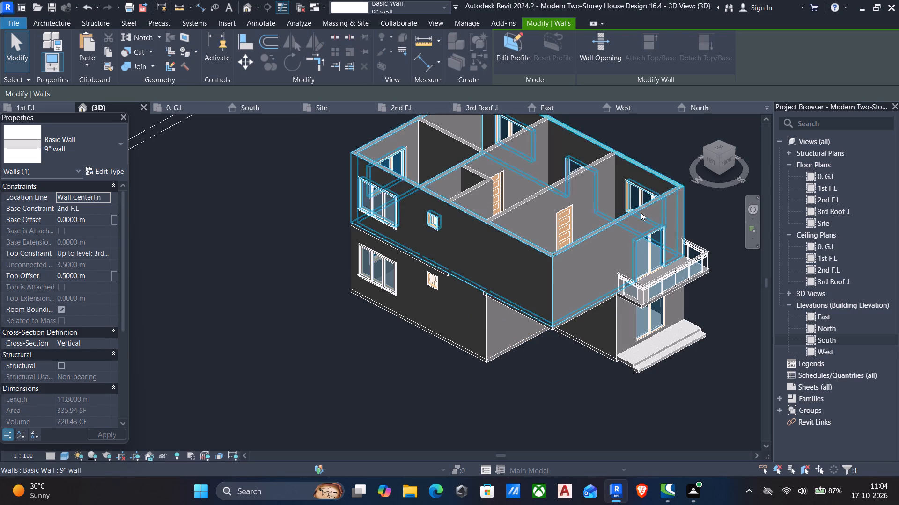
click(638, 213)
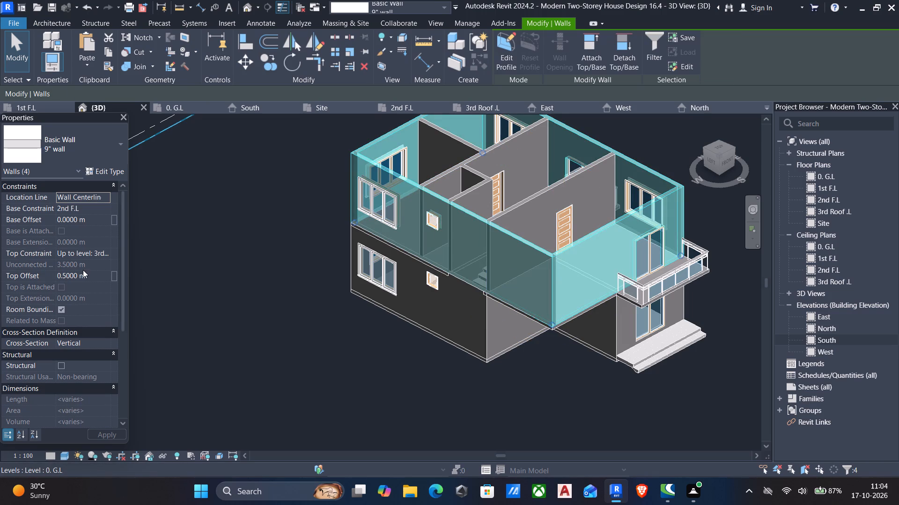
click(96, 271)
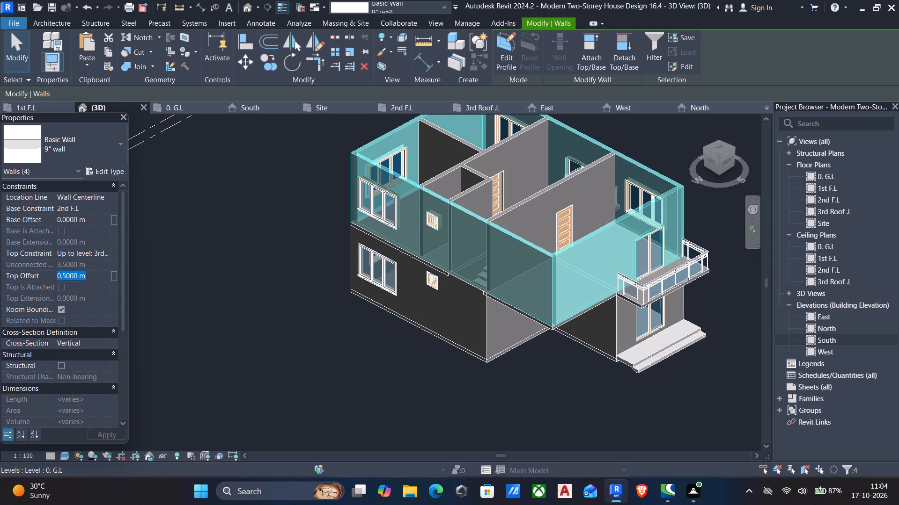
key(0)
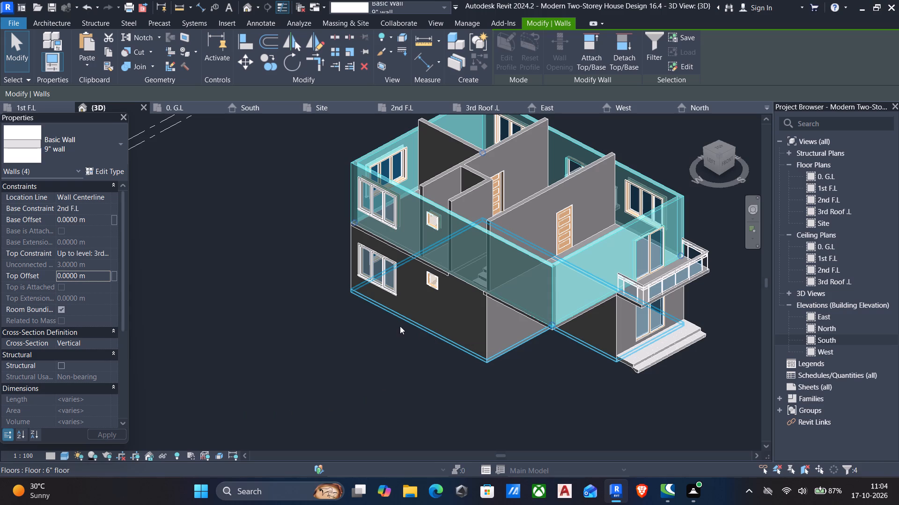
key(Escape)
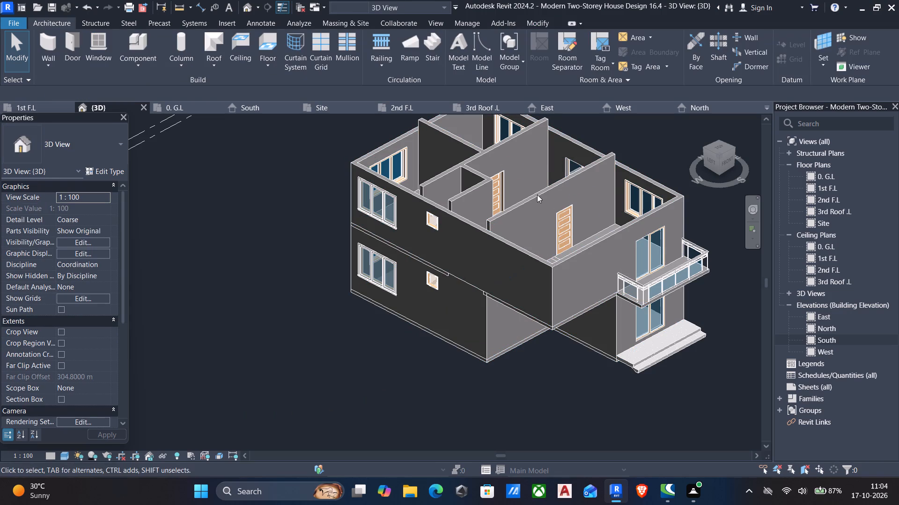
Set the top offset of the upper storey's five interior 9" walls to 0 m.
click(537, 195)
ctrl+click(470, 195)
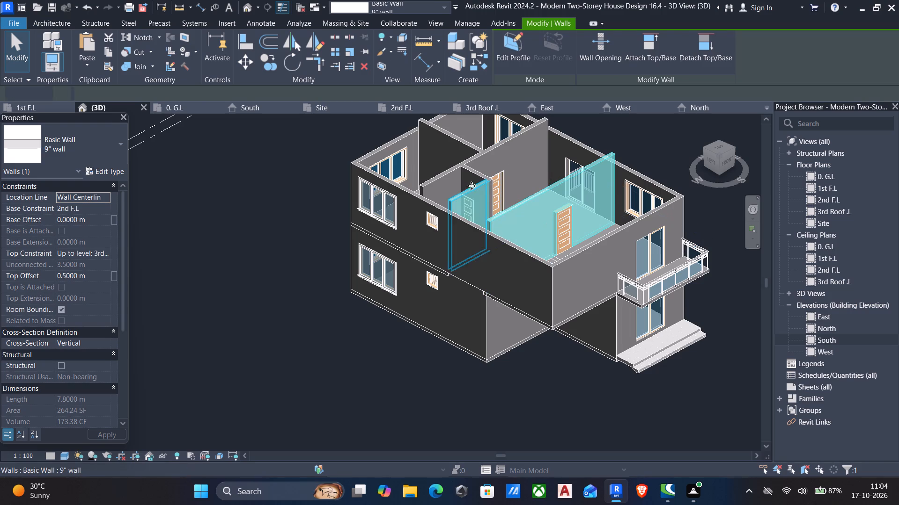
ctrl+click(477, 170)
ctrl+click(478, 158)
ctrl+click(471, 149)
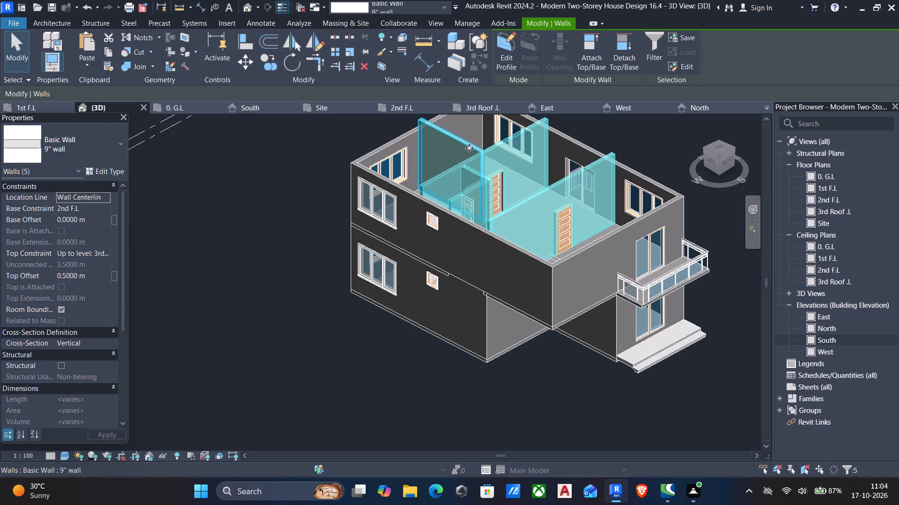
click(98, 270)
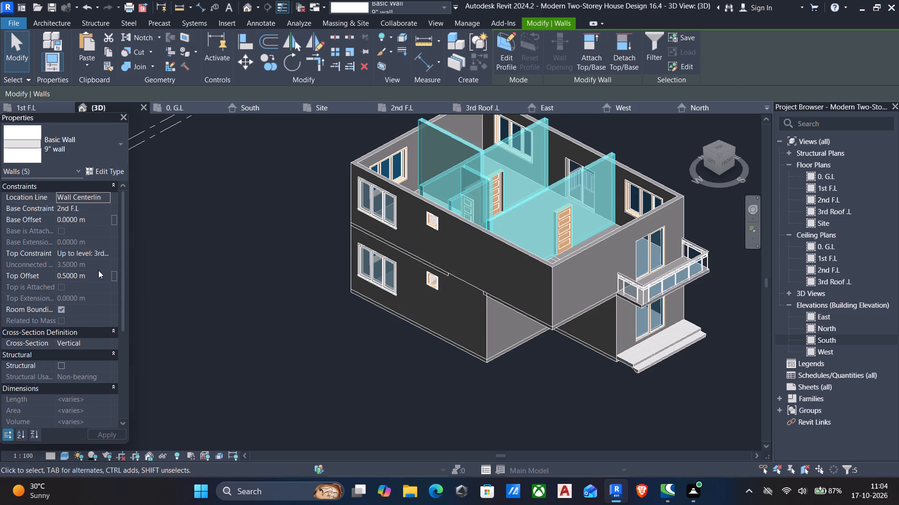
click(94, 278)
key(0)
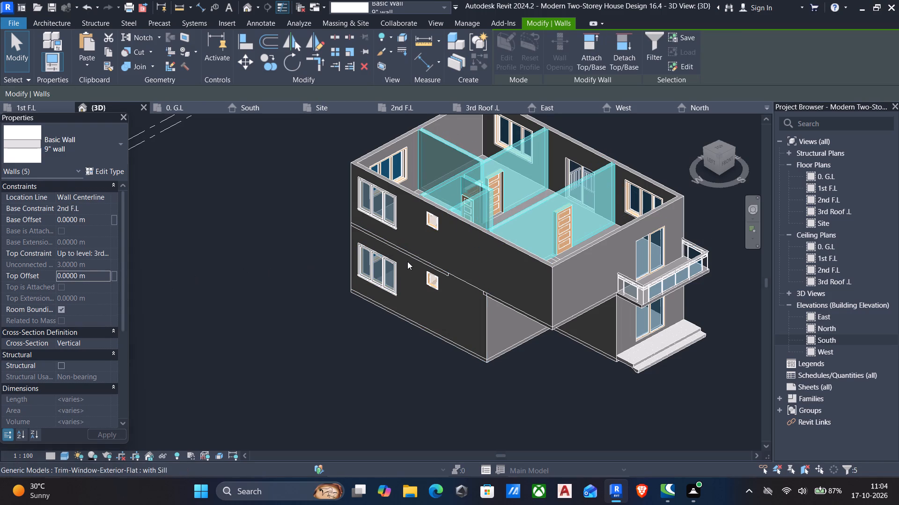
key(Escape)
In the South elevation, dimension the height between 2nd F.L and 3rd Roof .L, in line with the existing storey-height dimension.
shift+middle_drag(436, 281, 436, 282)
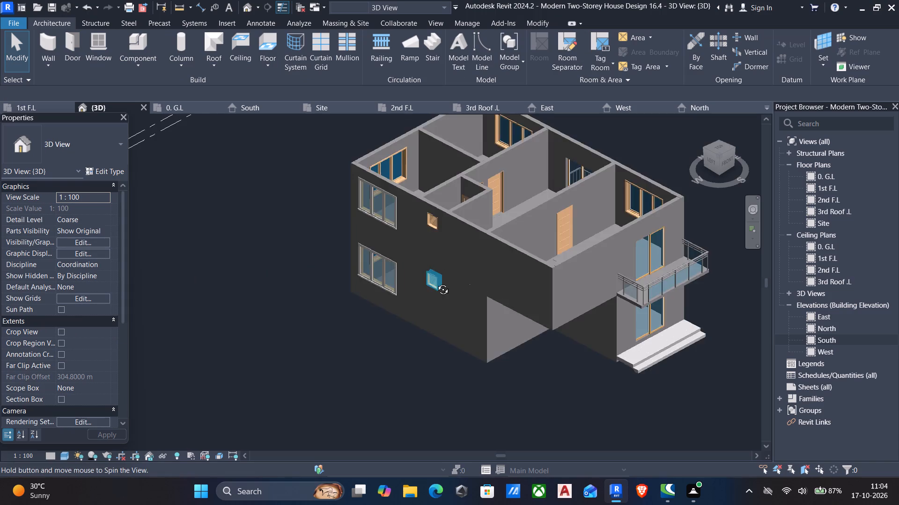
shift+middle_drag(436, 282, 517, 177)
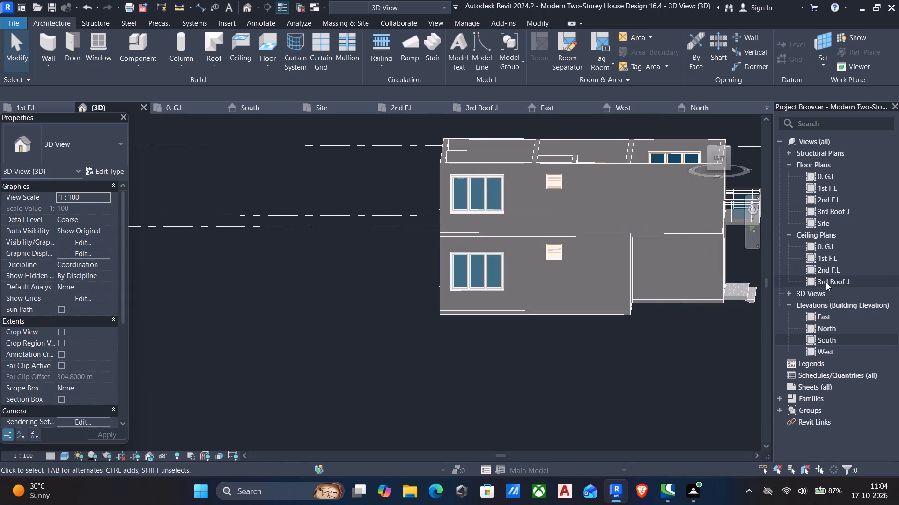
double_click(828, 336)
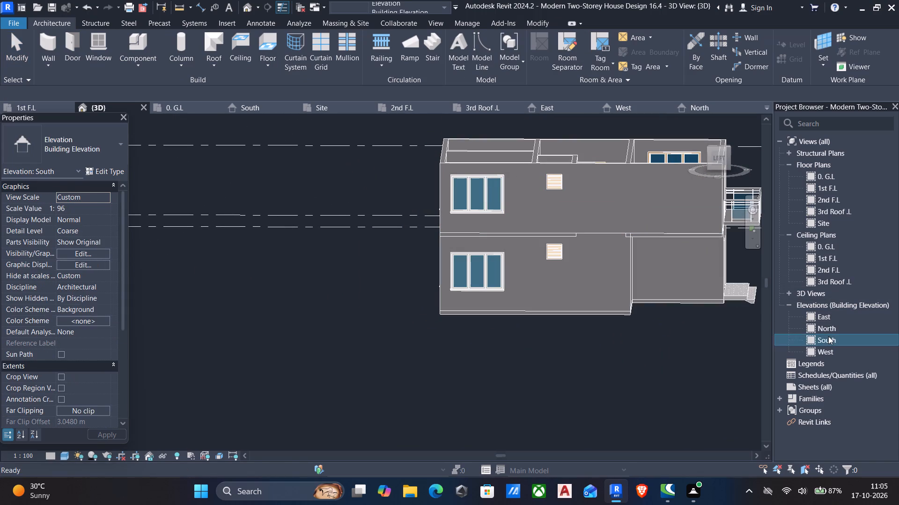
middle_drag(403, 255, 542, 341)
scroll(544, 341, down, 3)
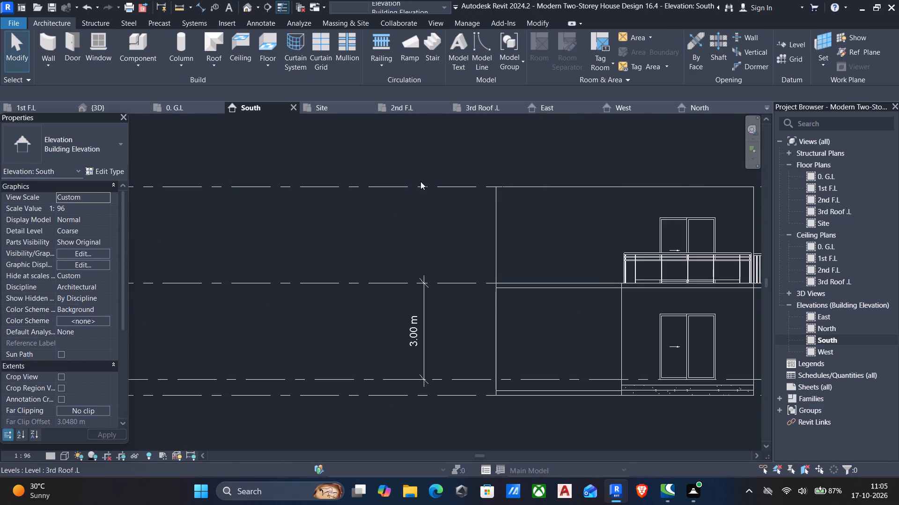
click(419, 308)
click(422, 306)
key(c)
scroll(423, 305, down, 1)
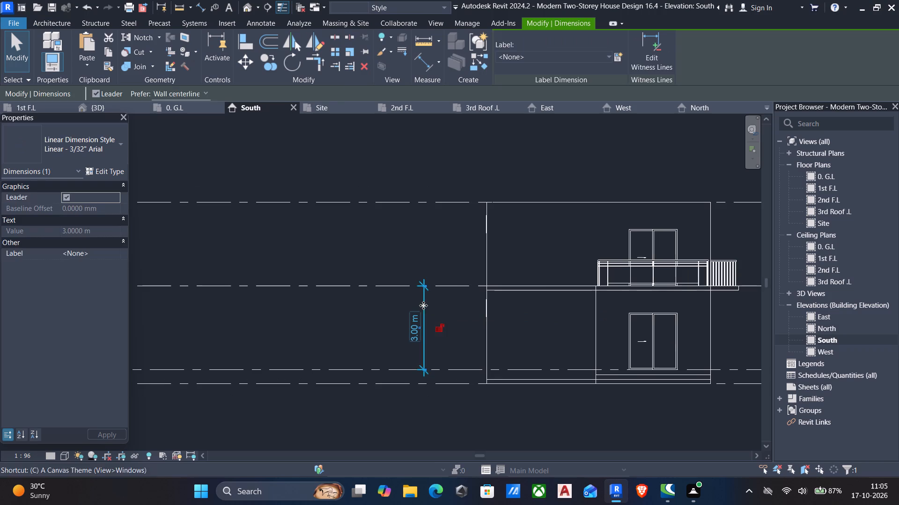
key(s)
click(426, 202)
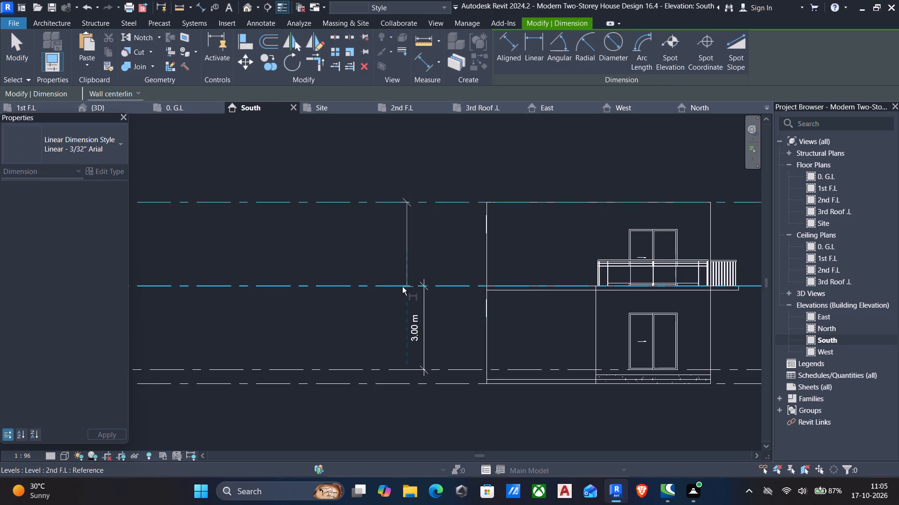
click(402, 287)
click(425, 268)
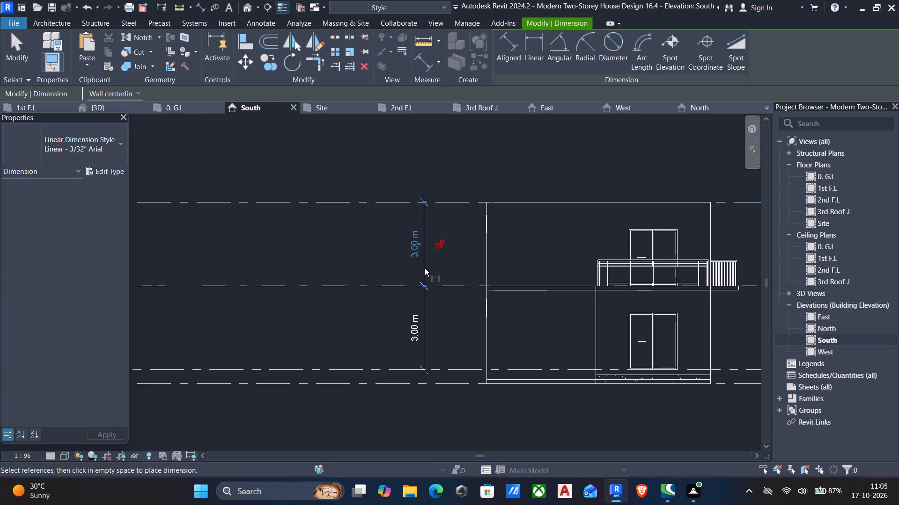
key(Escape)
scroll(477, 325, down, 2)
key(Escape)
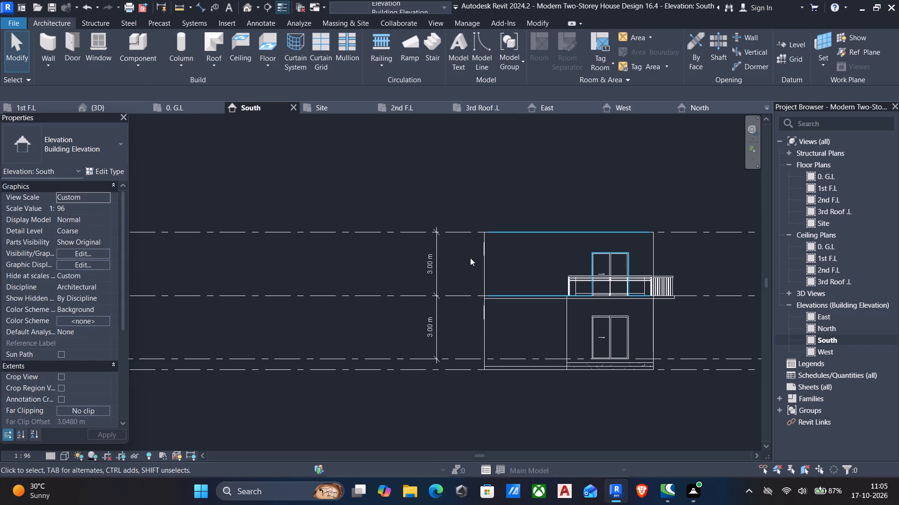
In the 3D view, set the sill height of the west wall's upper-storey triple casement window to 0.5887 m.
click(246, 11)
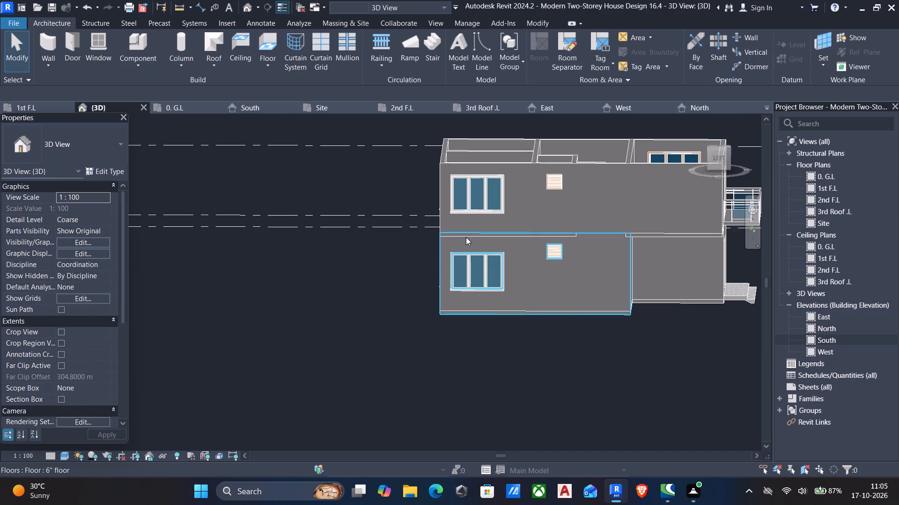
shift+middle_drag(466, 238, 510, 210)
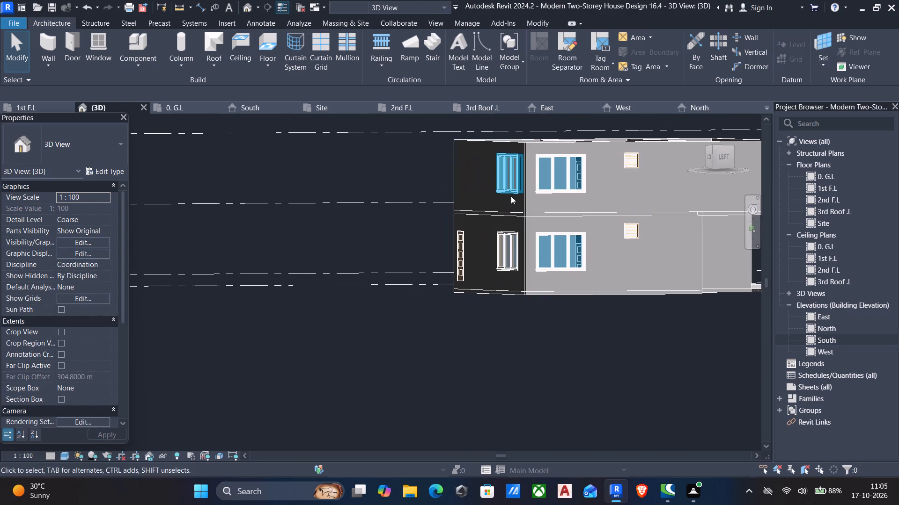
click(538, 188)
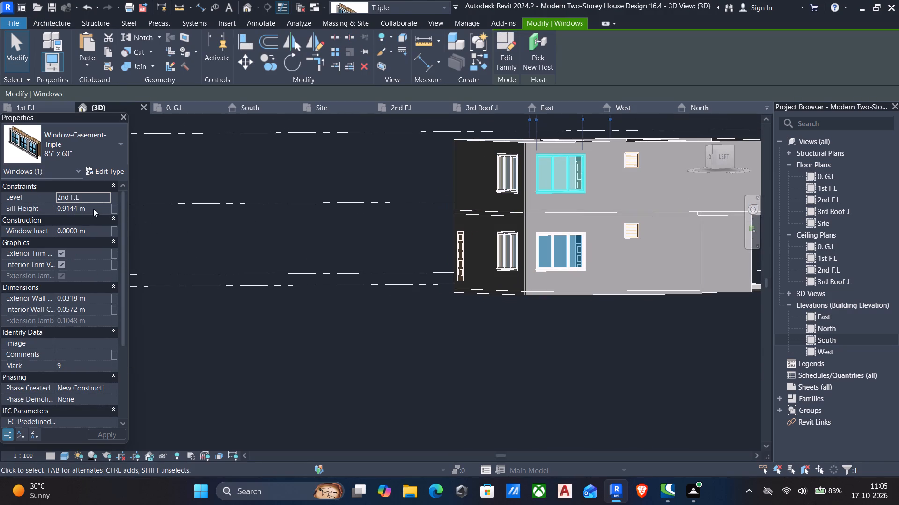
click(93, 209)
text(0.5)
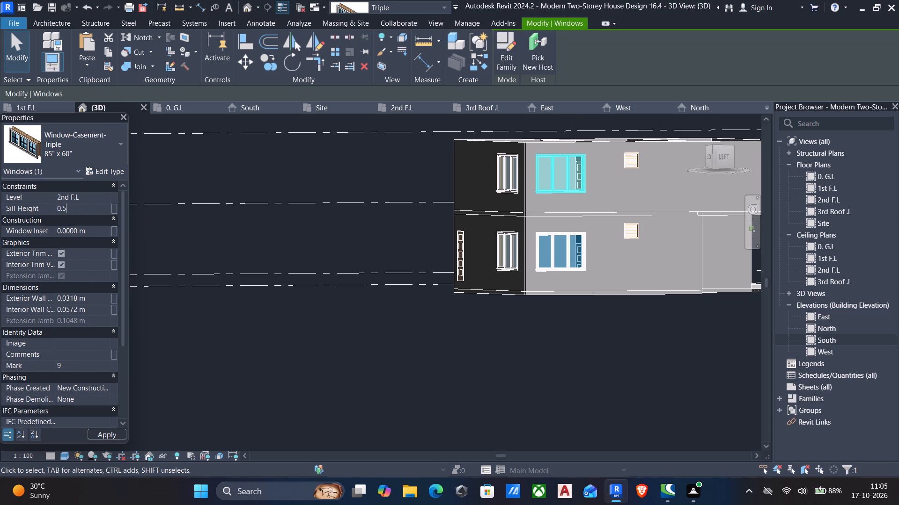
text(887)
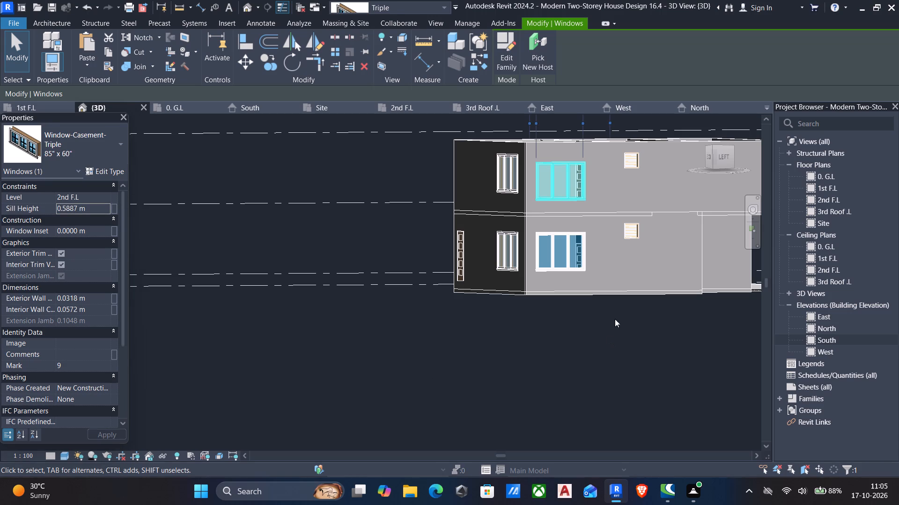
key(Escape)
Align the head of the rear wall's upper-storey casement window to the west wall's upper window head, using multiple alignment.
text(al)
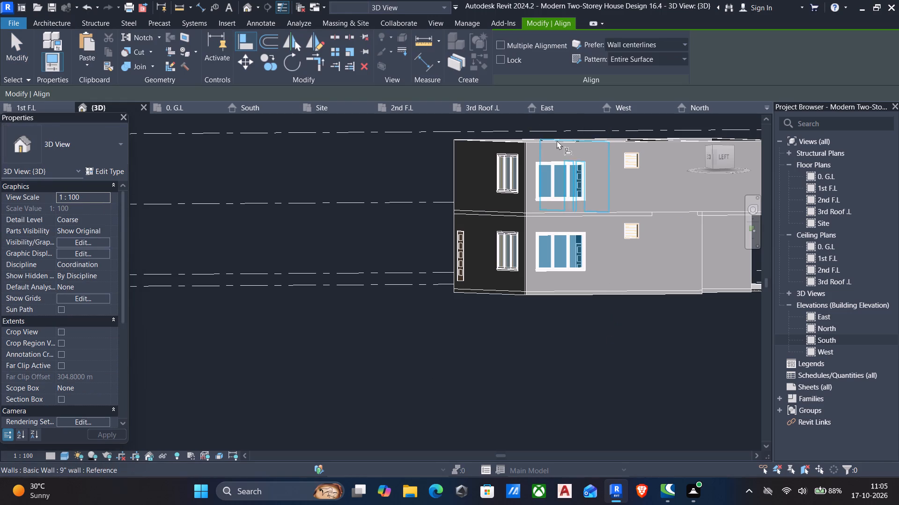
middle_drag(565, 174, 568, 218)
shift+middle_drag(568, 220, 567, 237)
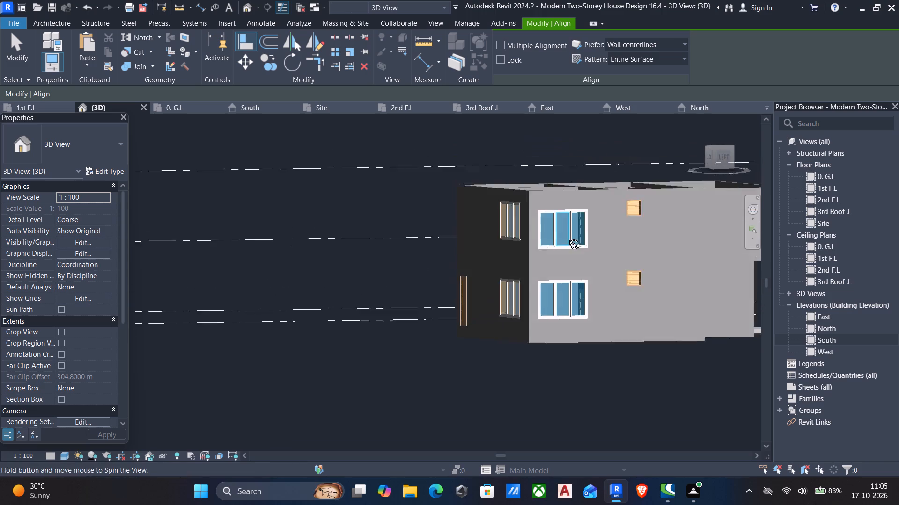
shift+middle_drag(567, 237, 567, 247)
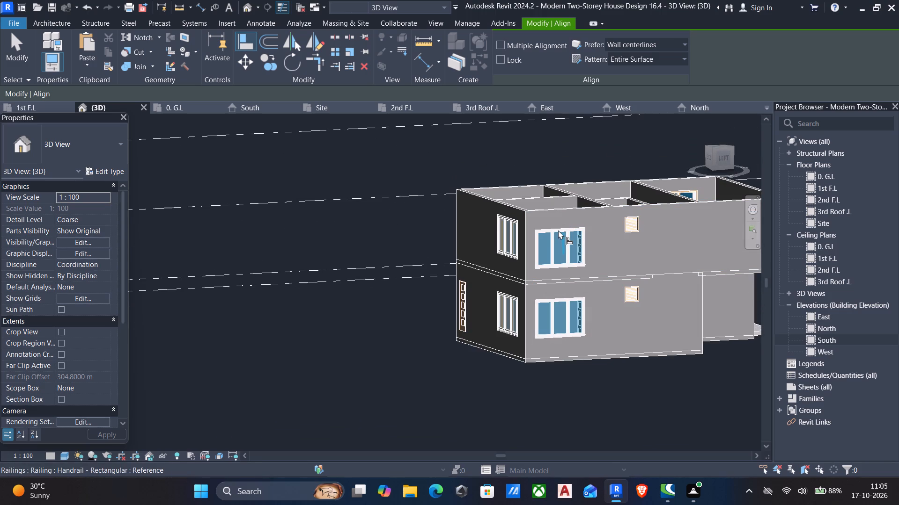
shift+middle_drag(548, 234, 589, 244)
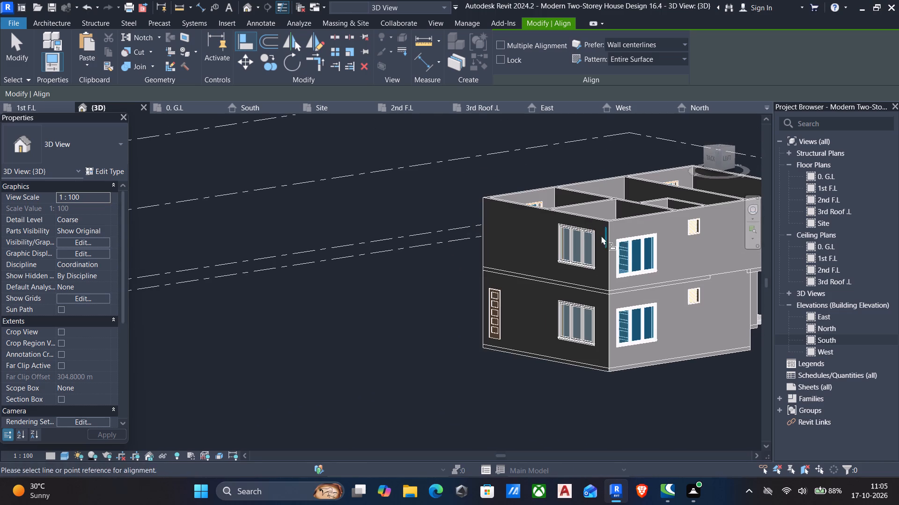
scroll(625, 240, up, 2)
click(639, 236)
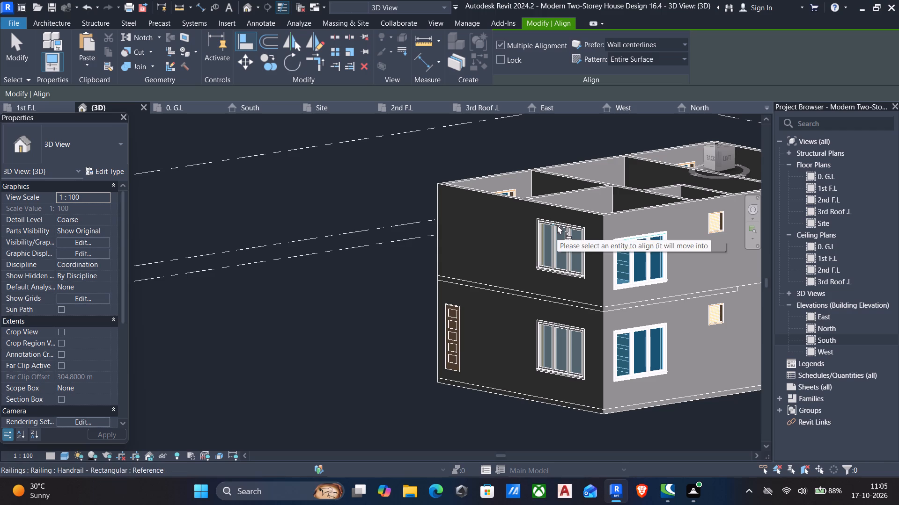
ctrl+click(558, 229)
Align the heads of both upper-storey casement windows on the east wall to the same west window head reference.
ctrl+scroll(555, 238, down, 4)
scroll(547, 257, down, 4)
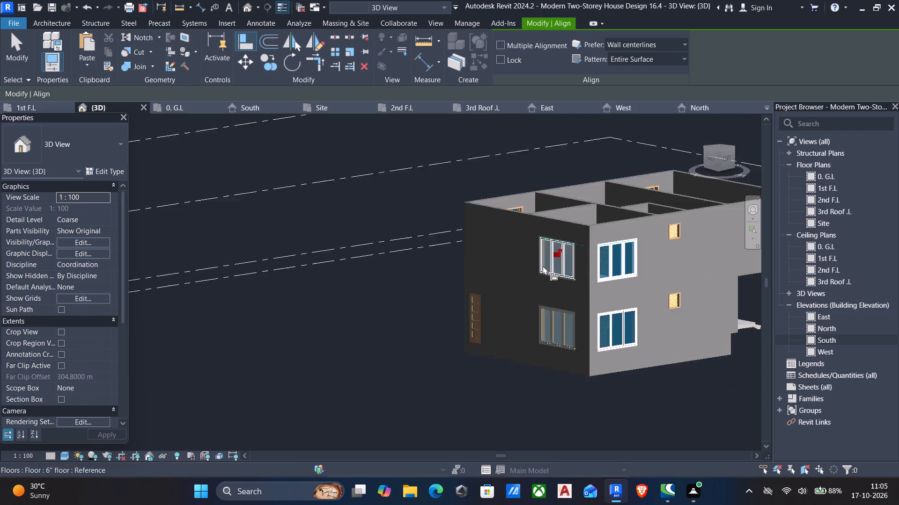
scroll(543, 266, down, 1)
shift+middle_drag(596, 284, 292, 320)
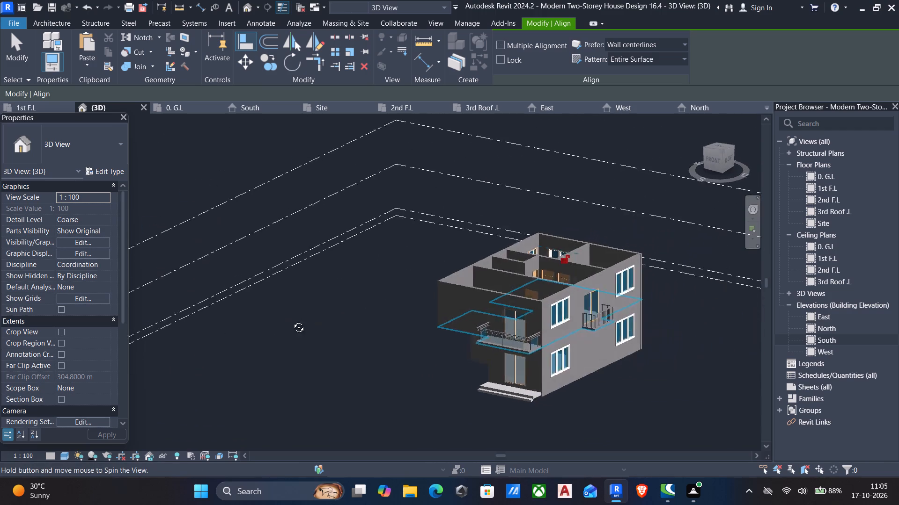
shift+middle_drag(292, 320, 357, 315)
middle_drag(441, 364, 431, 281)
shift+middle_drag(477, 271, 419, 279)
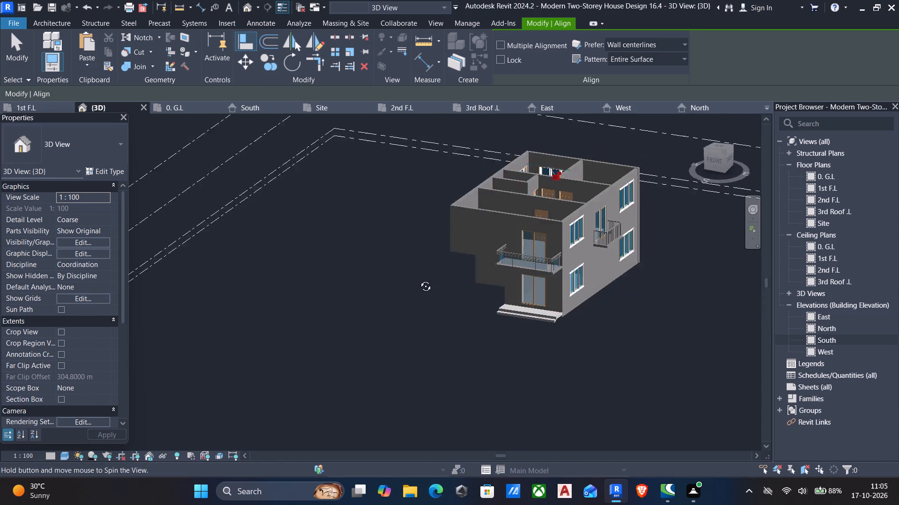
shift+middle_drag(419, 279, 343, 246)
scroll(448, 197, up, 3)
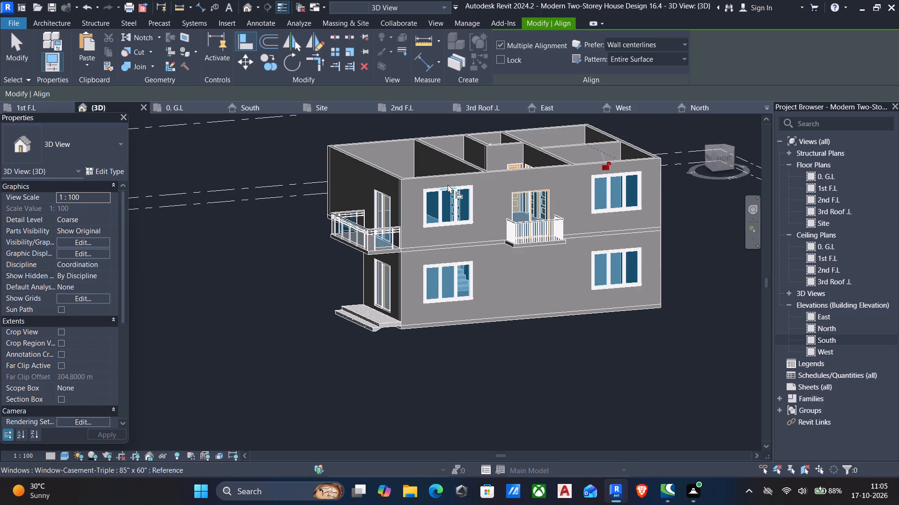
ctrl+click(451, 187)
ctrl+click(606, 175)
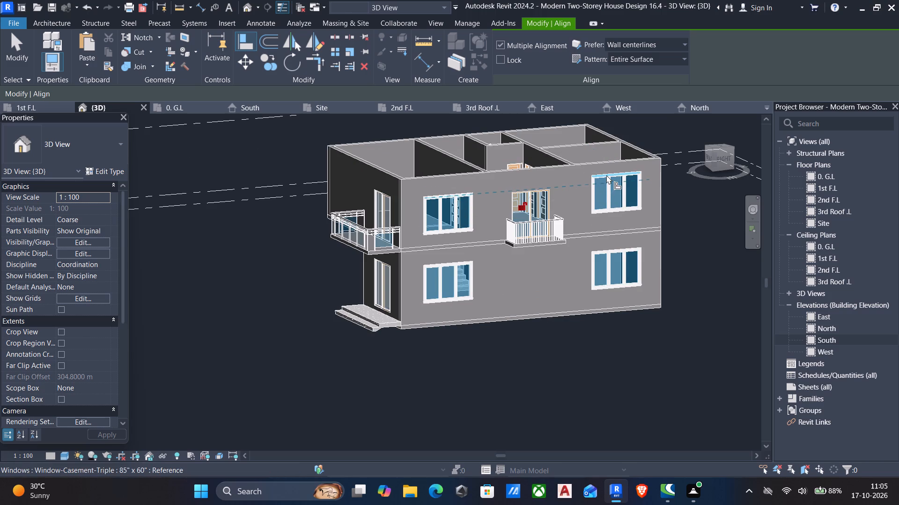
key(Escape)
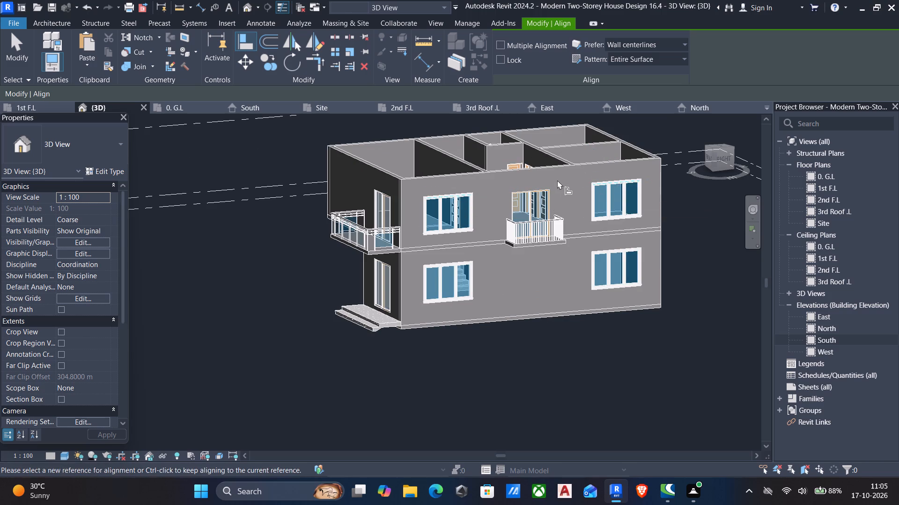
key(Escape)
Try a 3' sill height on the west wall's lower-storey triple casement window and settle on 2'.
shift+middle_drag(528, 254, 619, 281)
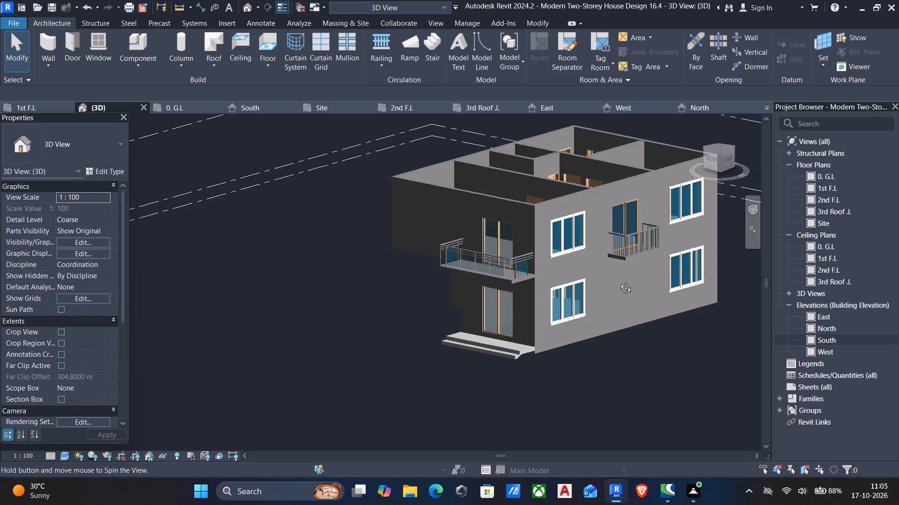
shift+middle_drag(619, 281, 772, 171)
shift+middle_drag(587, 231, 635, 290)
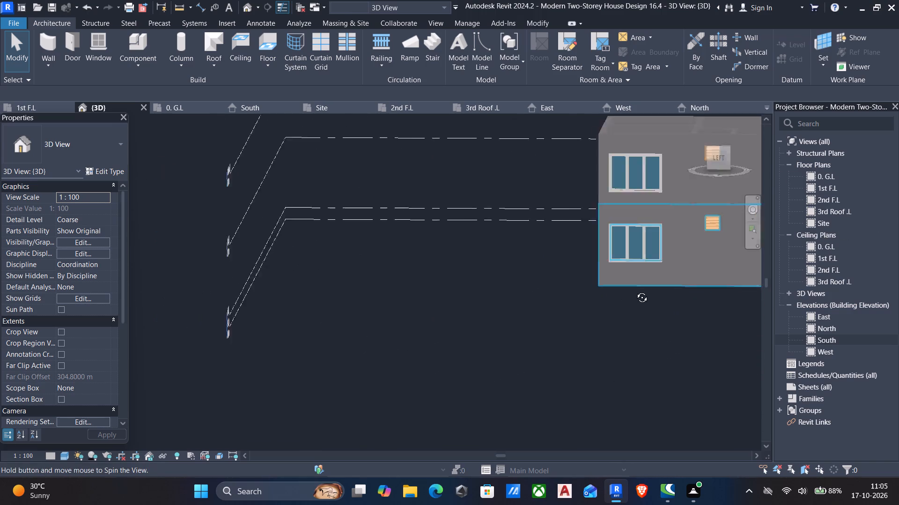
shift+middle_drag(635, 290, 419, 303)
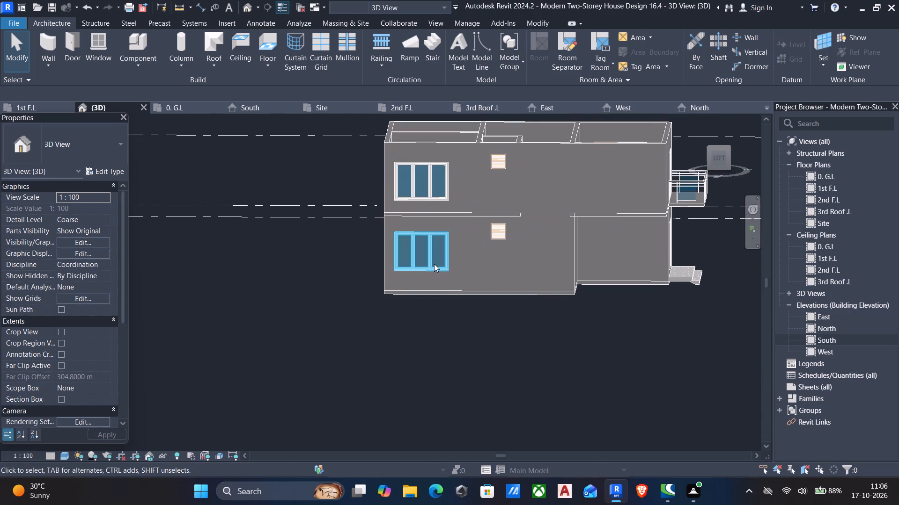
click(434, 264)
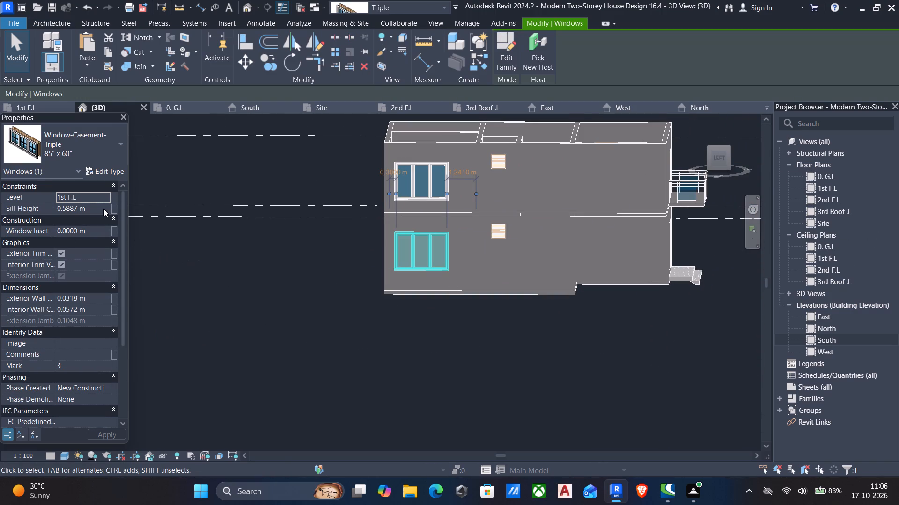
click(102, 207)
text(3')
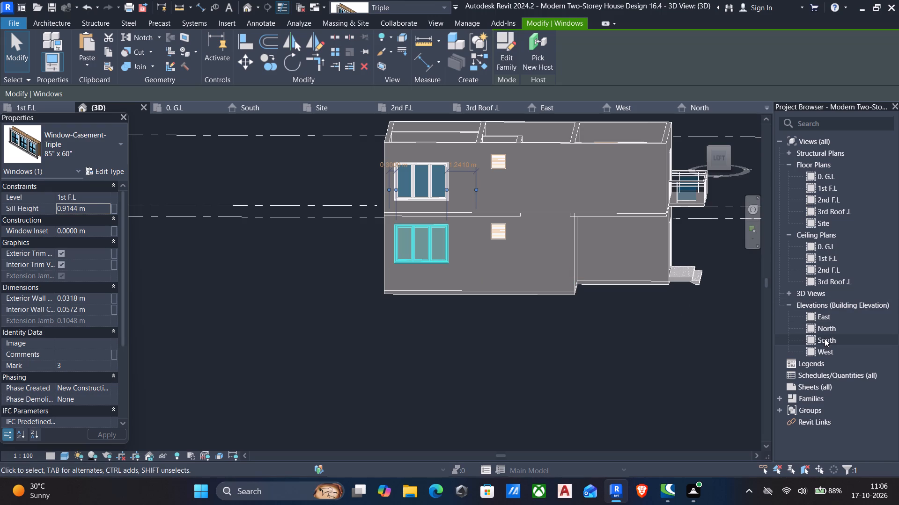
click(105, 209)
text(2')
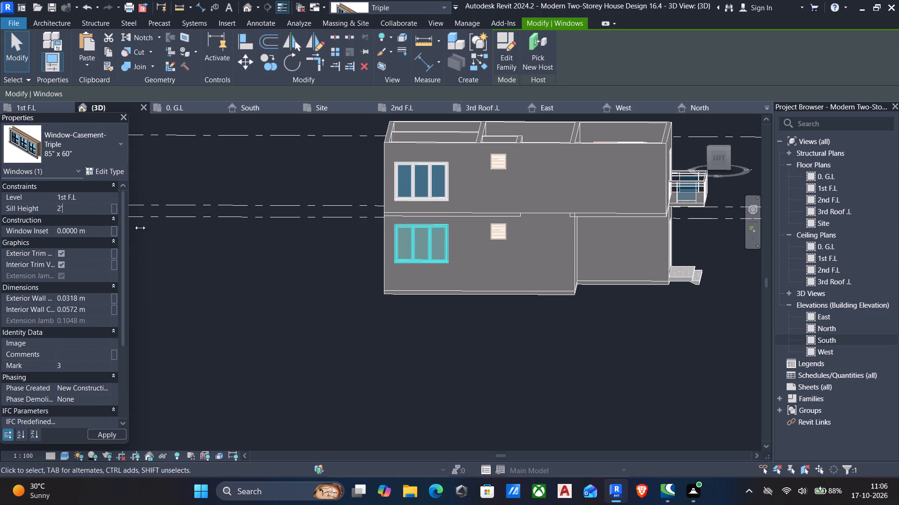
key(Escape)
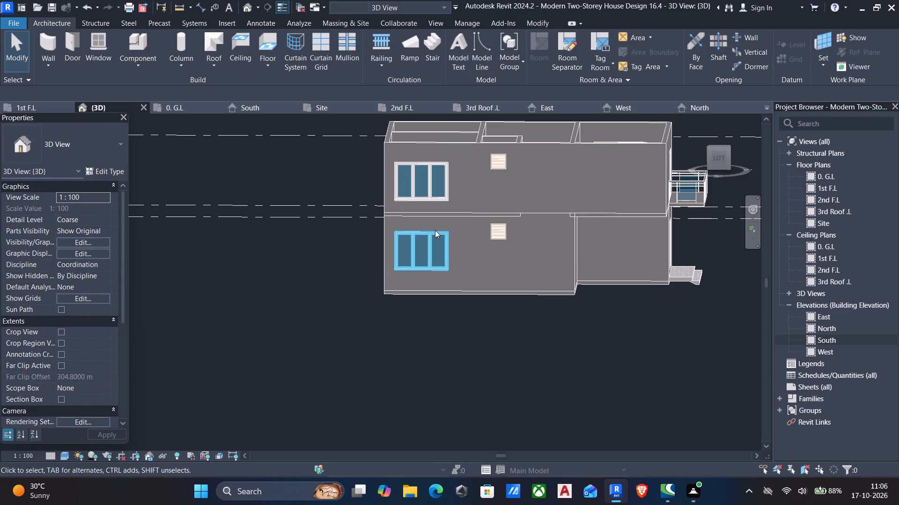
Undo the last two edits in the 3D view.
key(ctrl+z)
key(ctrl+z)
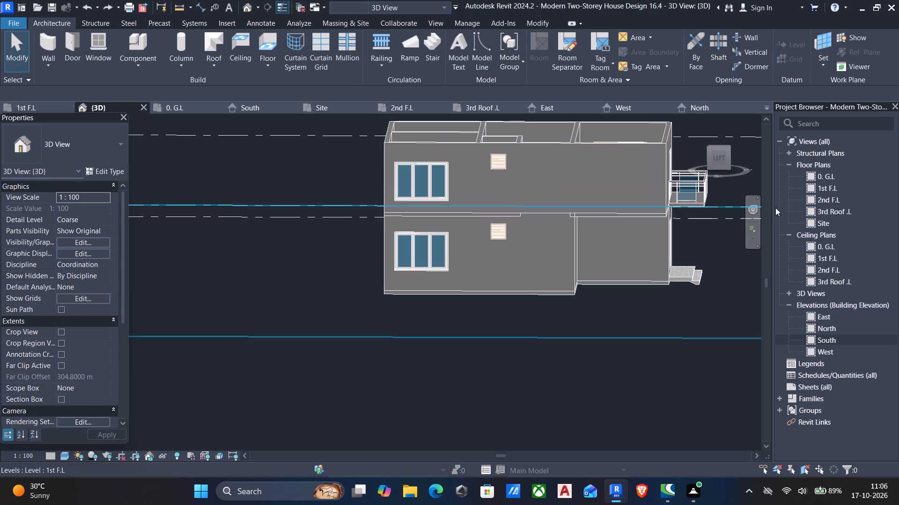
Open the 3rd Roof .L floor plan and set its underlay base level to 2nd F.L.
double_click(831, 212)
middle_drag(536, 288, 619, 274)
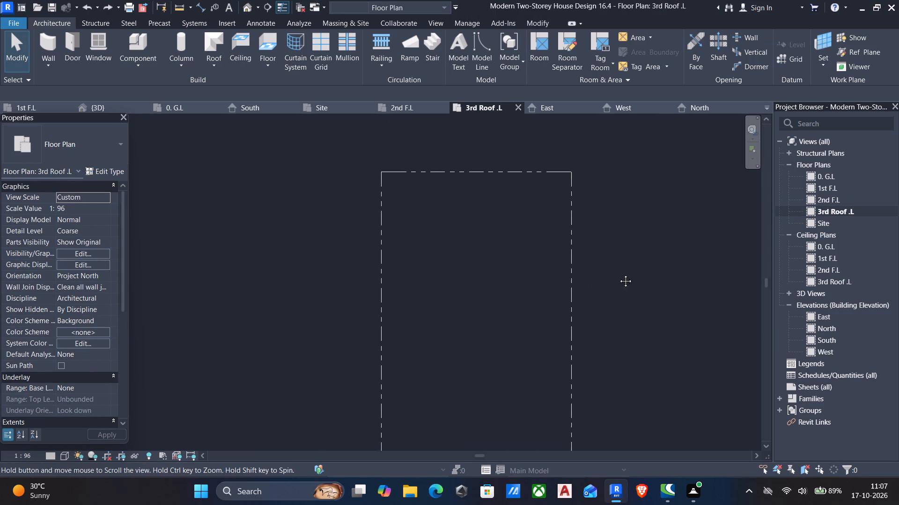
middle_drag(619, 274, 620, 274)
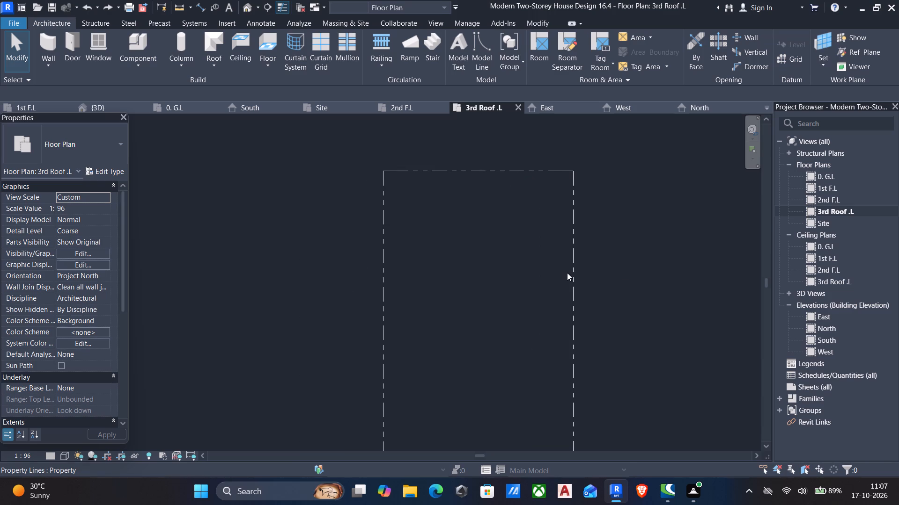
scroll(511, 299, down, 5)
middle_drag(485, 334, 474, 313)
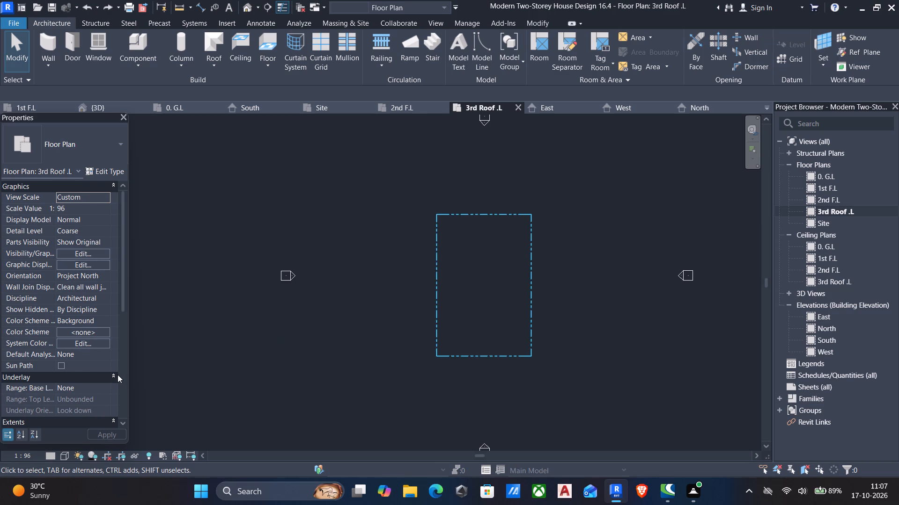
click(95, 385)
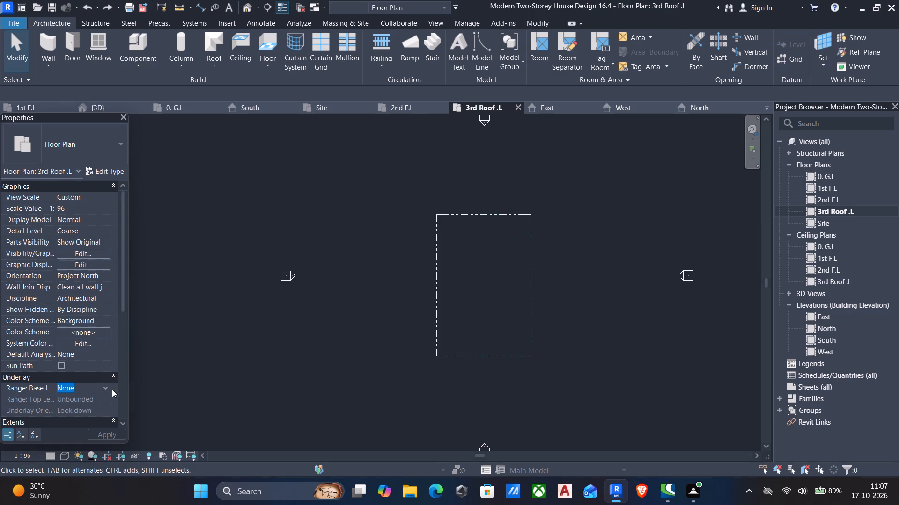
click(106, 386)
click(70, 428)
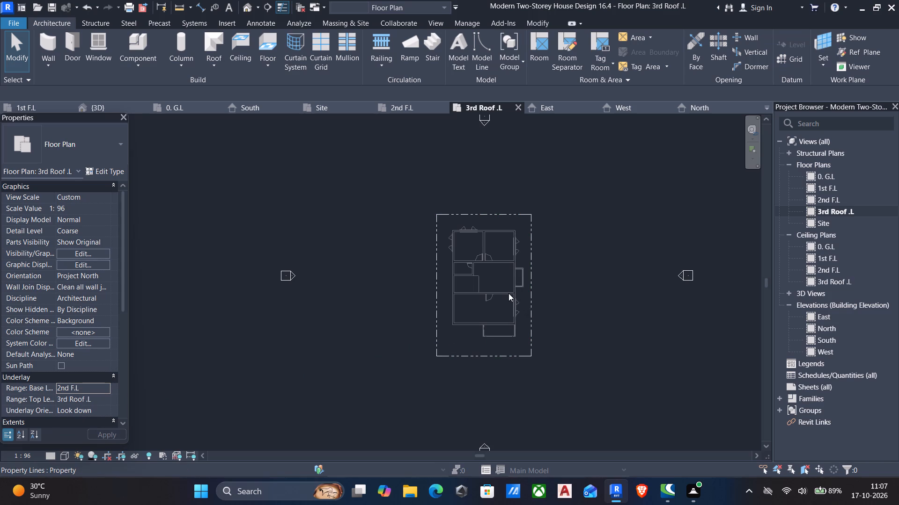
scroll(508, 293, up, 1)
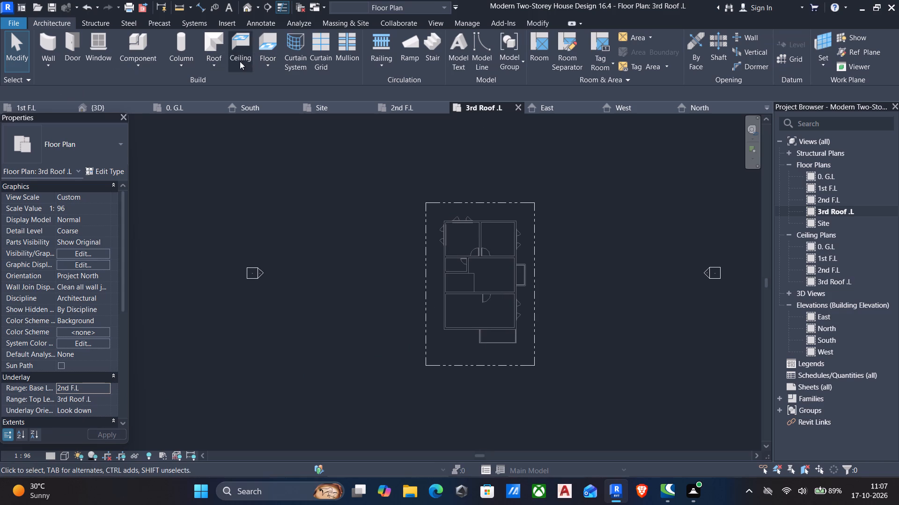
Start a Roof by Footprint and duplicate the Generic - 12" roof type as "300mm roof".
click(203, 66)
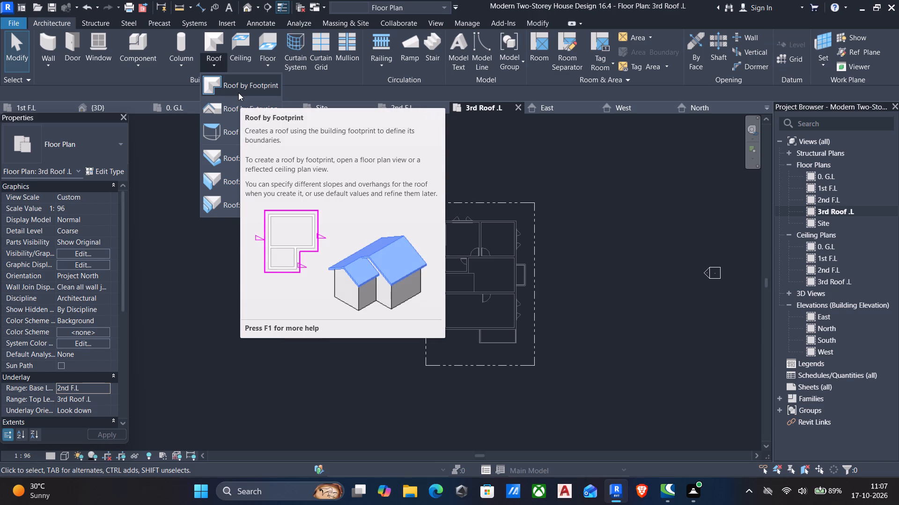
click(251, 84)
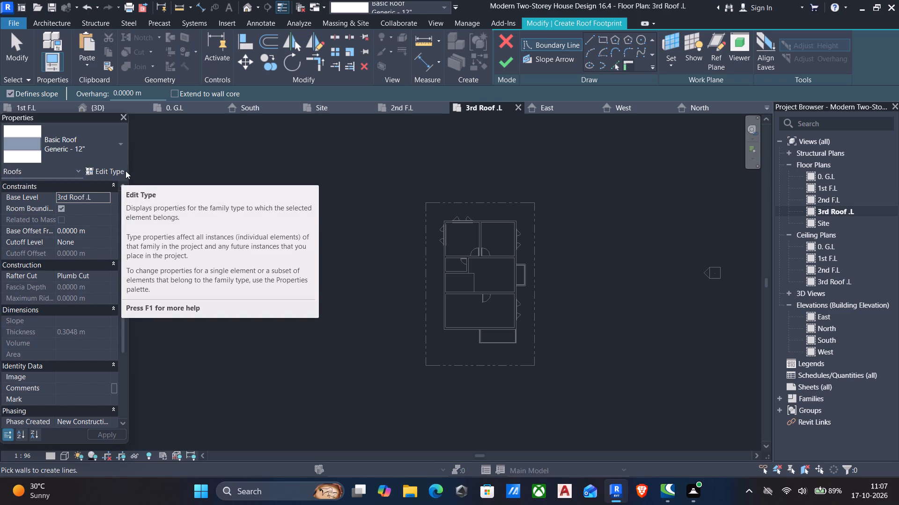
click(104, 169)
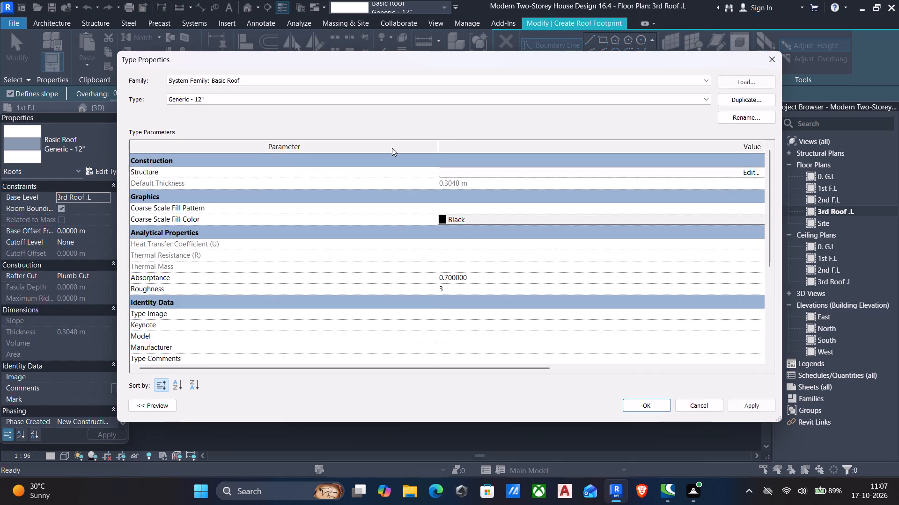
click(727, 101)
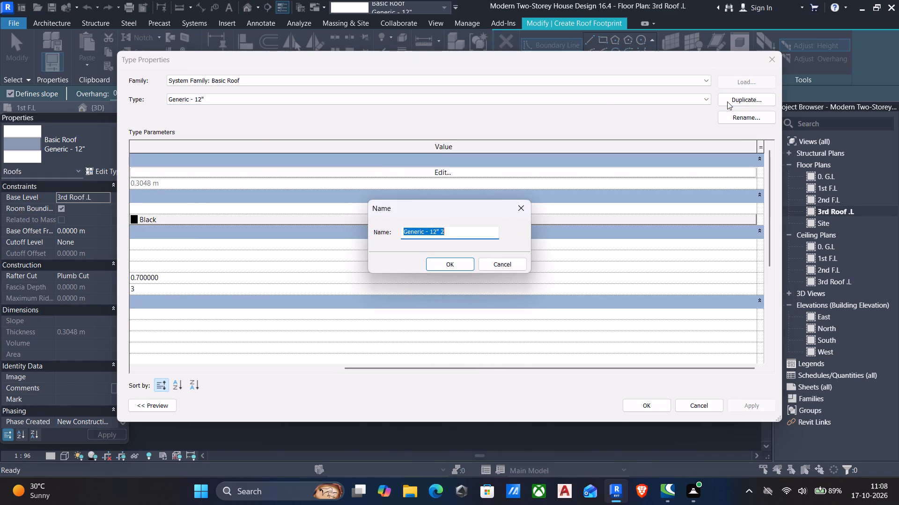
key(BackSpace)
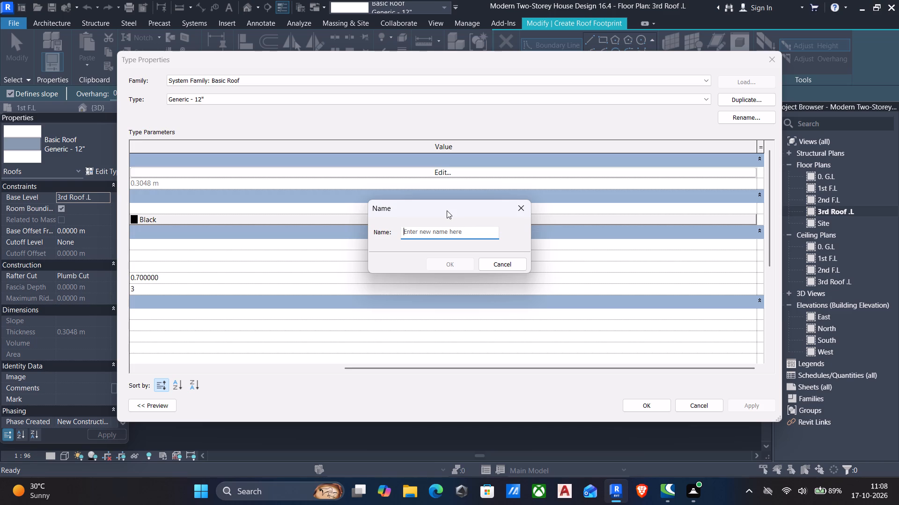
text(300)
text(mm ro)
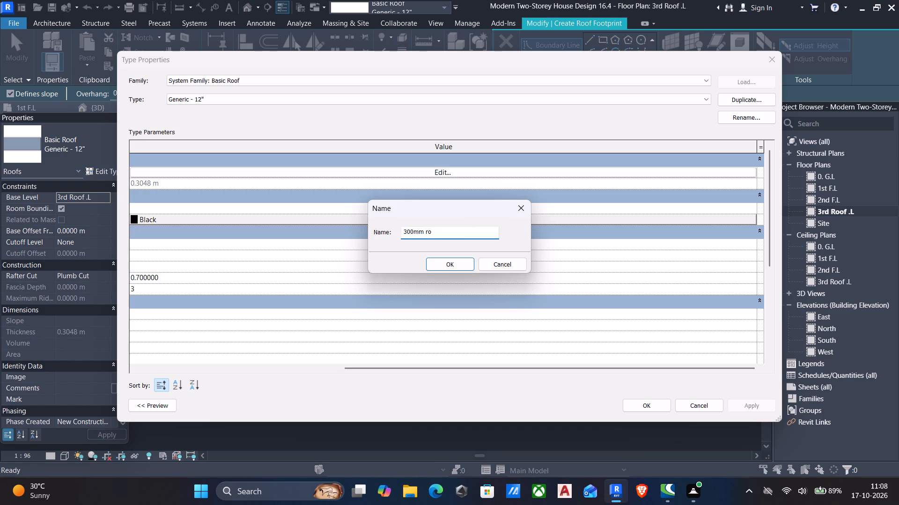
text(of)
click(449, 267)
Set the structure layer thickness of the 300mm roof type to 250 mm and apply it.
click(434, 172)
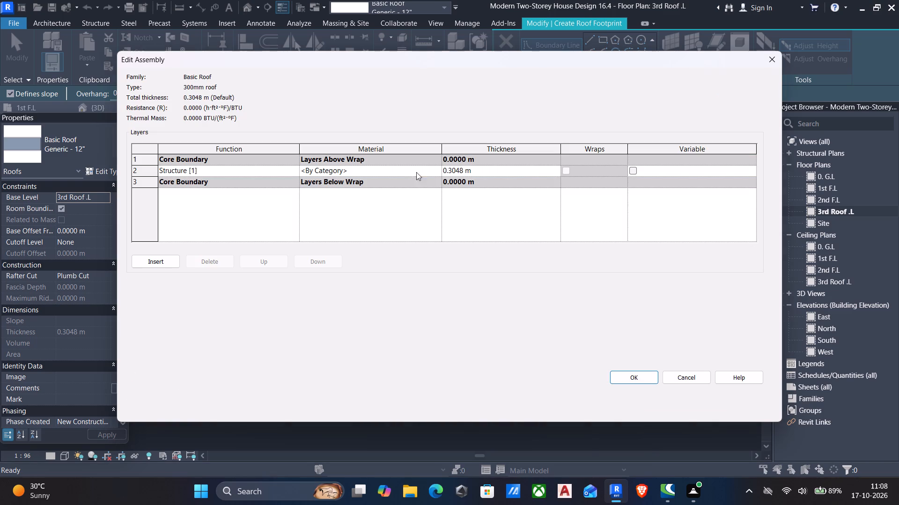
click(513, 171)
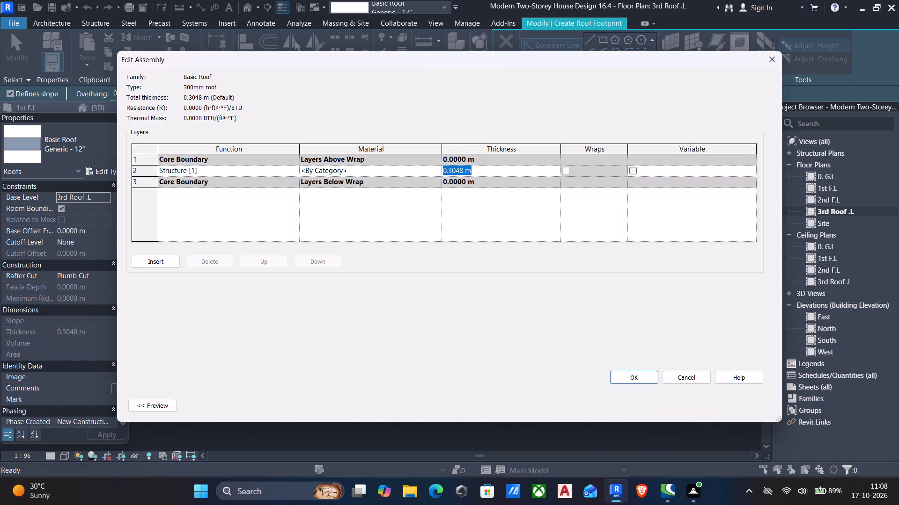
text(250mm)
key(Return)
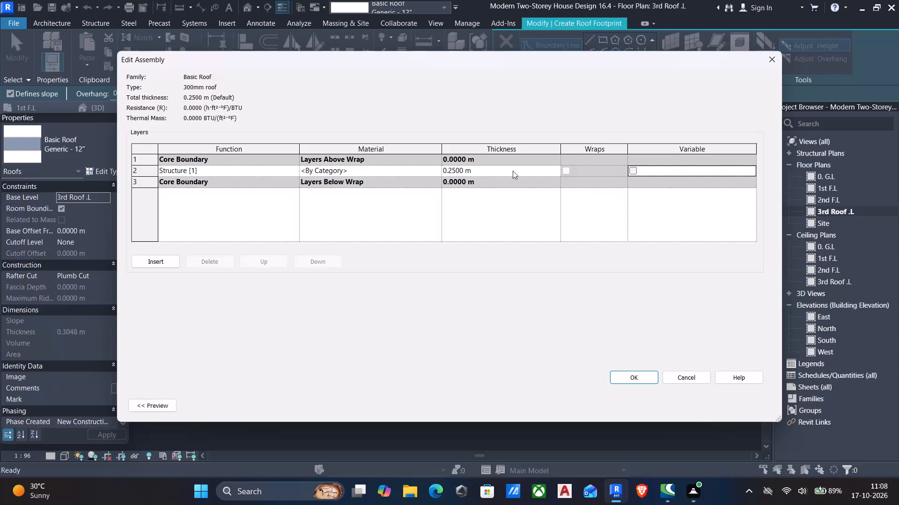
click(642, 378)
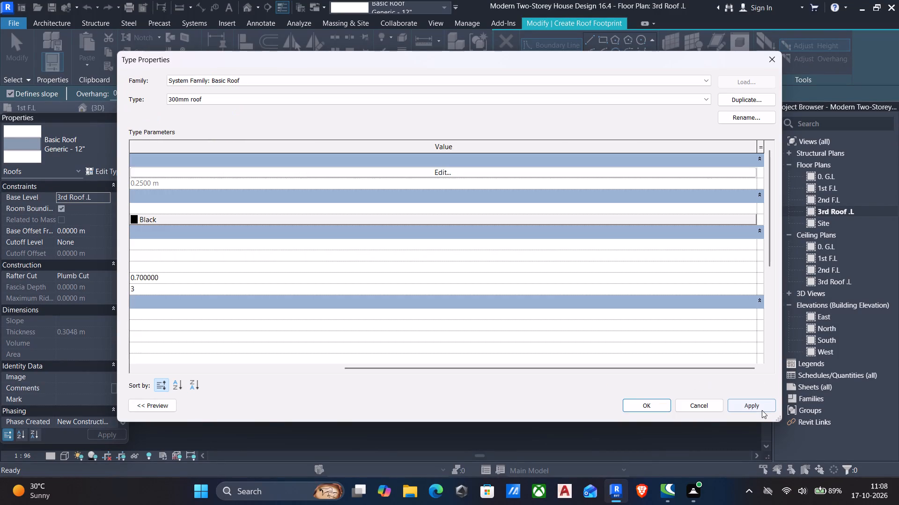
click(756, 404)
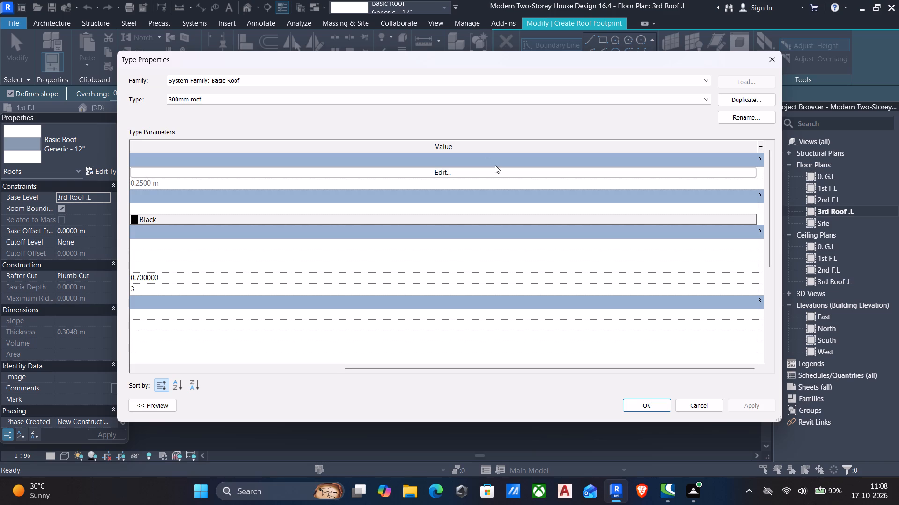
Insert a new structure layer in the 300mm roof assembly and move it above the upper core boundary.
click(429, 168)
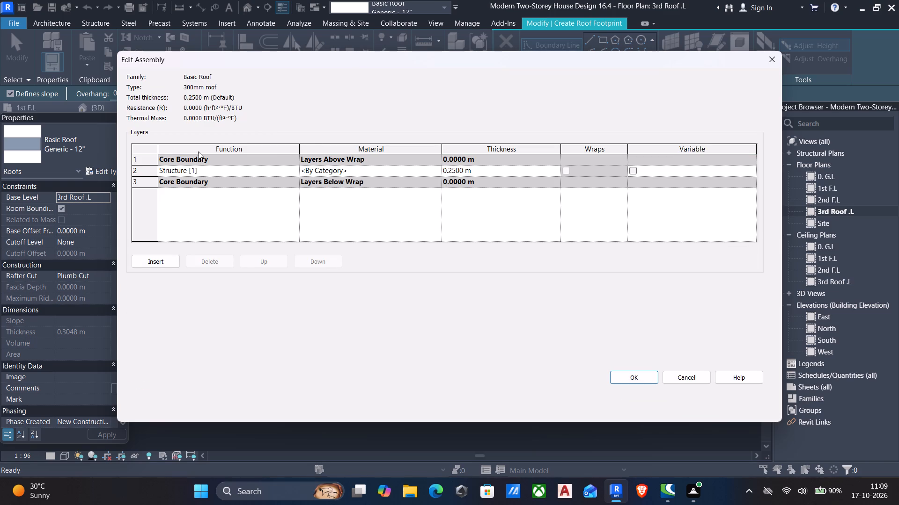
click(148, 261)
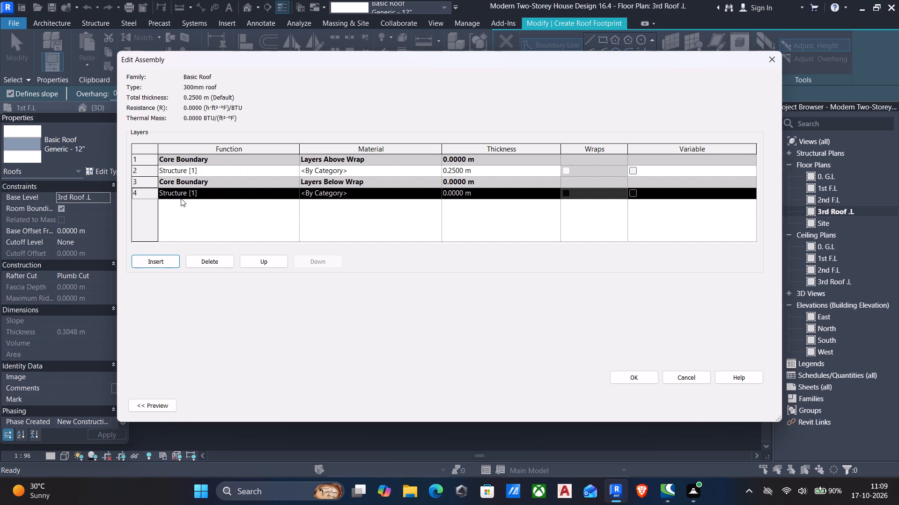
click(175, 195)
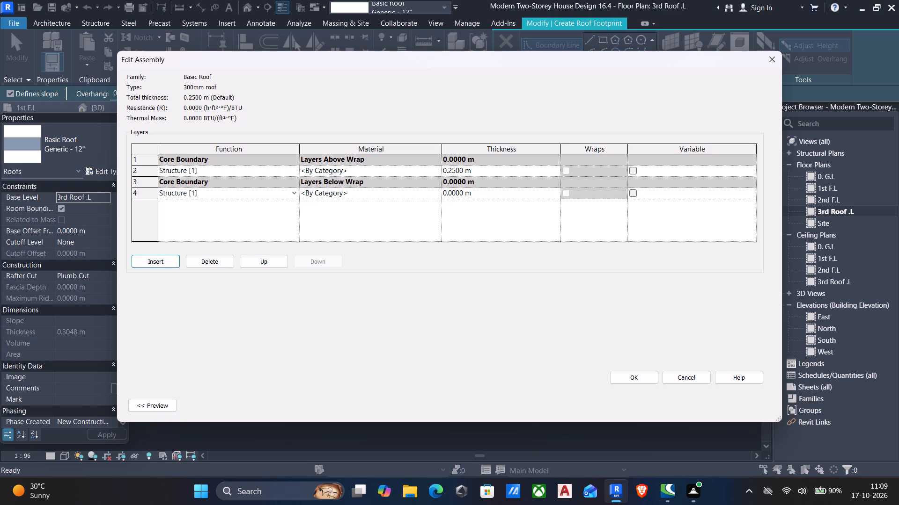
click(149, 196)
key(Up)
key(Up)
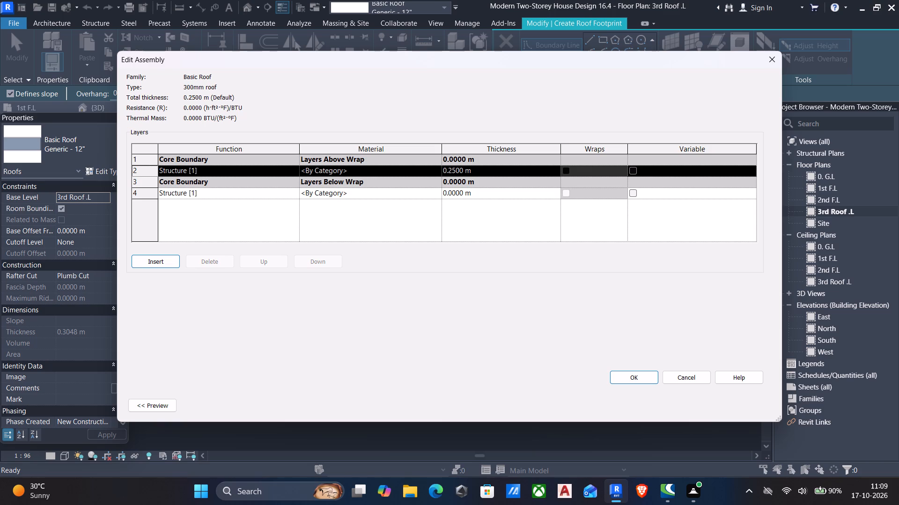
key(Up)
key(Up)
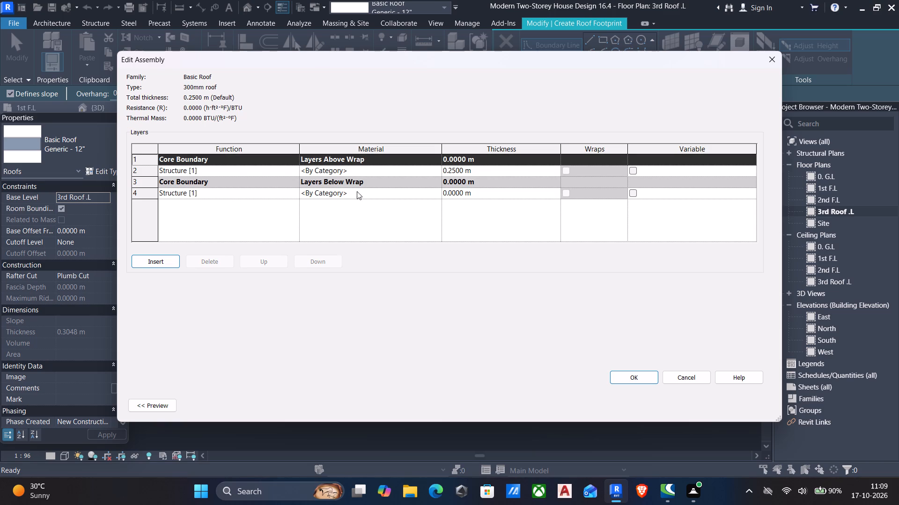
click(158, 194)
key(Up)
key(Up)
key(Up)
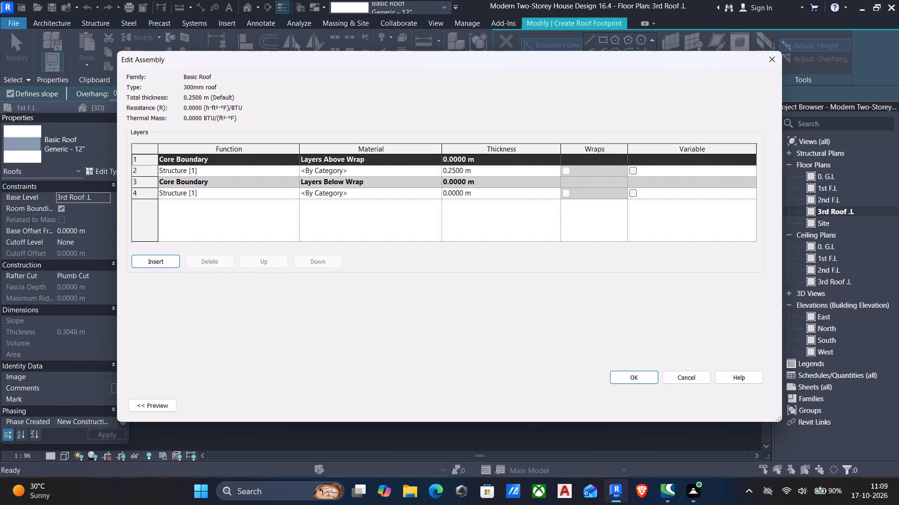
click(161, 194)
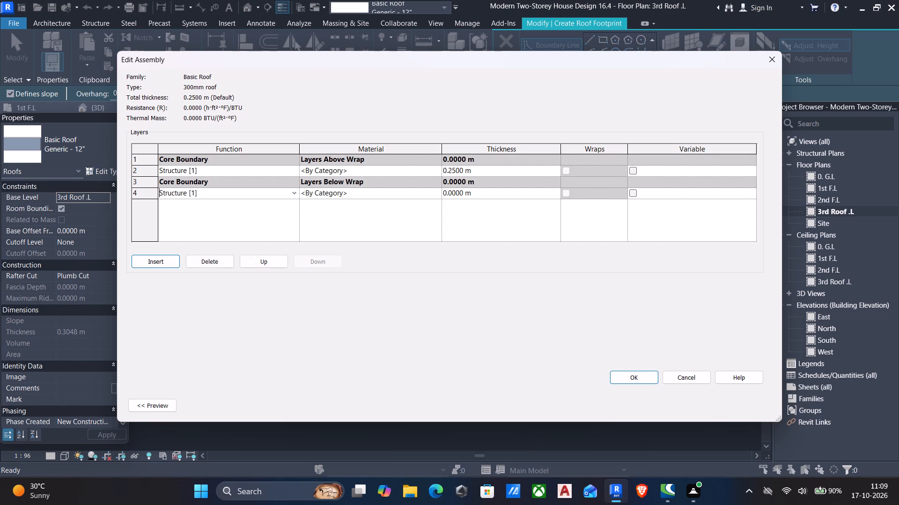
click(144, 193)
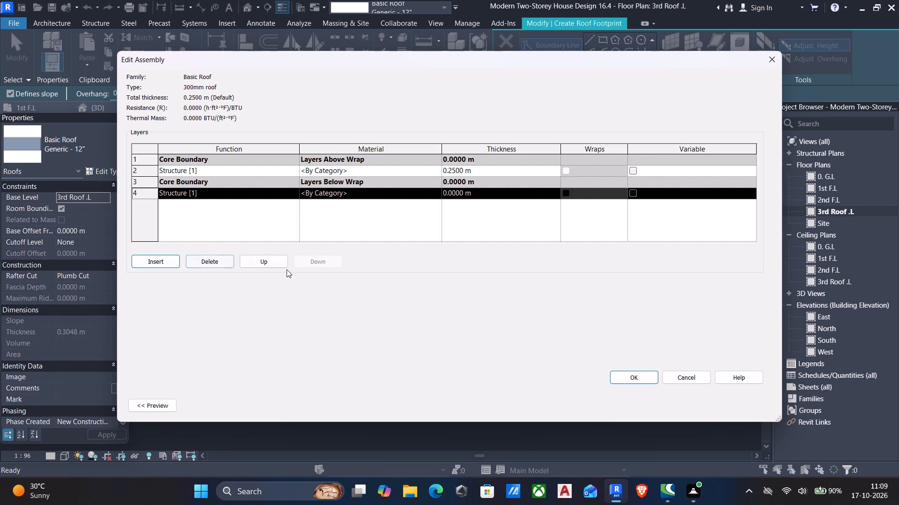
triple_click(256, 257)
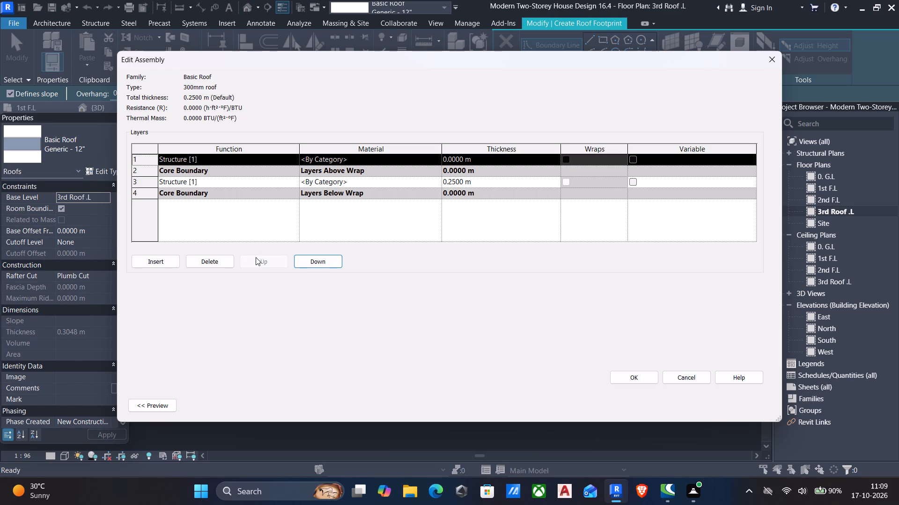
Set the new top layer's thickness to 0.05 m and apply the 300mm roof type changes.
click(478, 163)
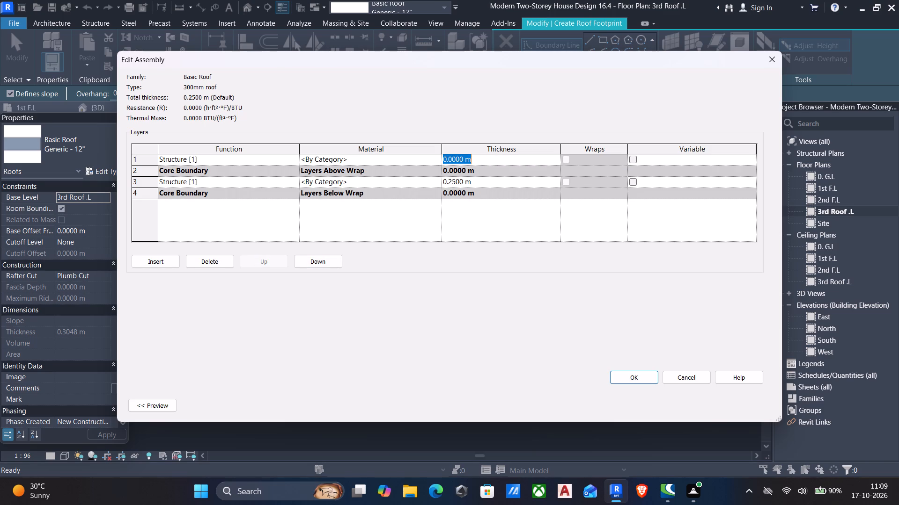
text(0.05)
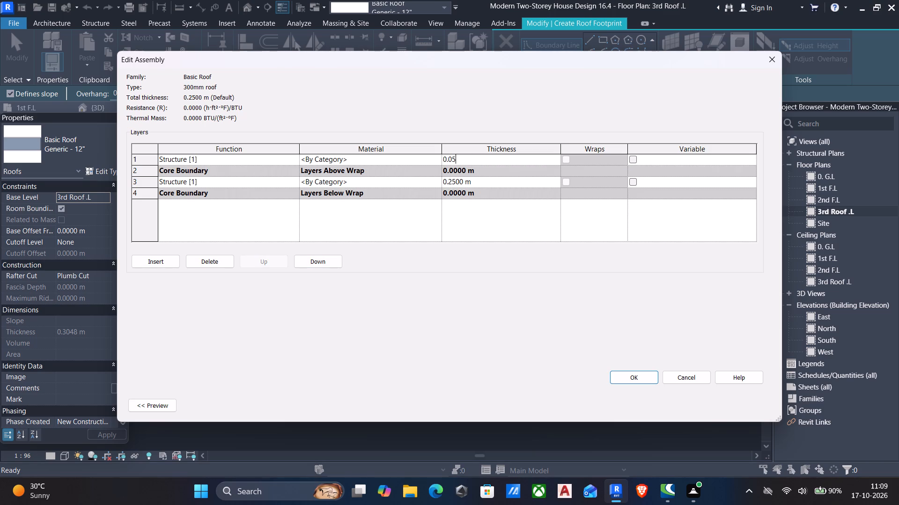
key(Return)
click(626, 379)
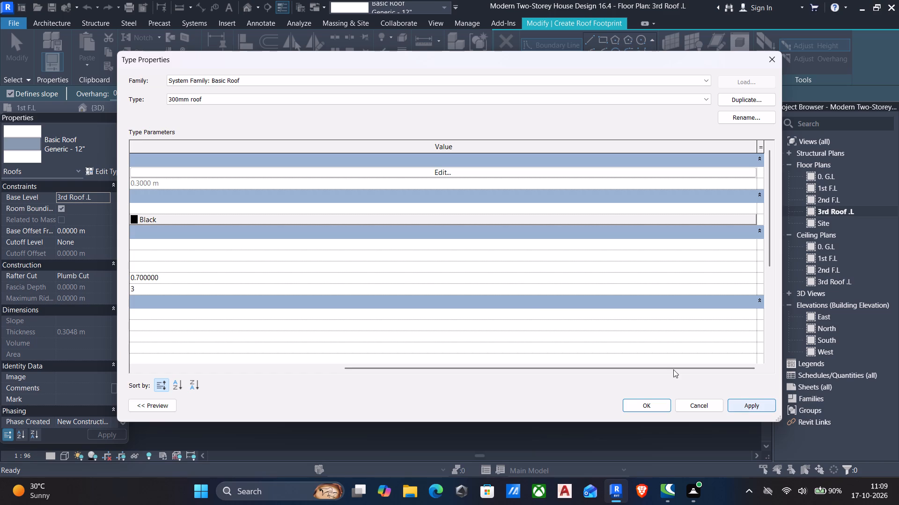
click(772, 404)
click(630, 403)
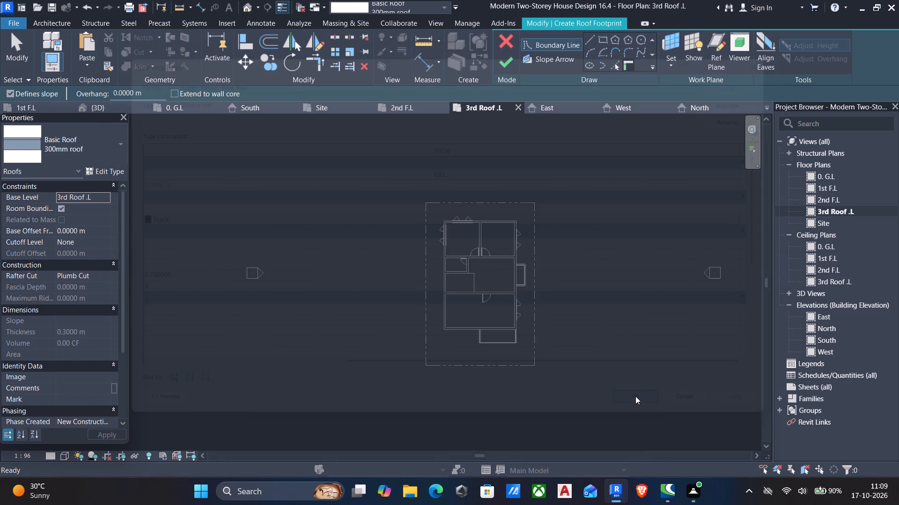
Pick the north and east exterior walls as sloped roof boundary lines with a 1.2 m outward offset.
scroll(634, 386, down, 2)
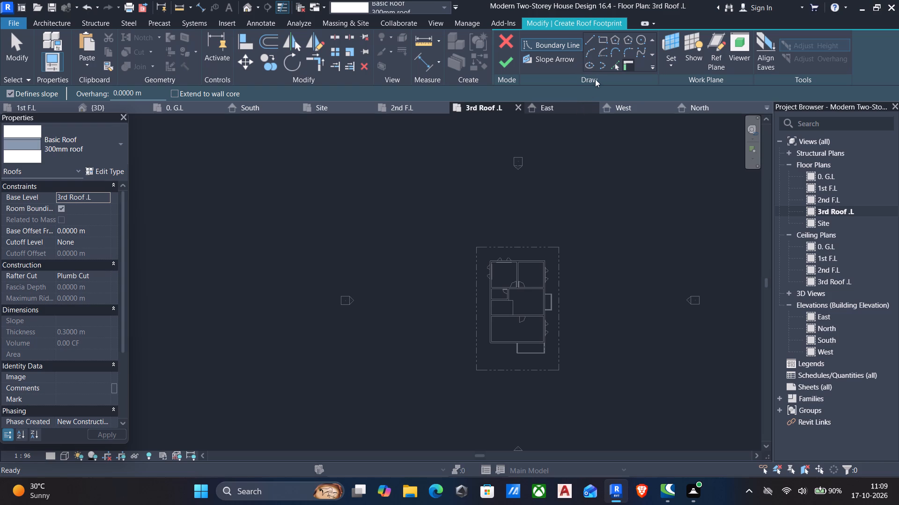
click(614, 64)
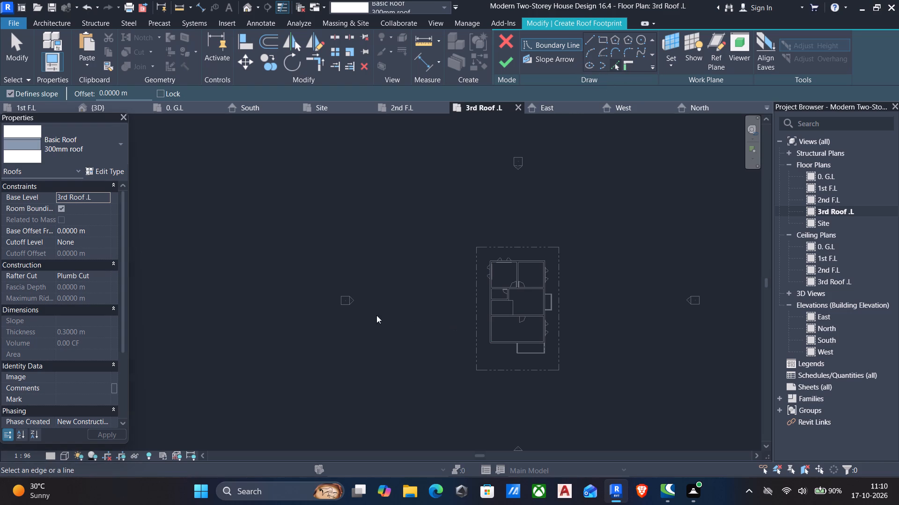
drag(138, 97, 40, 98)
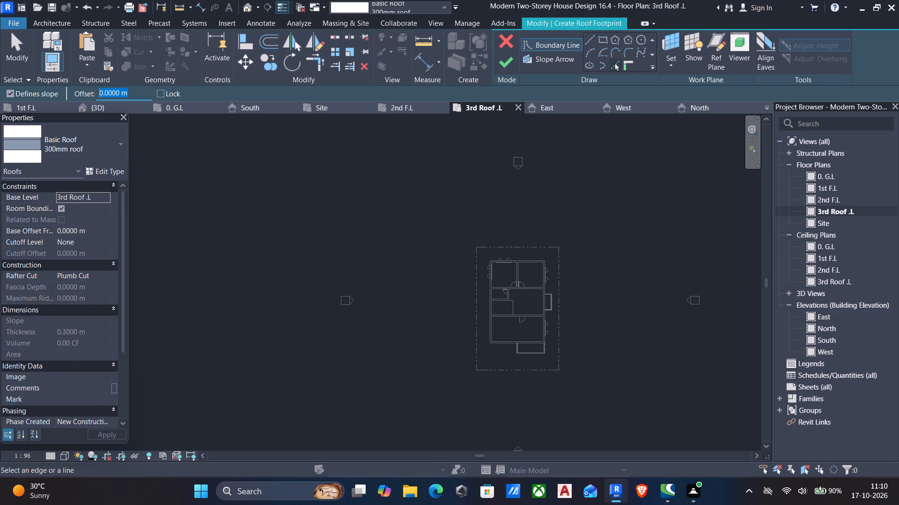
drag(40, 98, 0, 94)
text(1.2)
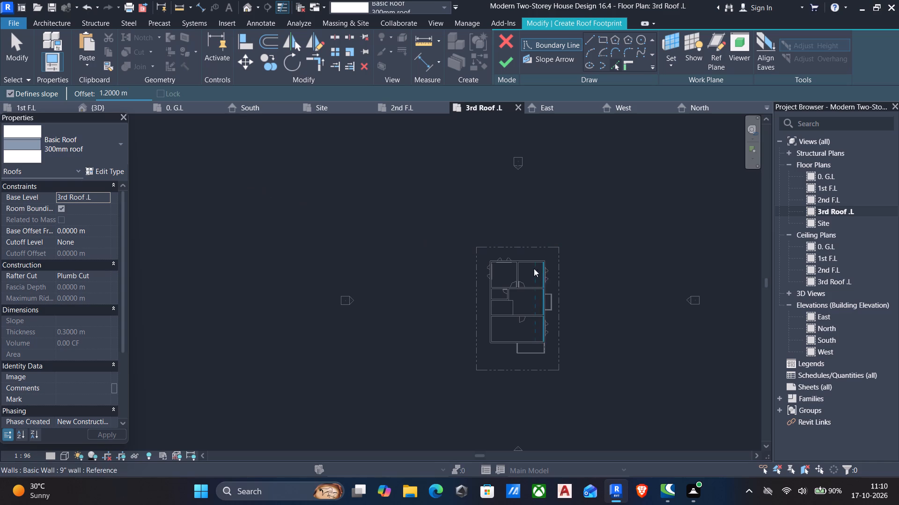
scroll(380, 216, up, 3)
middle_drag(521, 318, 507, 302)
scroll(507, 301, up, 1)
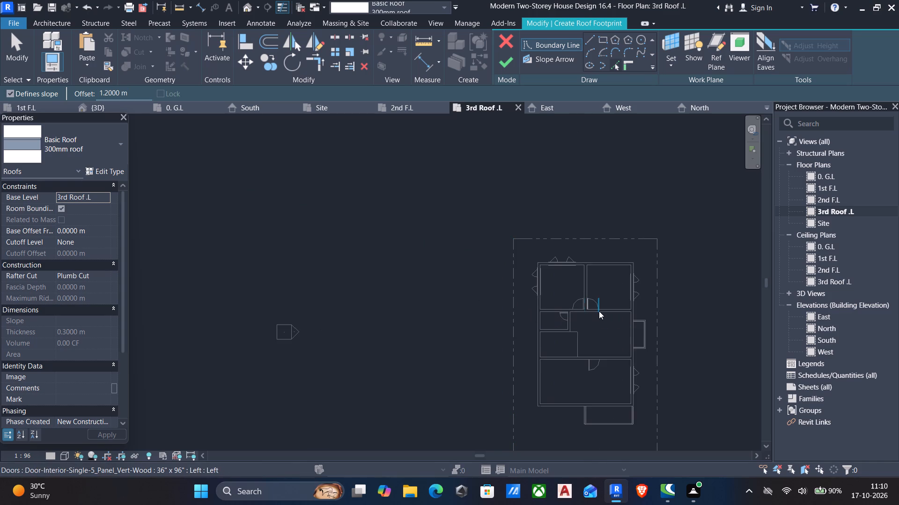
scroll(691, 277, up, 4)
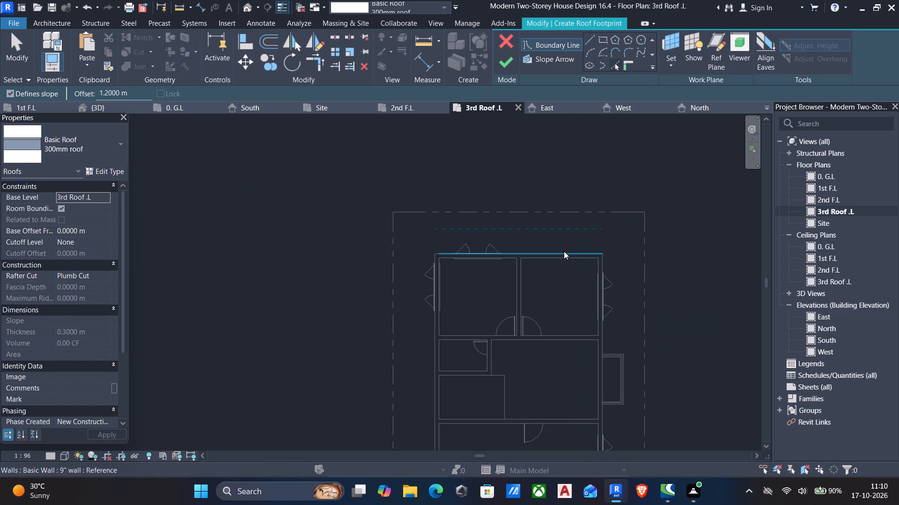
click(564, 251)
middle_drag(596, 338, 594, 336)
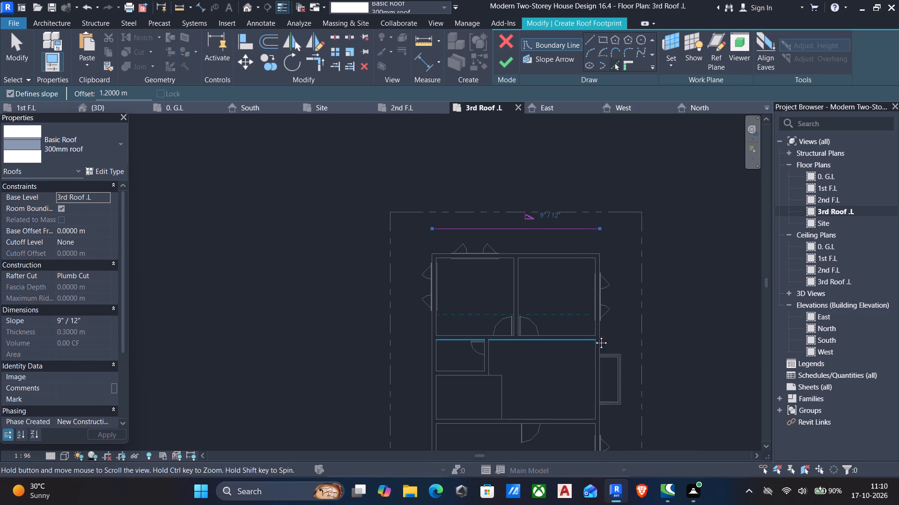
middle_drag(594, 336, 599, 331)
middle_drag(600, 331, 630, 312)
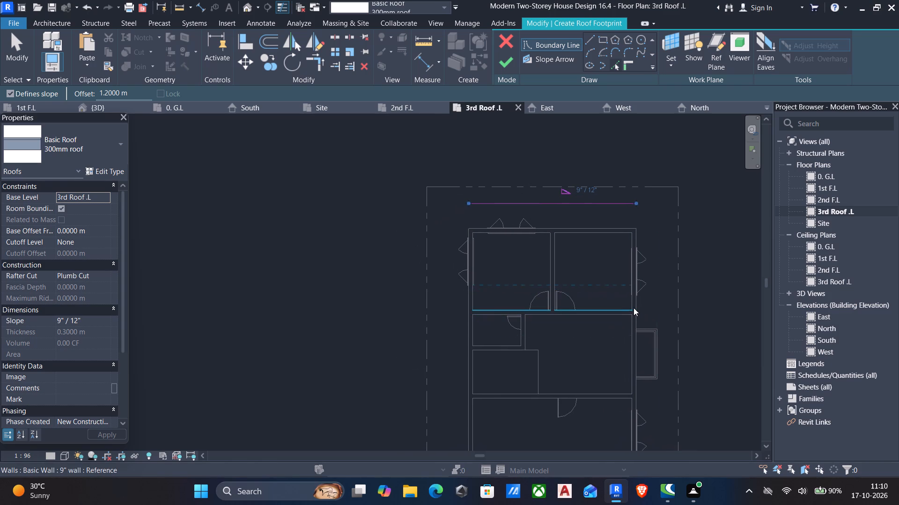
click(636, 306)
Add a boundary line offset 1.2 m from the east balcony's north edge, and undo the extra pick on its outer edge.
scroll(645, 329, up, 4)
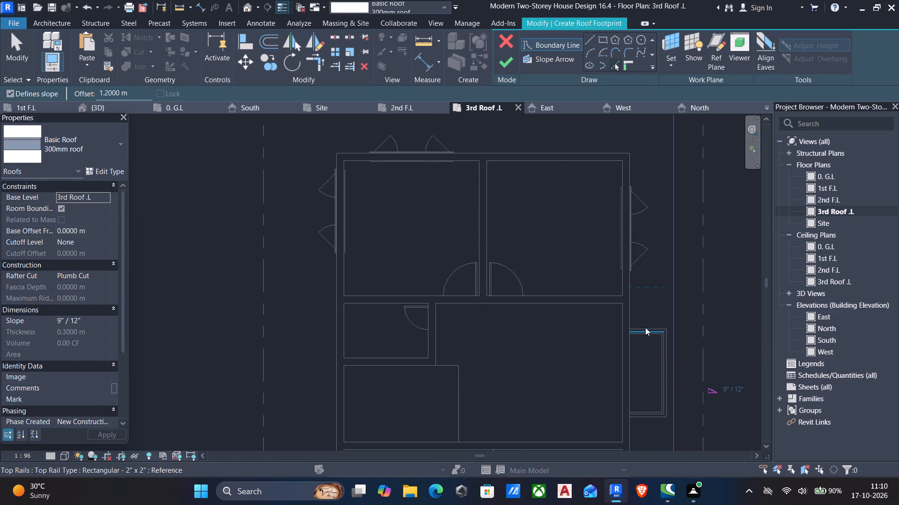
scroll(660, 326, up, 4)
click(663, 327)
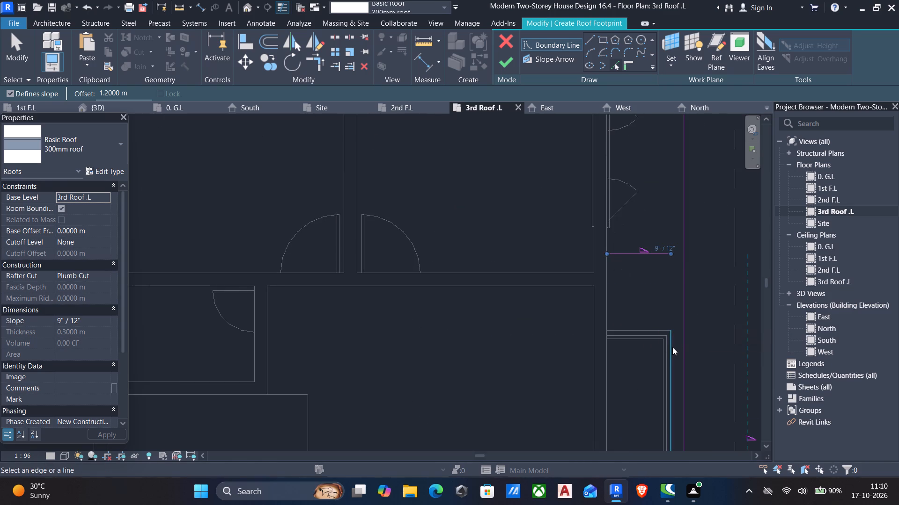
click(671, 348)
key(ctrl+z)
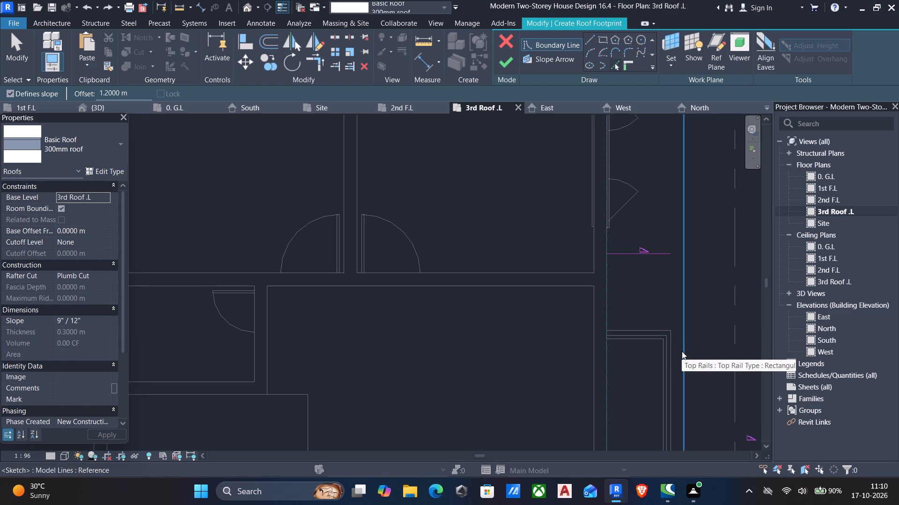
Pick the west and south exterior walls as sloped roof boundary lines offset 1.2 m outward.
middle_drag(672, 381, 703, 313)
scroll(704, 310, down, 1)
scroll(671, 332, down, 5)
middle_drag(603, 331, 629, 315)
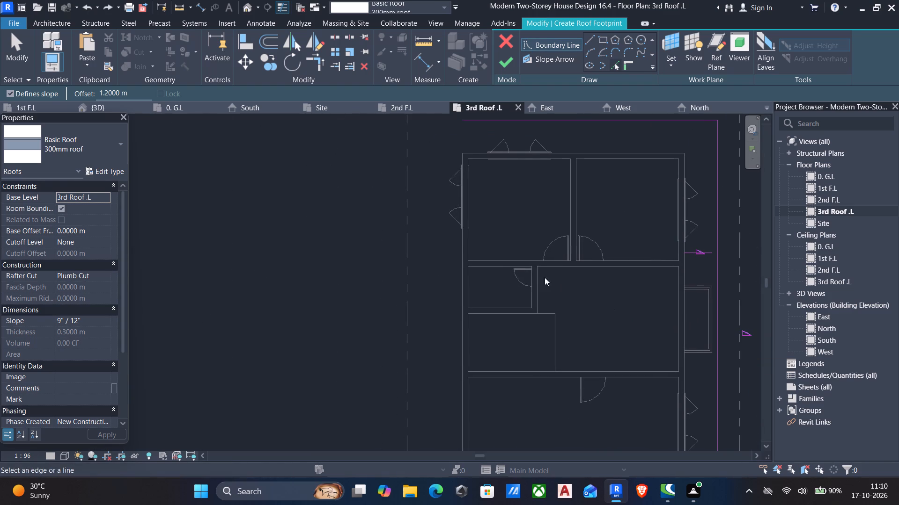
click(461, 262)
middle_drag(488, 317, 546, 200)
scroll(546, 200, down, 3)
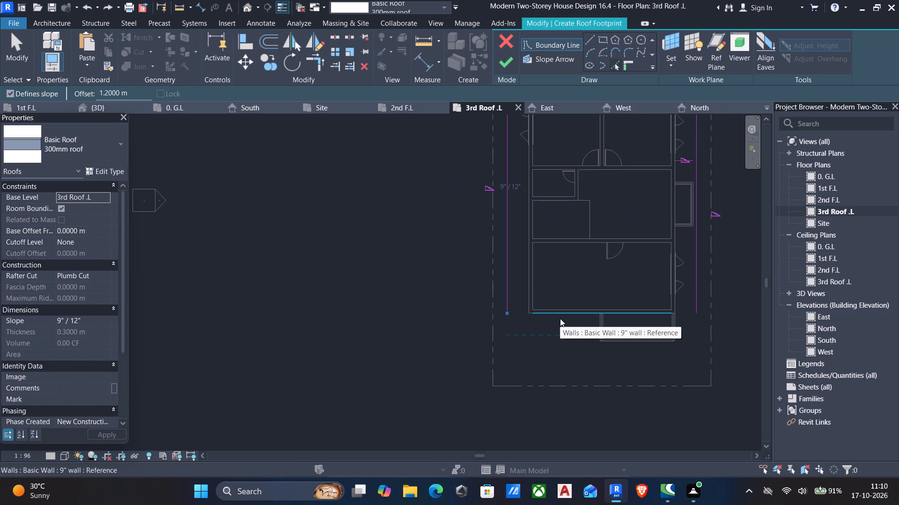
scroll(560, 318, up, 4)
click(548, 309)
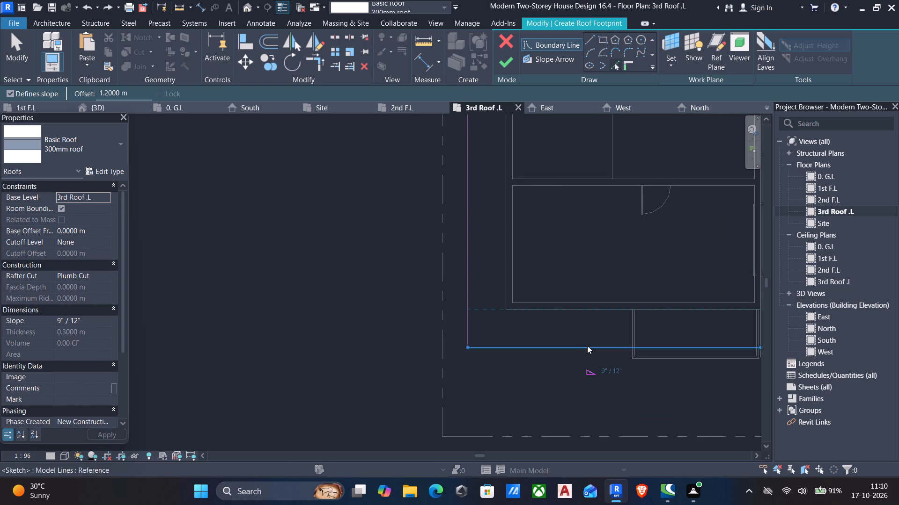
Add a sloped boundary line offset 1.2 m outward from the south balcony's front railing and finish picking lines.
middle_drag(587, 346, 486, 299)
scroll(545, 310, up, 11)
click(567, 313)
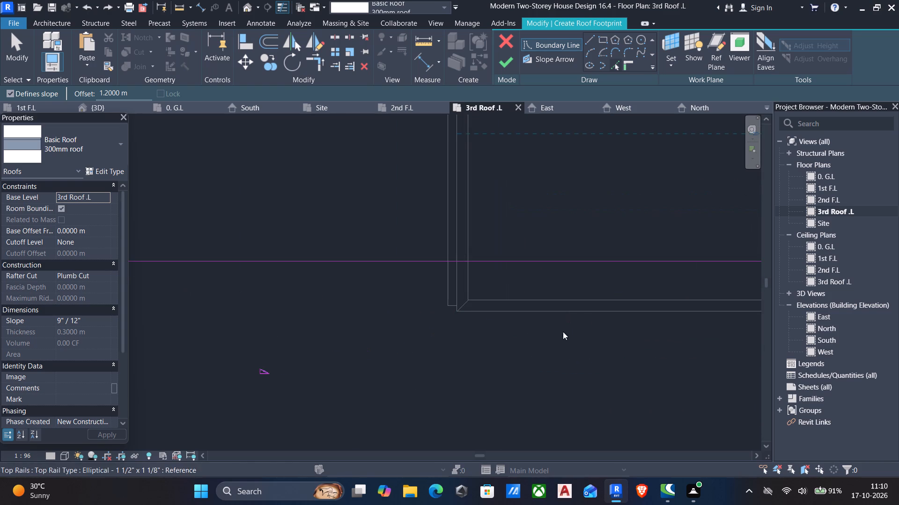
scroll(562, 338, down, 5)
middle_drag(543, 367, 509, 338)
scroll(509, 337, down, 5)
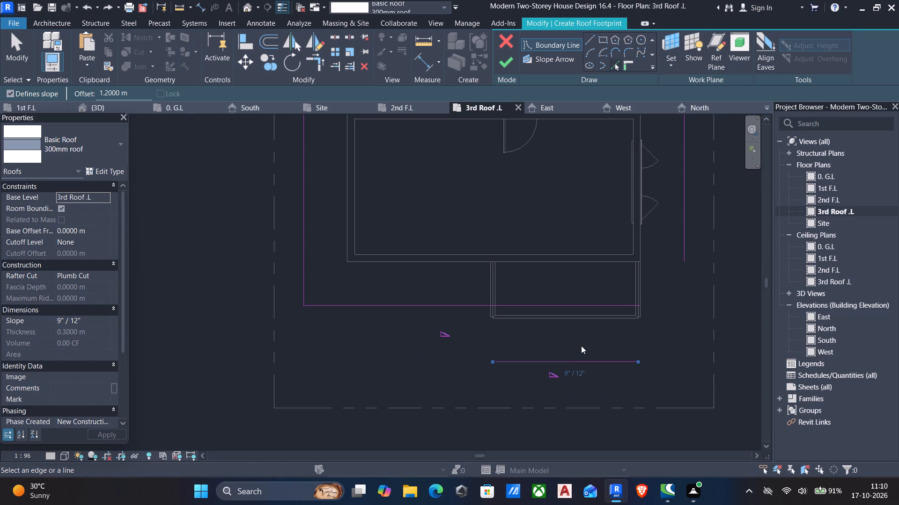
middle_drag(576, 346, 515, 337)
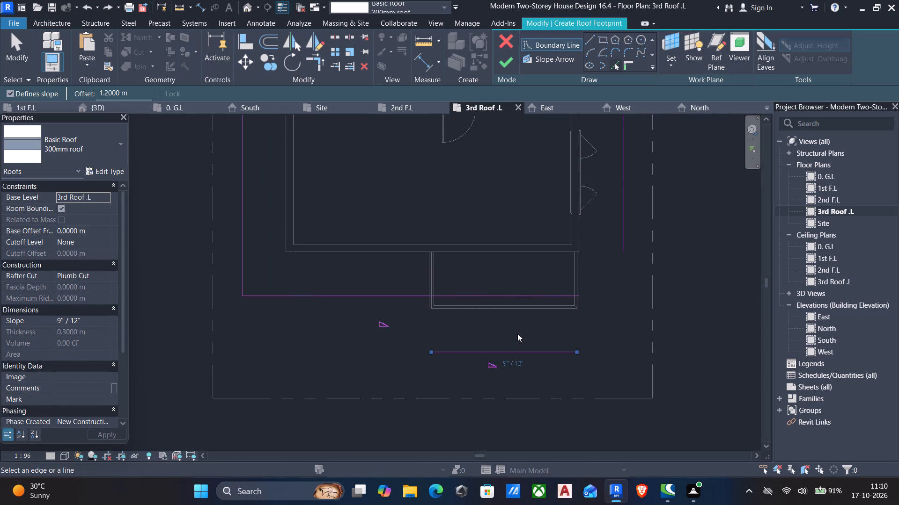
middle_drag(515, 346, 553, 344)
middle_drag(566, 344, 675, 390)
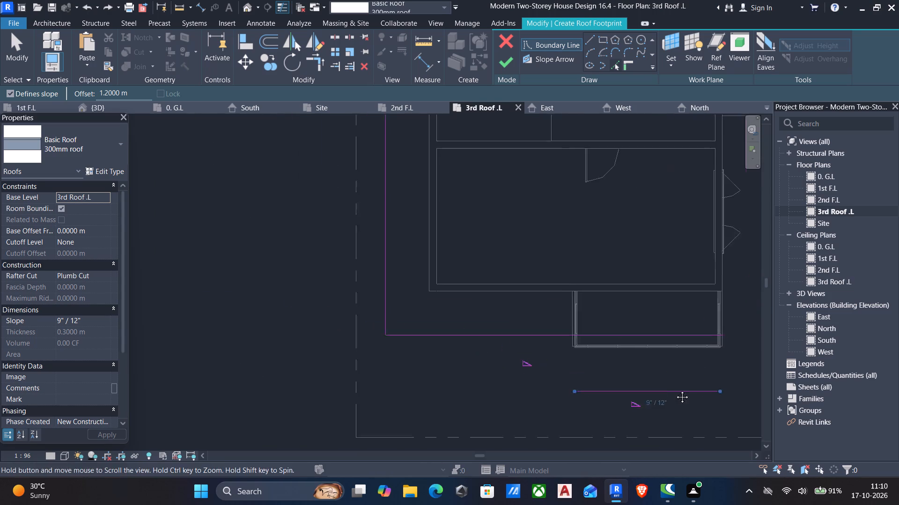
middle_drag(675, 390, 677, 392)
scroll(678, 397, down, 5)
middle_drag(627, 341, 601, 341)
key(Escape)
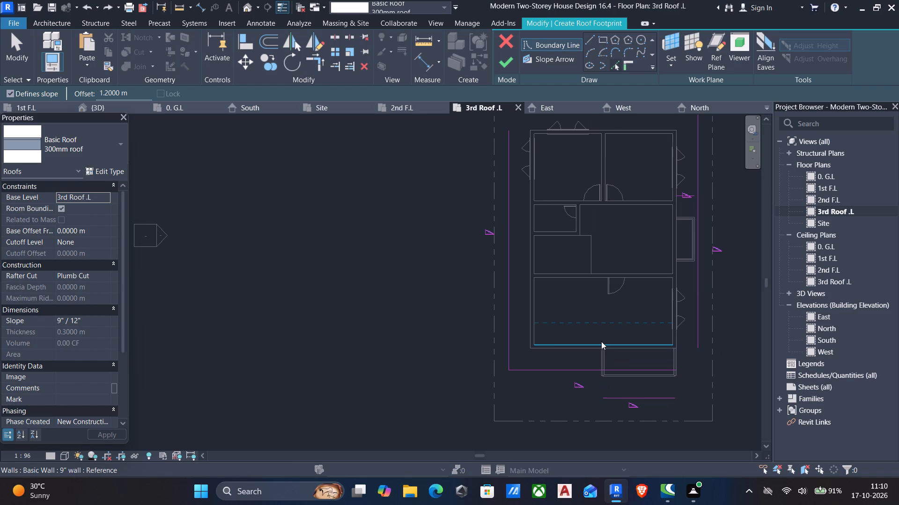
key(Escape)
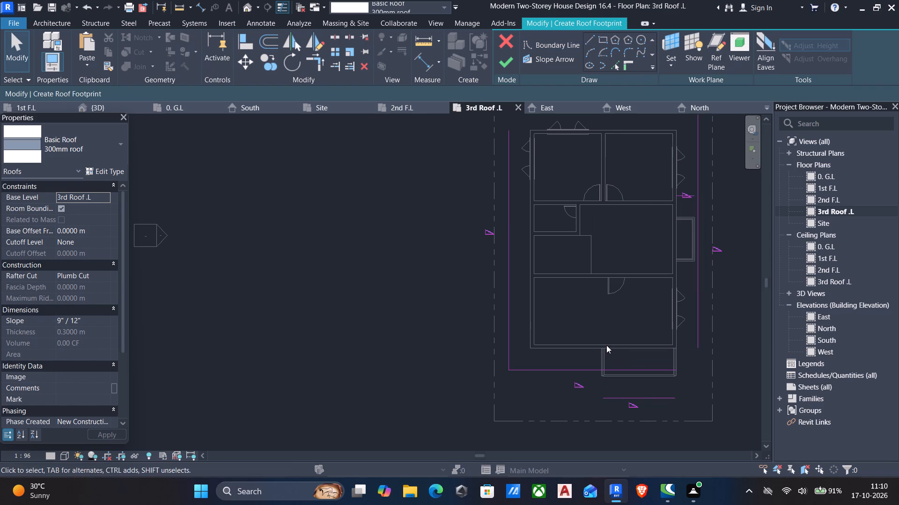
Trim the north and west roof boundary lines to meet in a corner.
text(tr)
scroll(625, 361, down, 4)
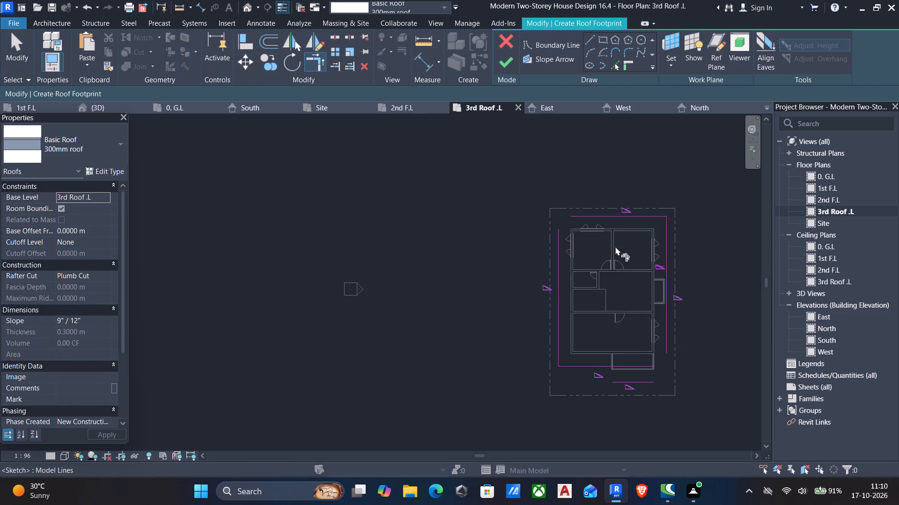
click(596, 215)
click(561, 251)
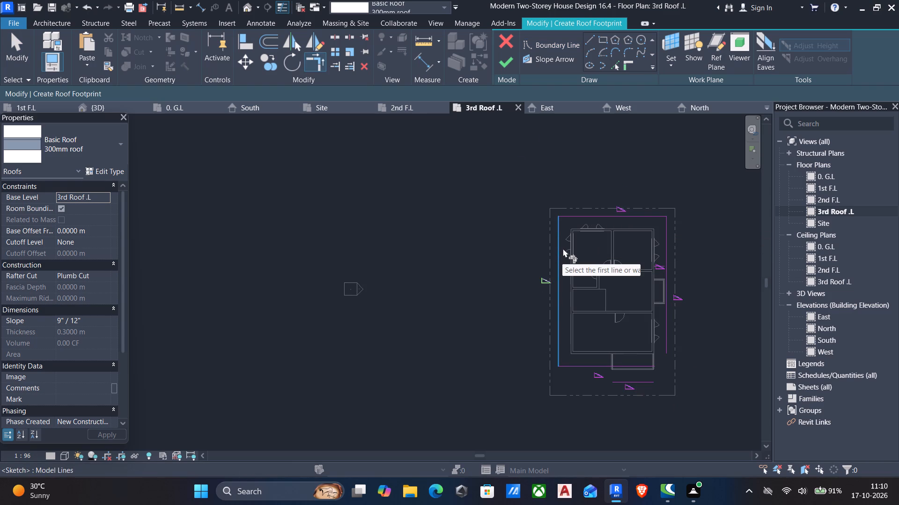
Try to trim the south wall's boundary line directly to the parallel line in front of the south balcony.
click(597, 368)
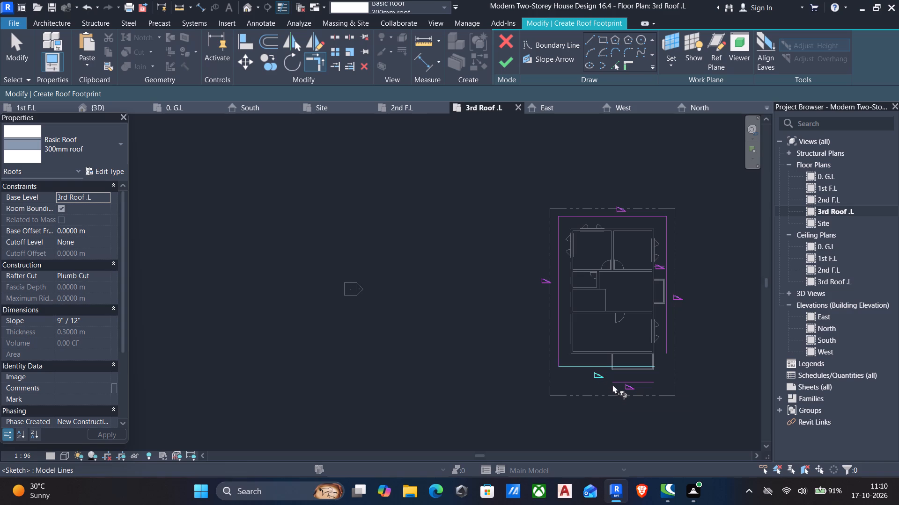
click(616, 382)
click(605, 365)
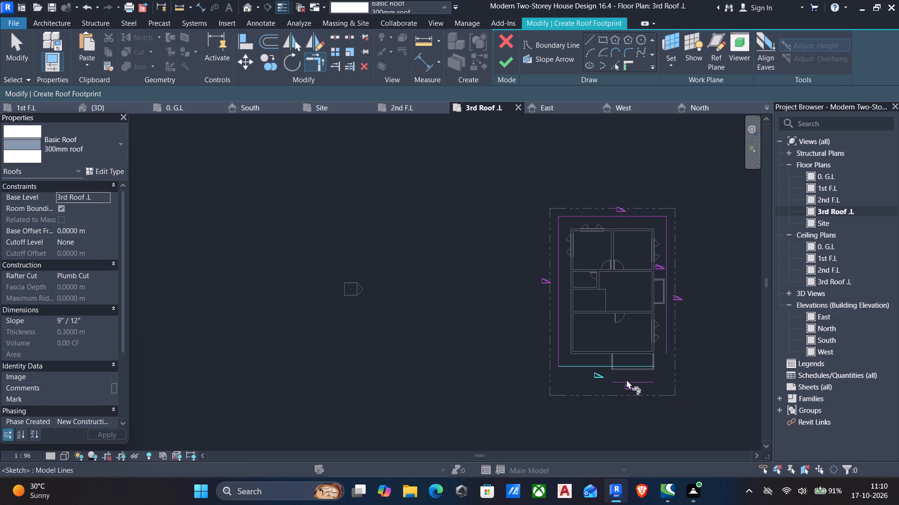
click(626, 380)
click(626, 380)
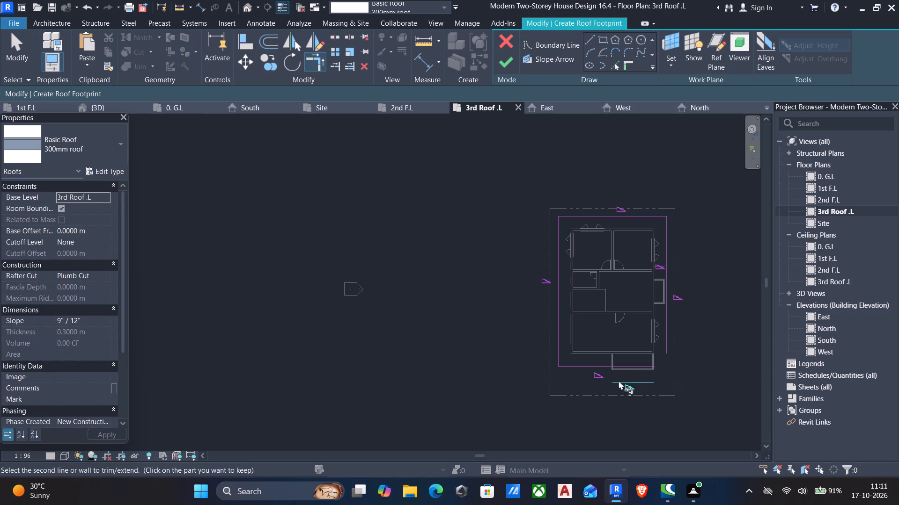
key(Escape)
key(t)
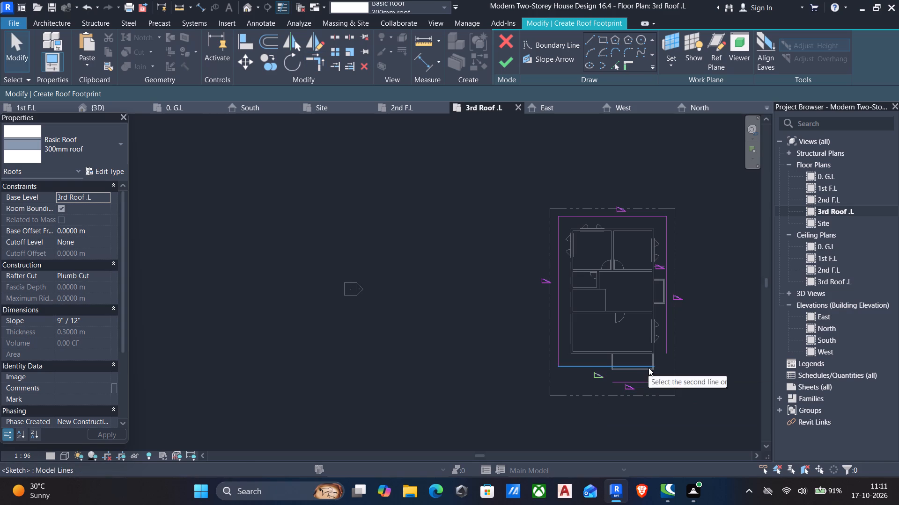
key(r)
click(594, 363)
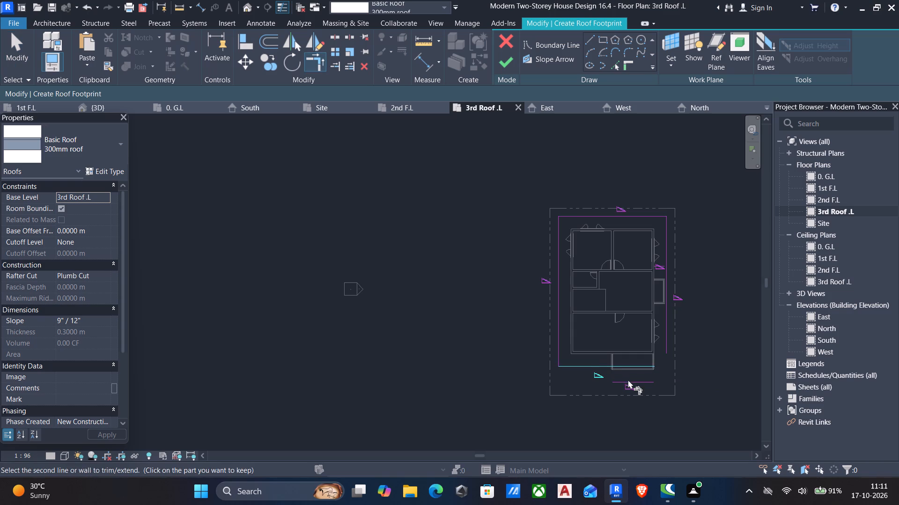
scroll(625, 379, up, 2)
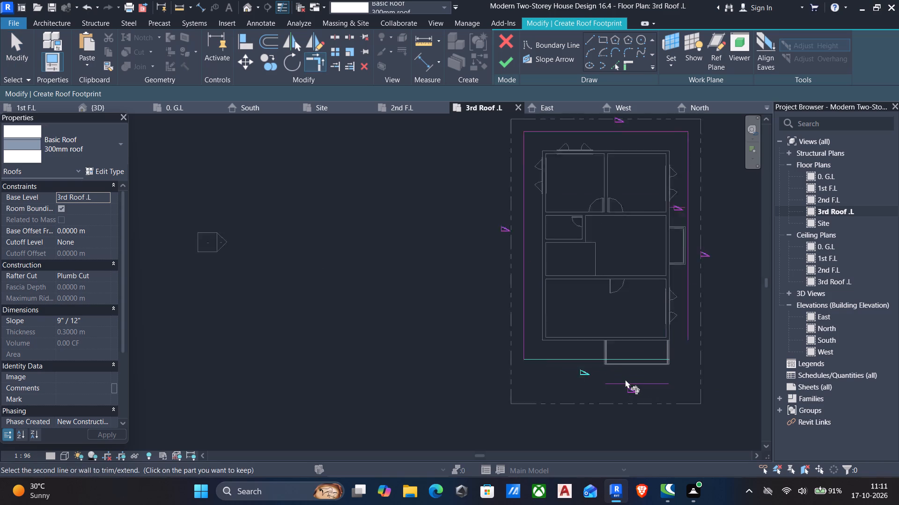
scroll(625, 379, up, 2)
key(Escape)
Add a sloped boundary line along the west edge of the south balcony floor with zero offset.
scroll(551, 342, up, 4)
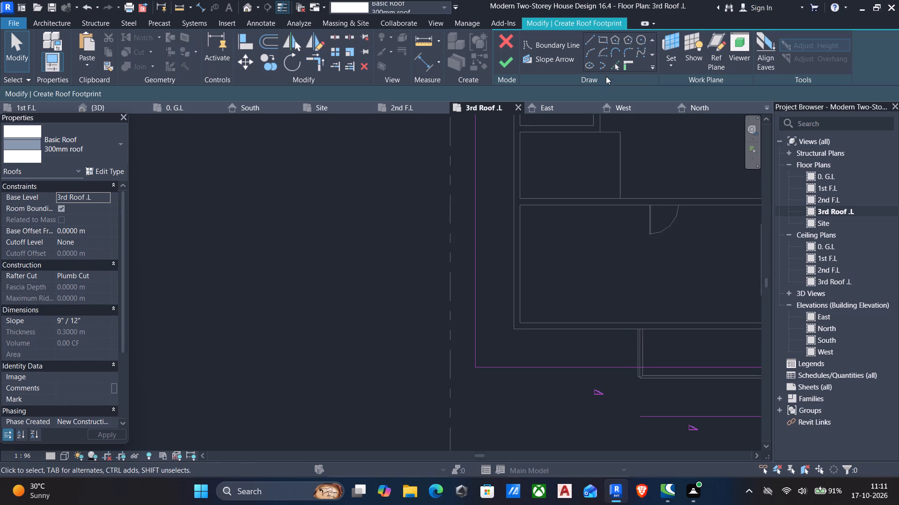
click(610, 68)
scroll(611, 323, up, 4)
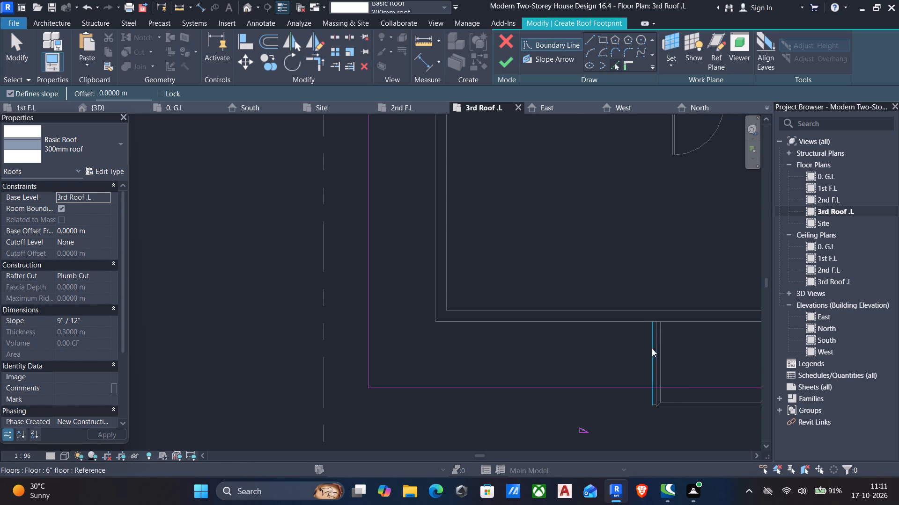
click(648, 350)
key(Escape)
key(Escape)
Trim the balcony's west edge line into corners with the south wall's boundary line and the line in front of the balcony.
key(t)
key(r)
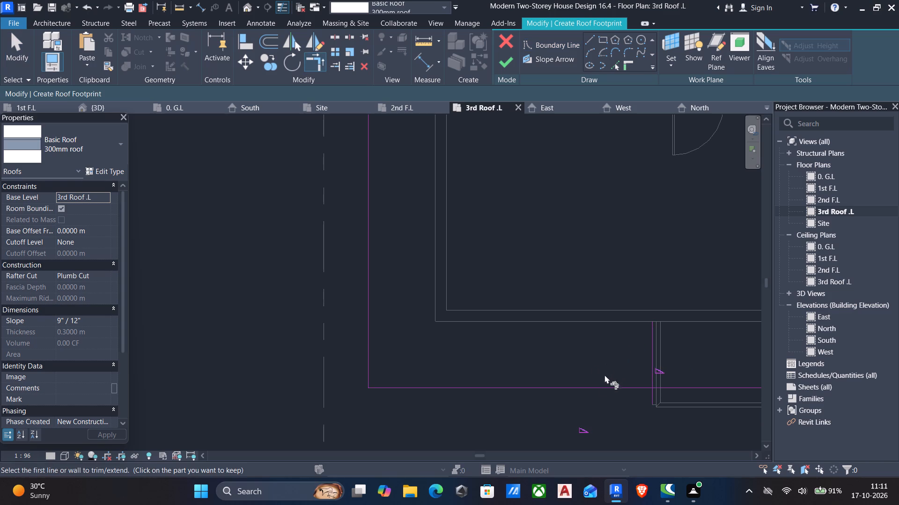
click(601, 385)
scroll(647, 399, up, 4)
click(659, 391)
scroll(659, 391, up, 1)
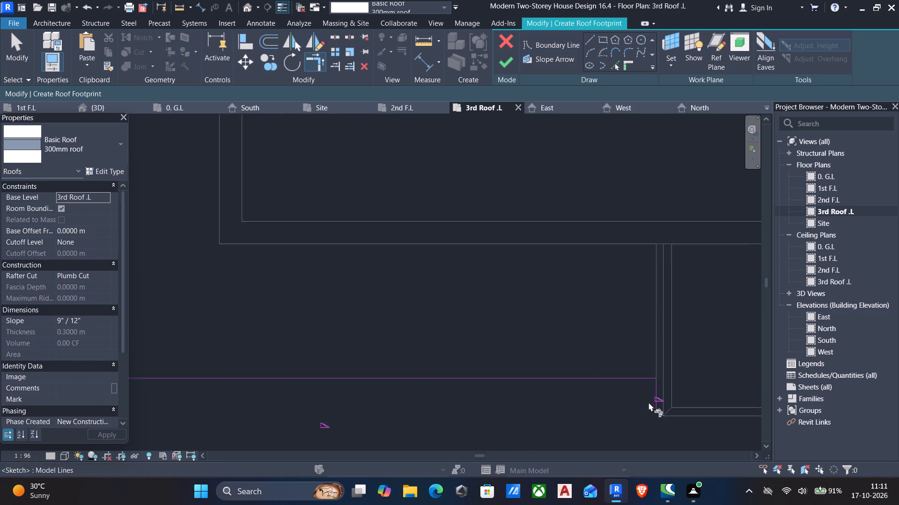
scroll(648, 402, down, 5)
middle_drag(644, 409, 639, 287)
scroll(638, 317, down, 1)
scroll(639, 287, up, 5)
click(650, 267)
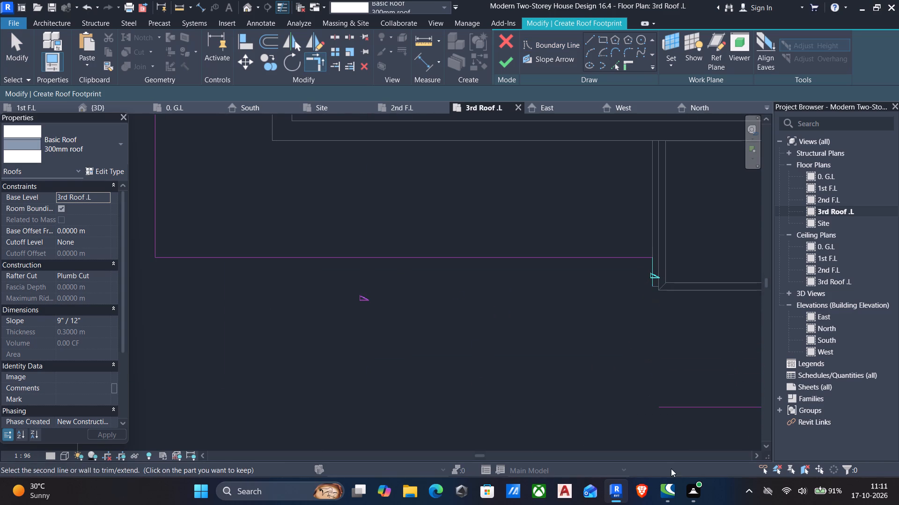
click(687, 407)
middle_drag(685, 408, 311, 326)
scroll(307, 327, down, 5)
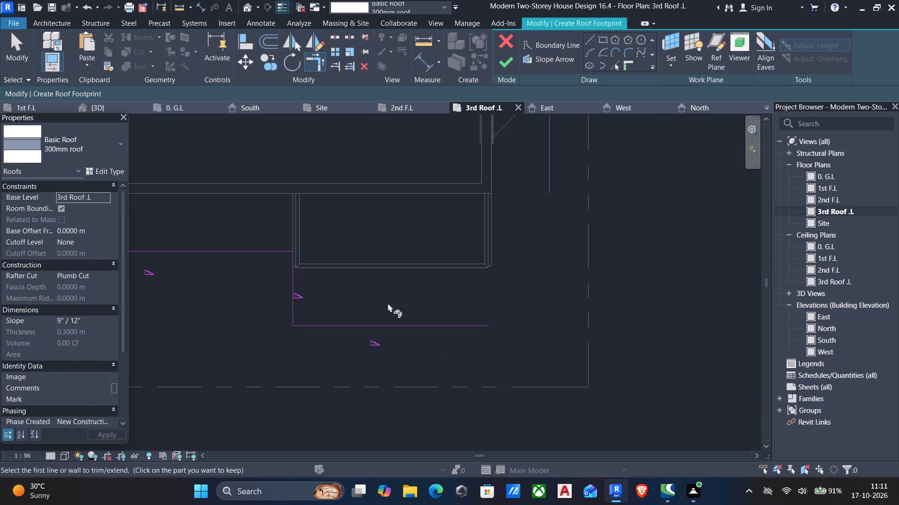
Trim the boundary line in front of the south balcony and the east roof boundary line to meet in a corner.
click(470, 327)
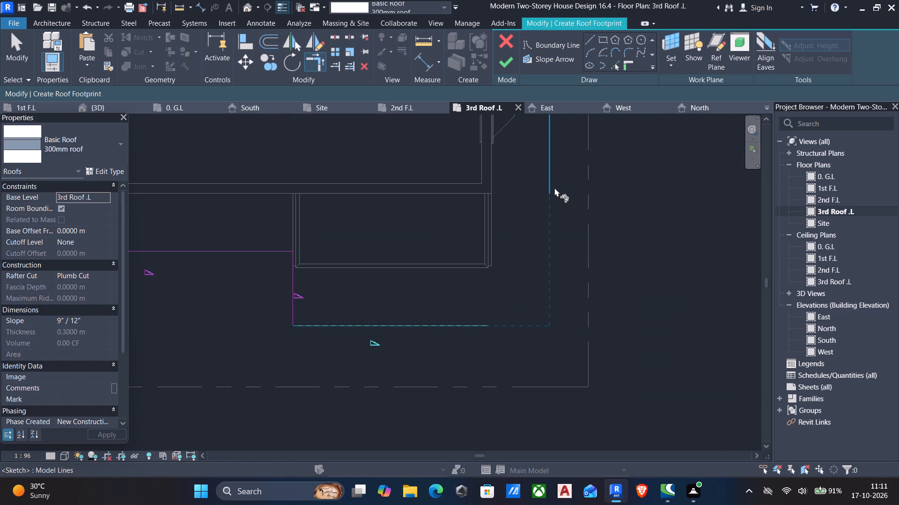
click(555, 188)
click(549, 182)
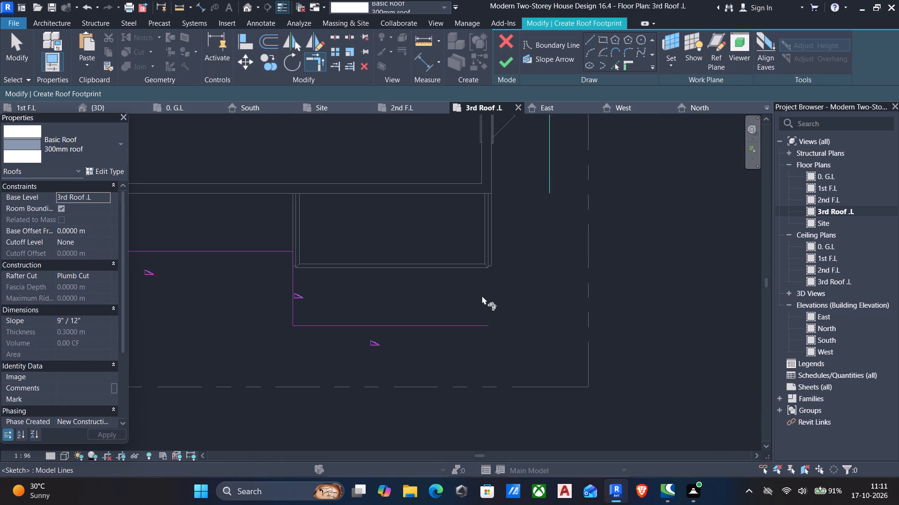
click(466, 323)
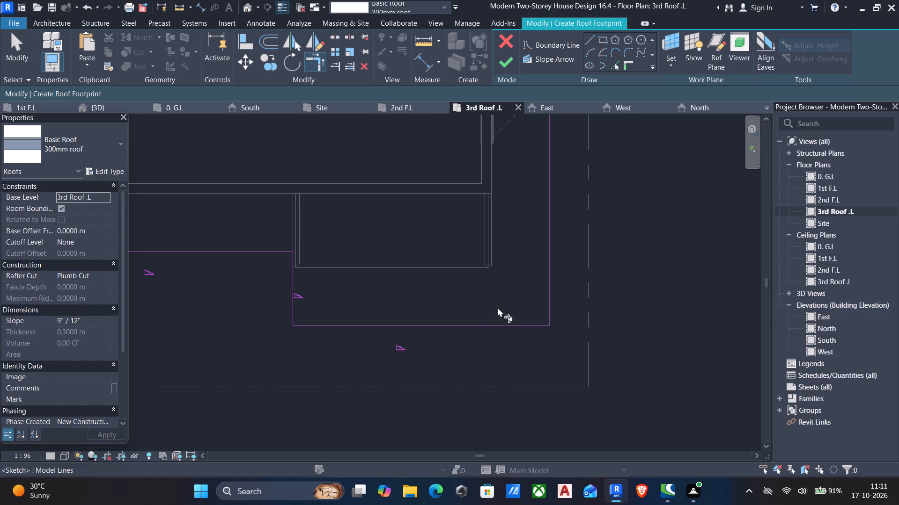
scroll(497, 308, down, 6)
scroll(434, 316, down, 3)
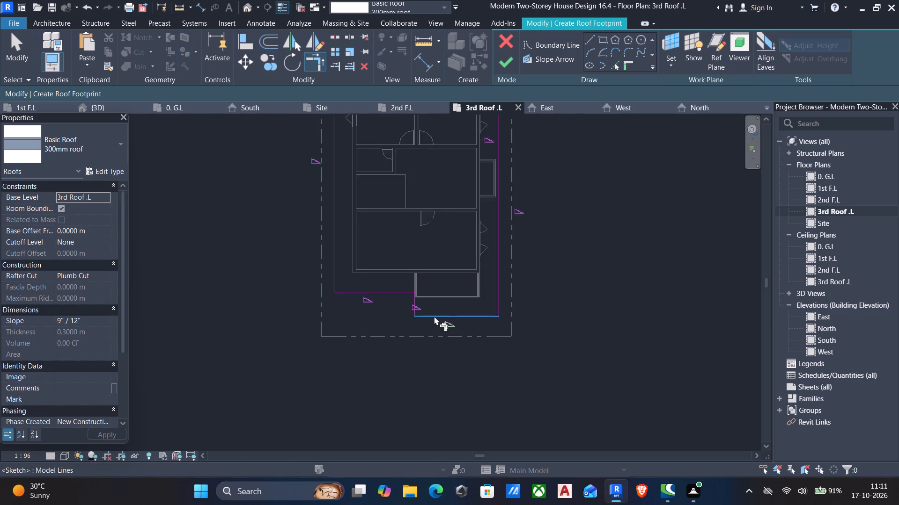
middle_drag(436, 317, 519, 334)
scroll(519, 334, down, 2)
scroll(422, 331, down, 2)
middle_drag(451, 342, 507, 360)
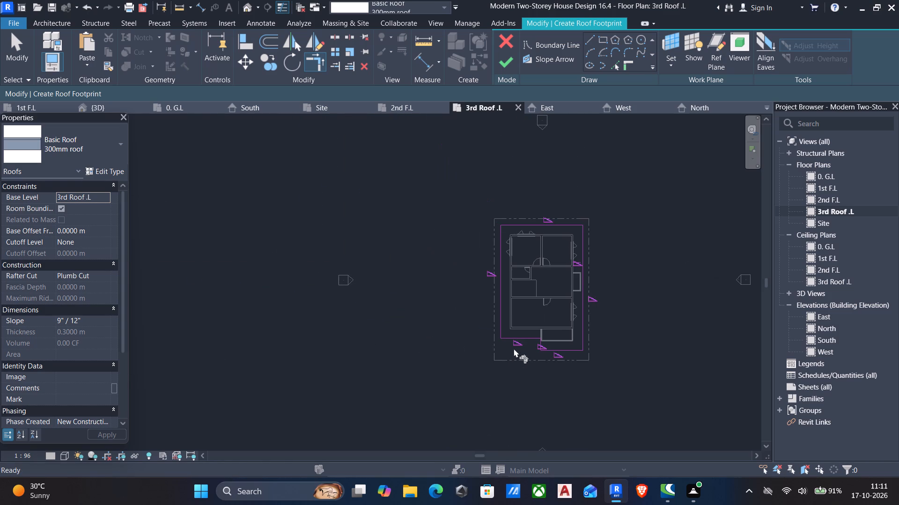
key(Escape)
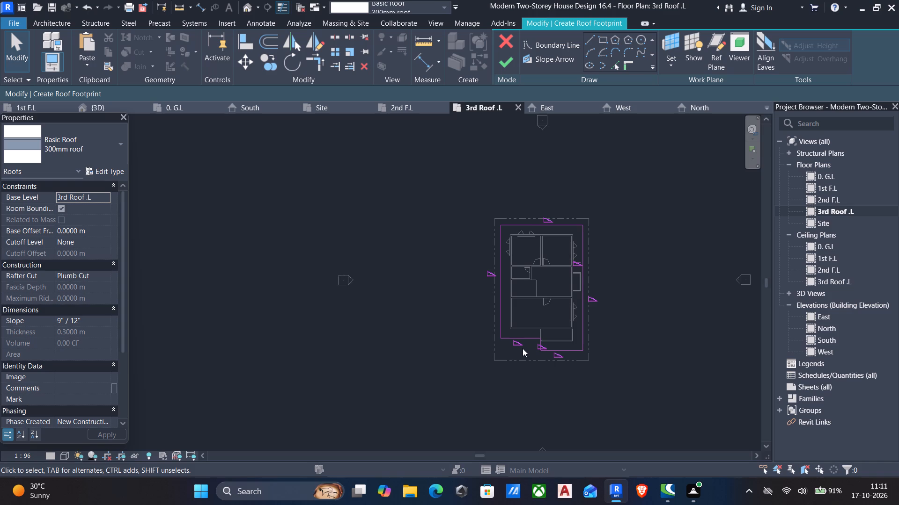
Set the slope of all the roof boundary lines to 23" / 12".
scroll(517, 349, down, 3)
drag(465, 229, 597, 380)
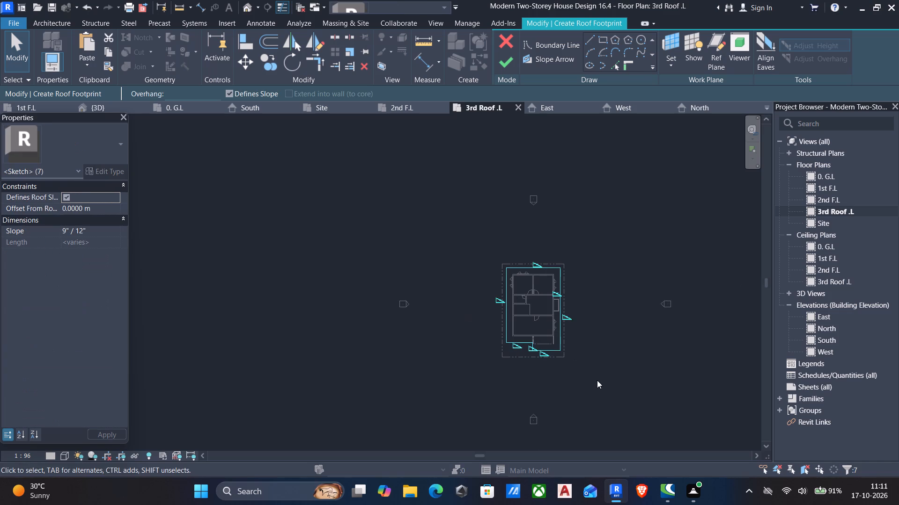
click(113, 228)
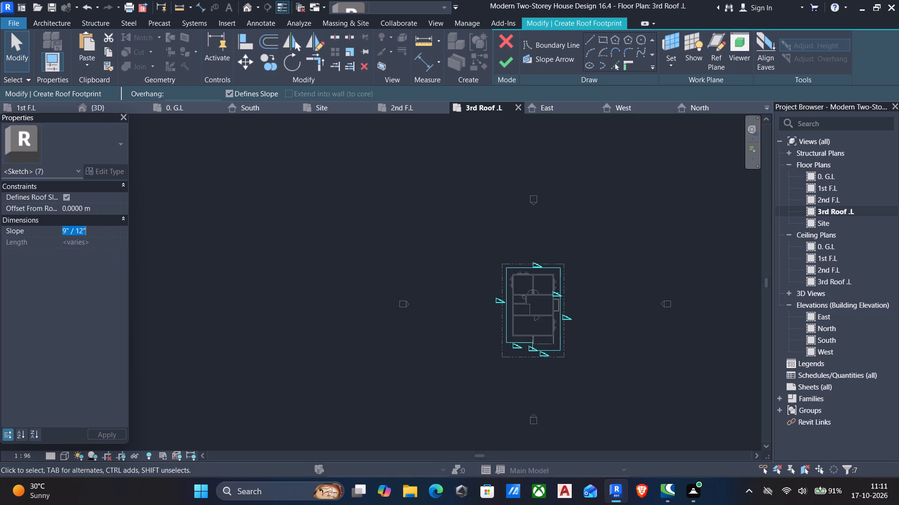
key(2)
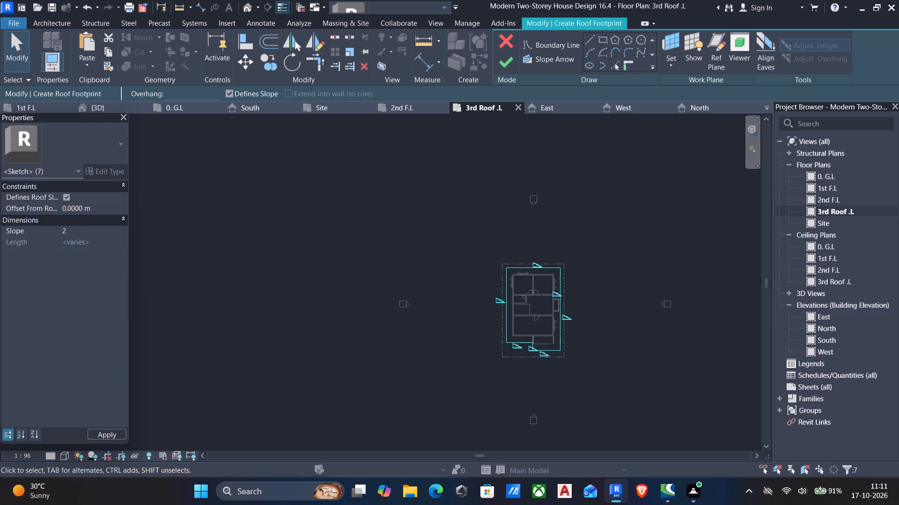
key(3)
key(Return)
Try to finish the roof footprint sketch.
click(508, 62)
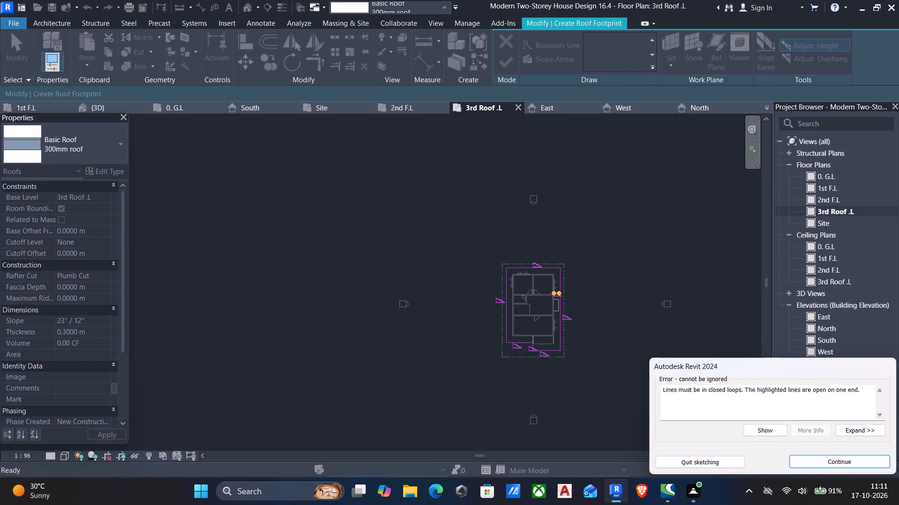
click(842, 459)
Delete the short stray boundary line beside the east wall, north of the small east balcony.
scroll(553, 301, up, 9)
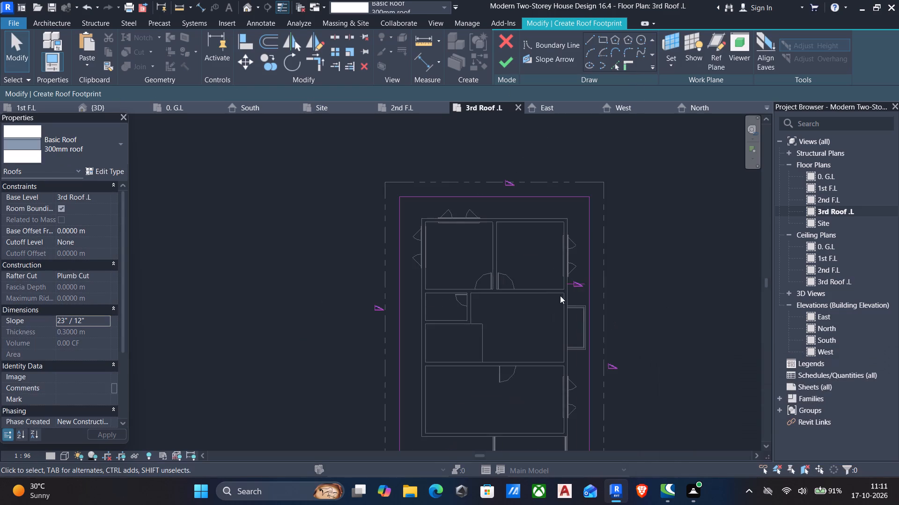
scroll(555, 248, up, 5)
click(622, 339)
key(Delete)
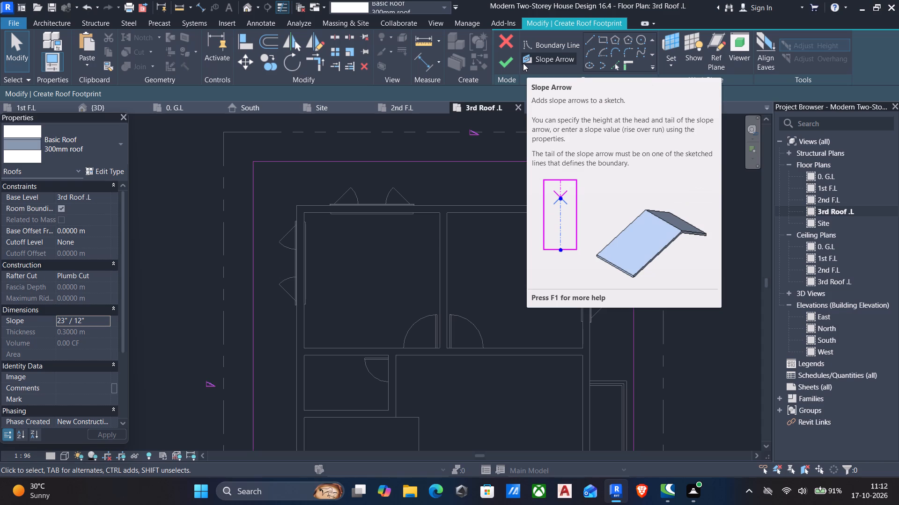
Make the boundary line in front of the south balcony non-slope-defining.
scroll(517, 98, down, 4)
scroll(448, 251, up, 1)
middle_drag(451, 263, 483, 172)
scroll(483, 170, down, 5)
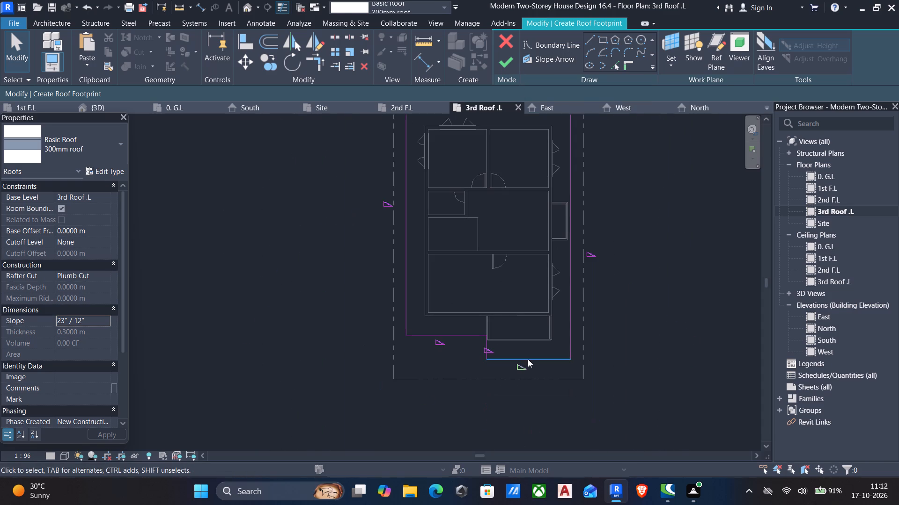
click(528, 359)
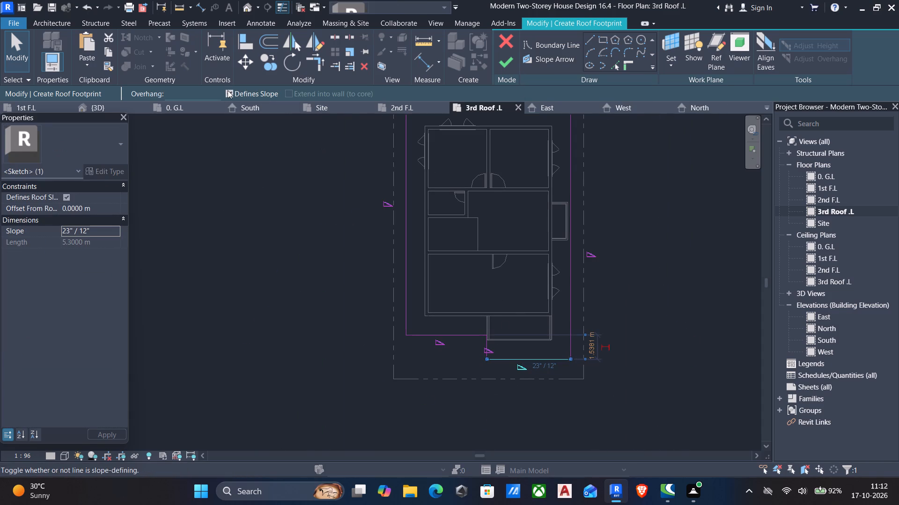
click(228, 90)
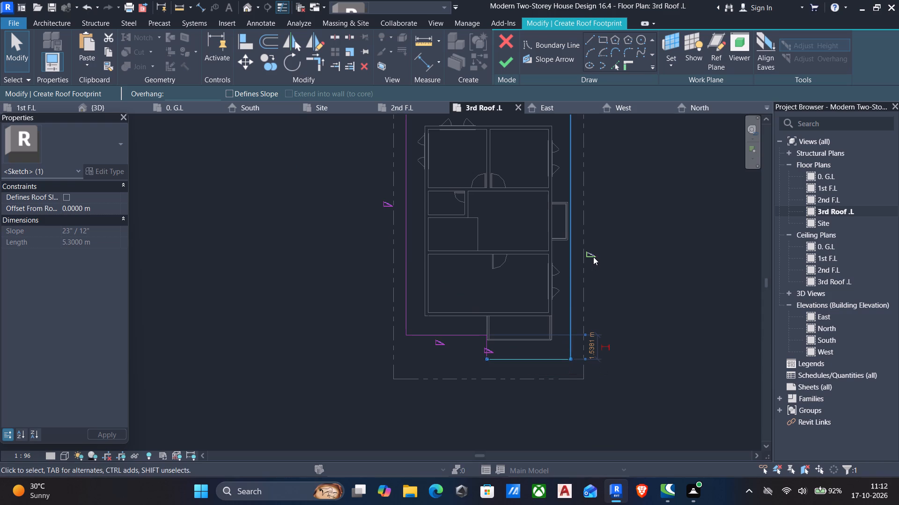
Finish the roof footprint sketch to create the 300mm roof.
middle_drag(503, 266, 501, 308)
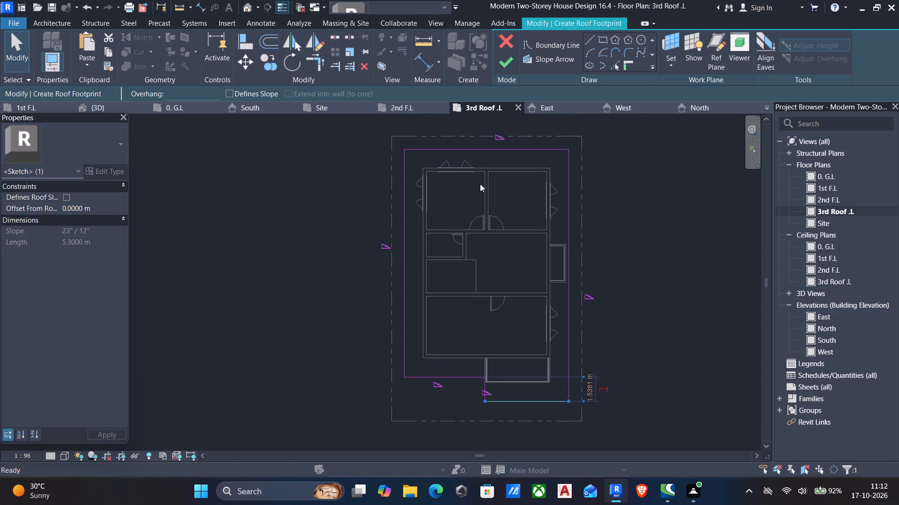
click(501, 63)
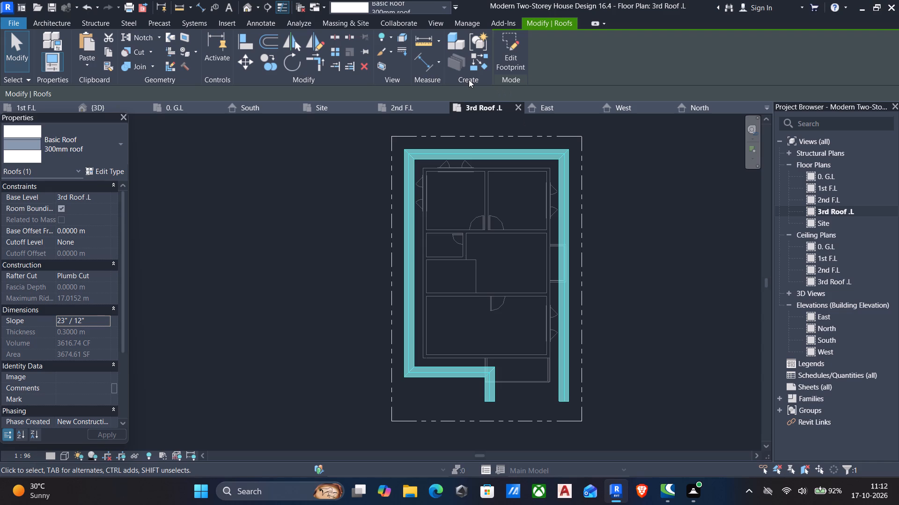
Open the default 3D view and examine the new roof's shape and height above the house.
click(250, 8)
scroll(496, 259, down, 4)
middle_drag(494, 260, 443, 350)
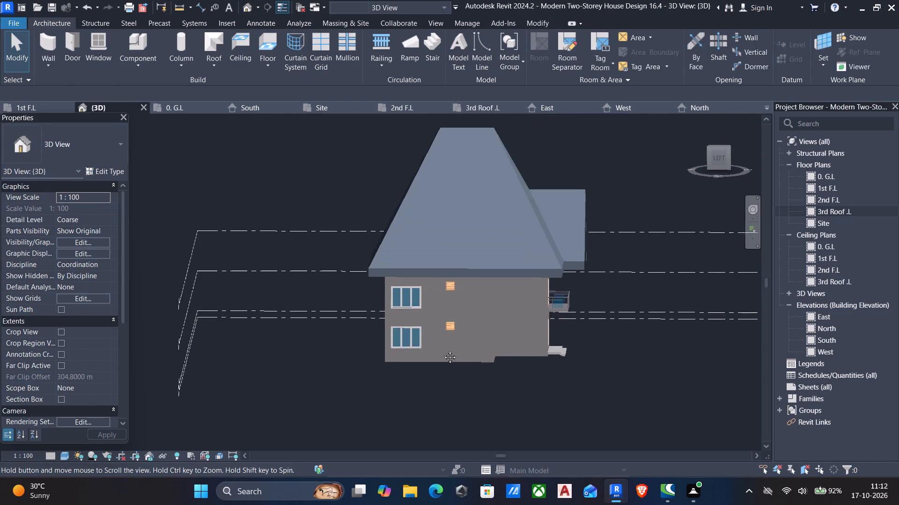
middle_drag(443, 350, 442, 351)
scroll(436, 295, down, 3)
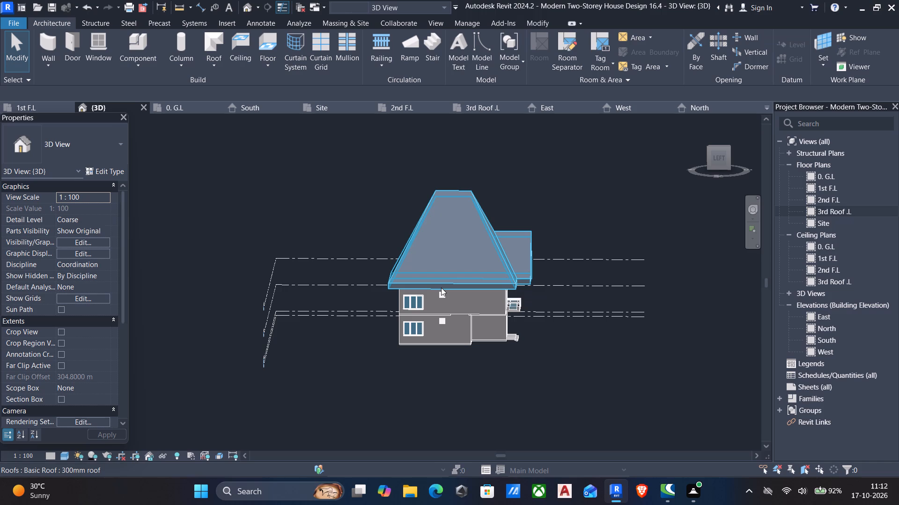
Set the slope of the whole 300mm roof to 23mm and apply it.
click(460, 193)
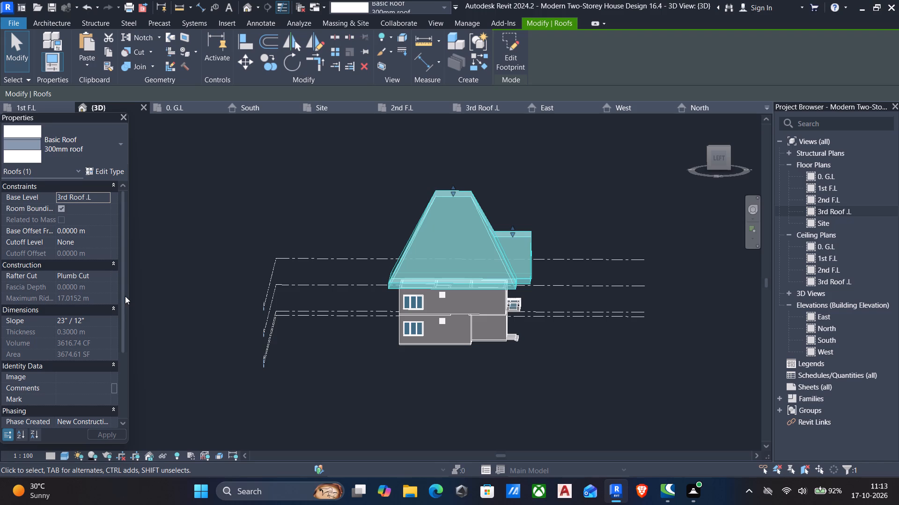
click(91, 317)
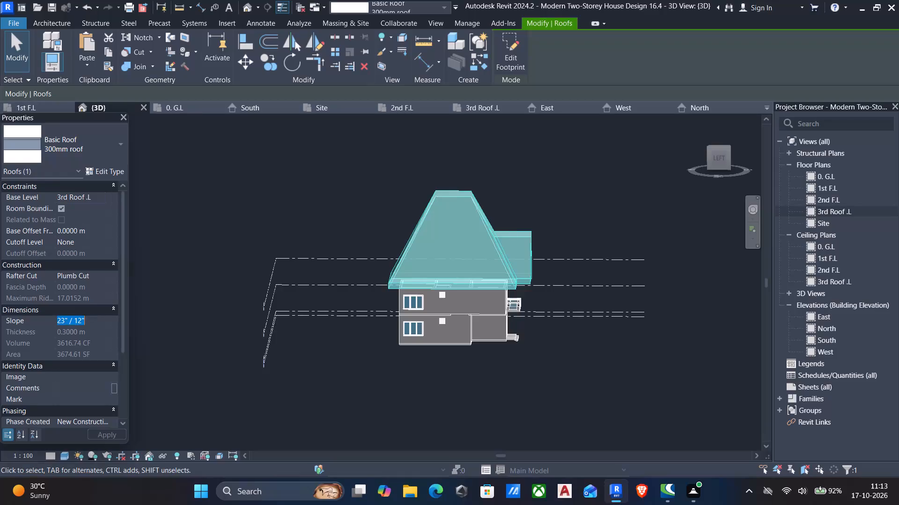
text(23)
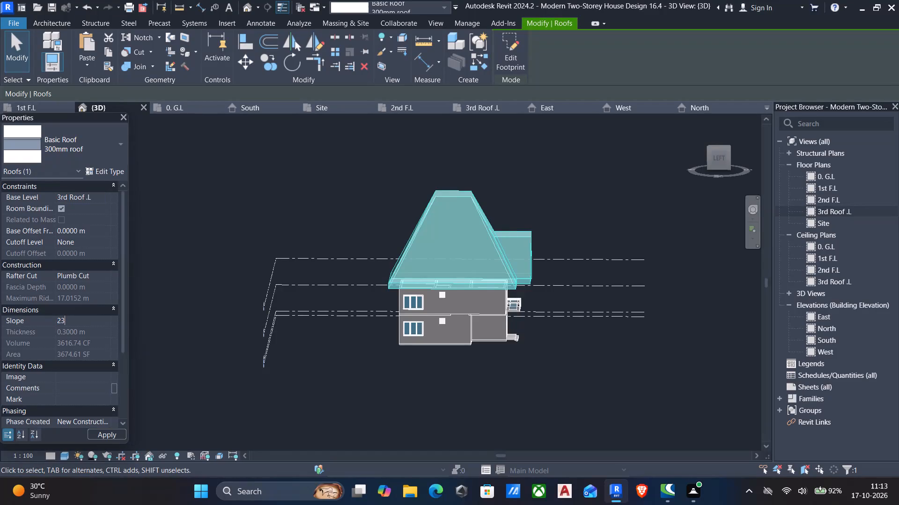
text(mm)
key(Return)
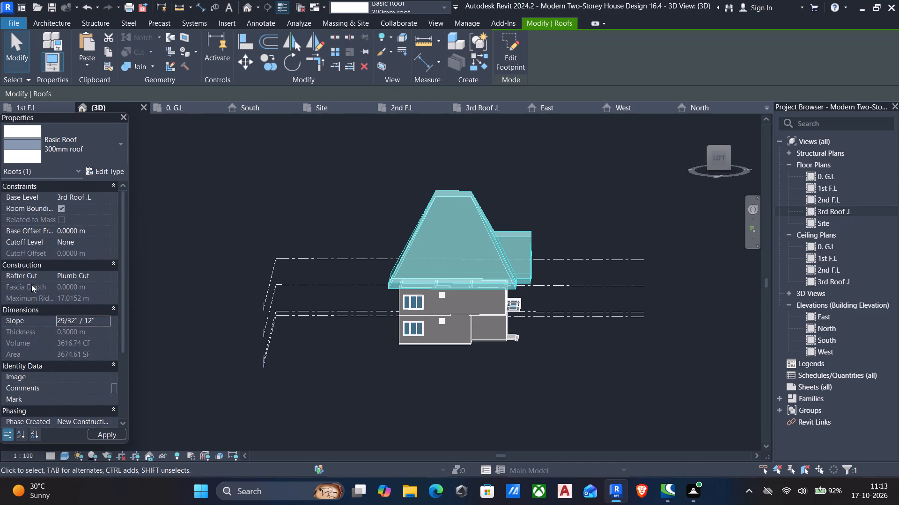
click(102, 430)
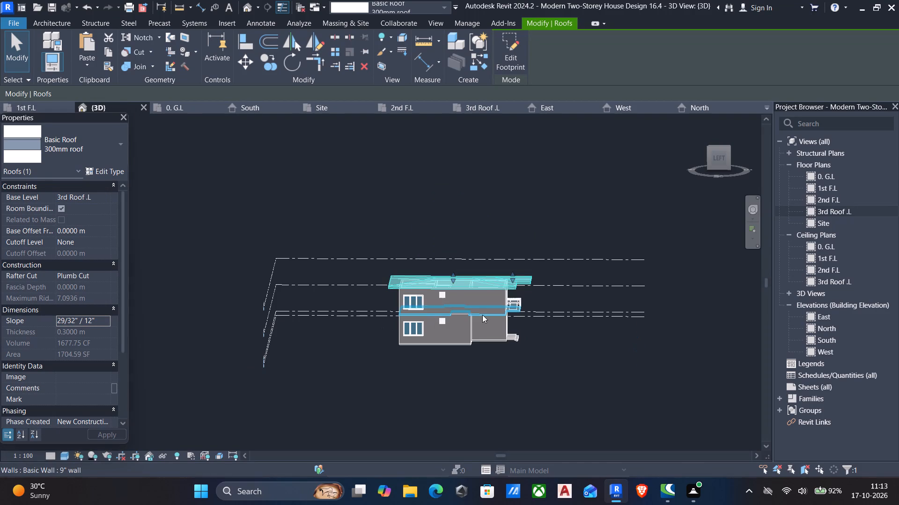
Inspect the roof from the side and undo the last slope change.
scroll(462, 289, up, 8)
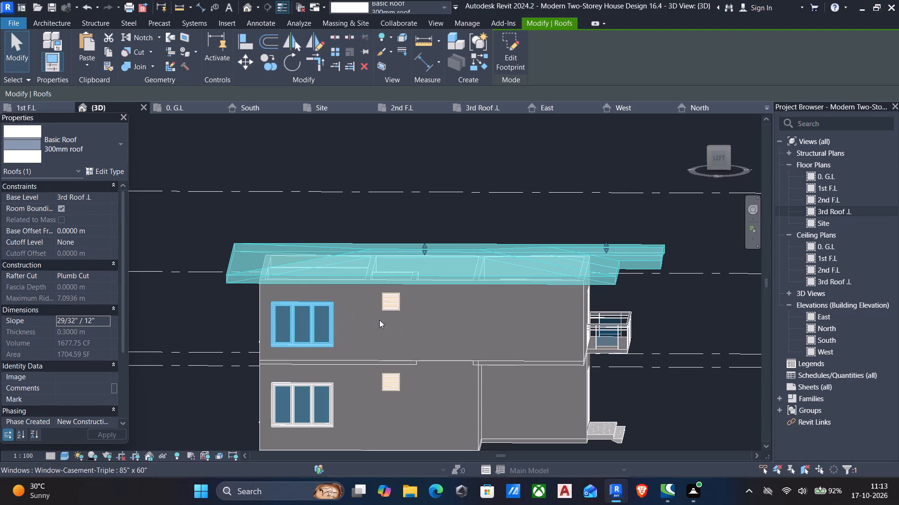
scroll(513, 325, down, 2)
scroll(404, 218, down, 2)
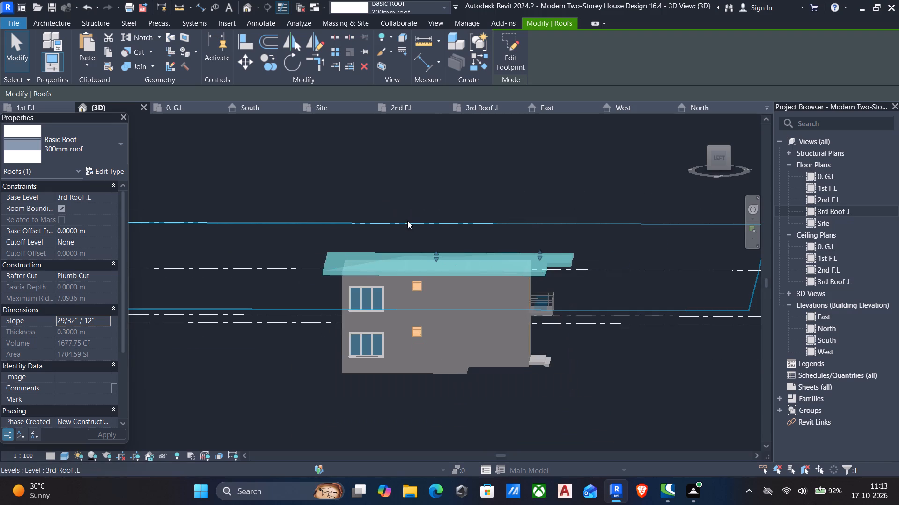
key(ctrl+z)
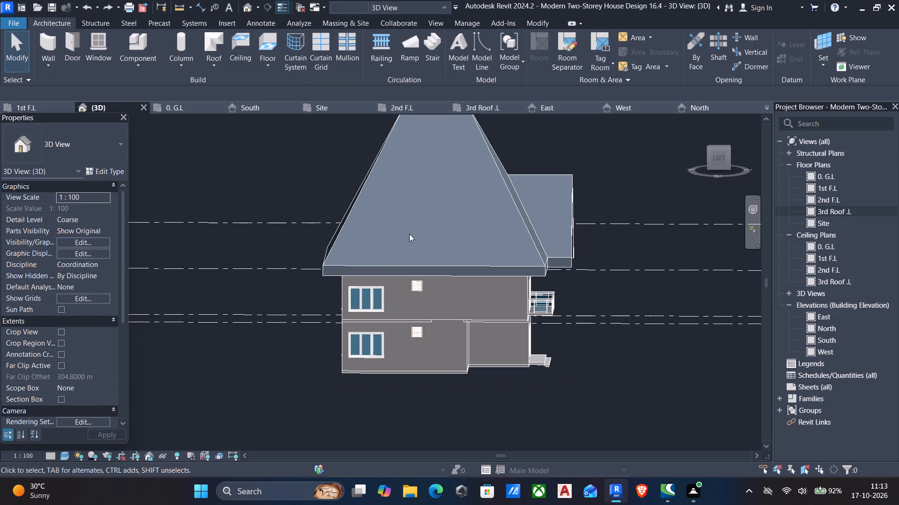
Examine the steep roof from the front and the balcony corner, including the open gable over the south balcony.
scroll(413, 237, down, 4)
shift+middle_drag(504, 296, 277, 302)
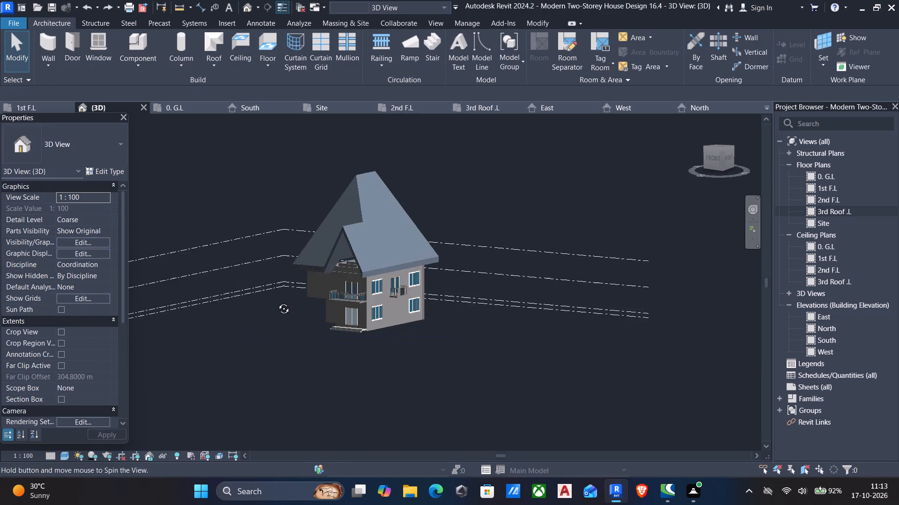
shift+middle_drag(277, 302, 328, 291)
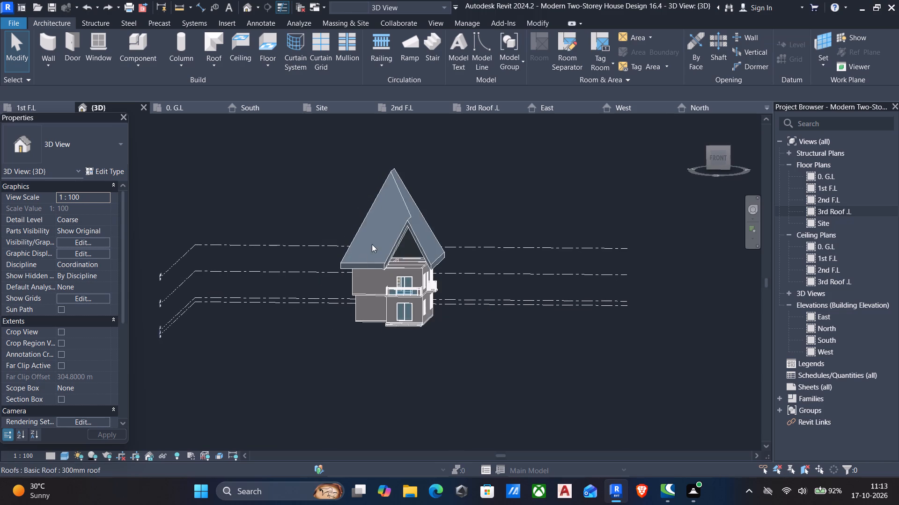
scroll(383, 230, up, 4)
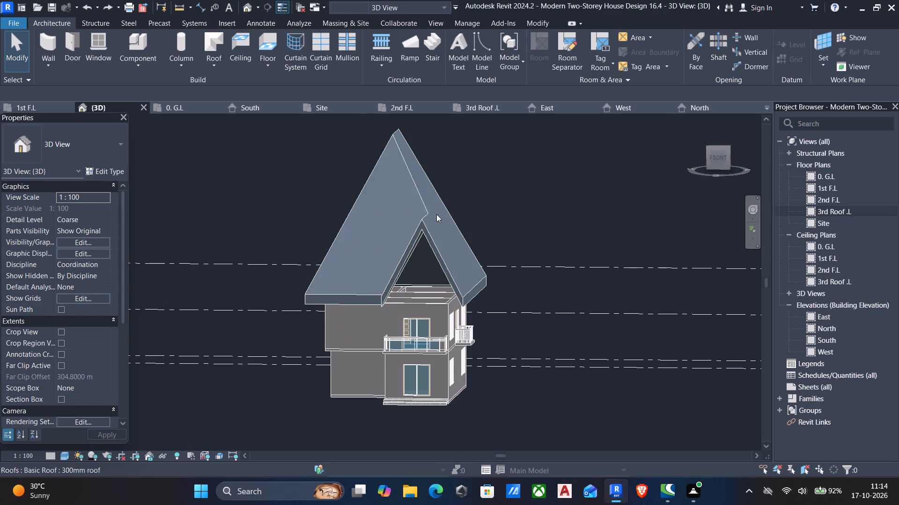
shift+middle_drag(401, 162, 402, 165)
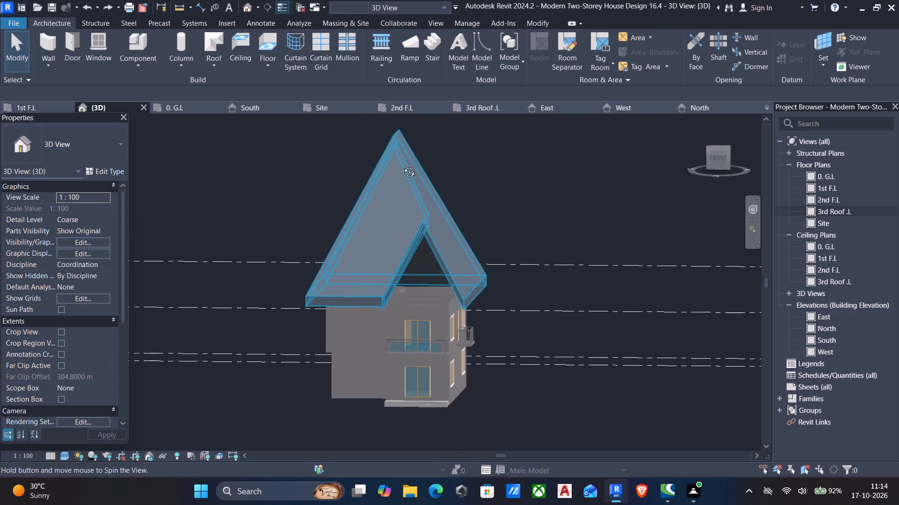
shift+middle_drag(402, 165, 407, 171)
scroll(400, 166, up, 4)
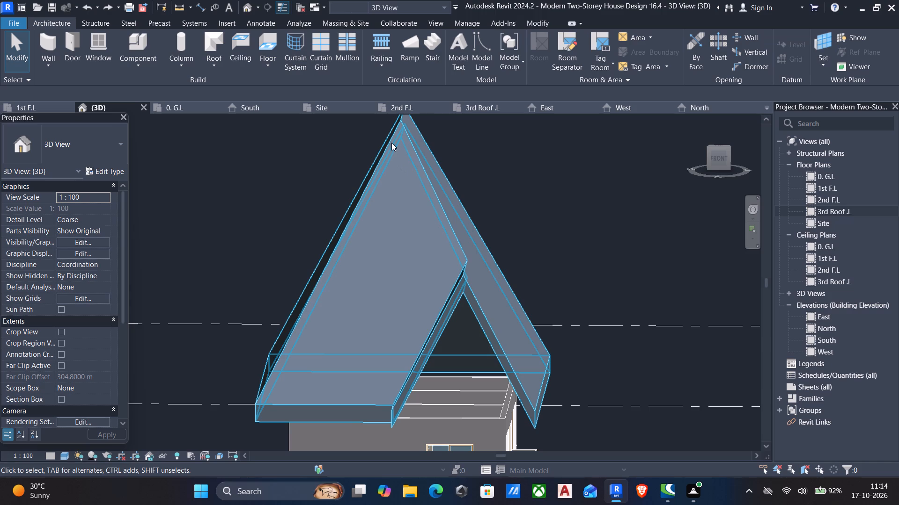
scroll(400, 200, down, 4)
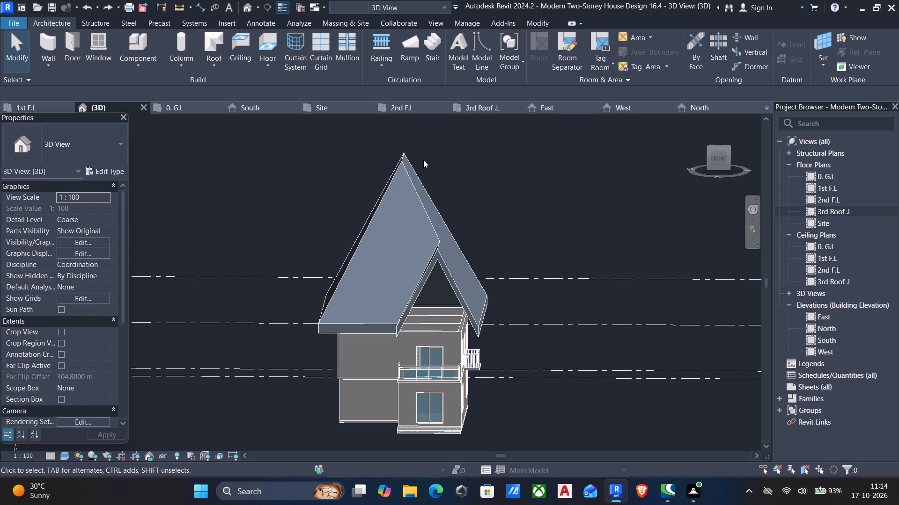
Open the 300mm roof's footprint for editing in the 3rd Roof .L floor plan.
click(412, 174)
double_click(831, 213)
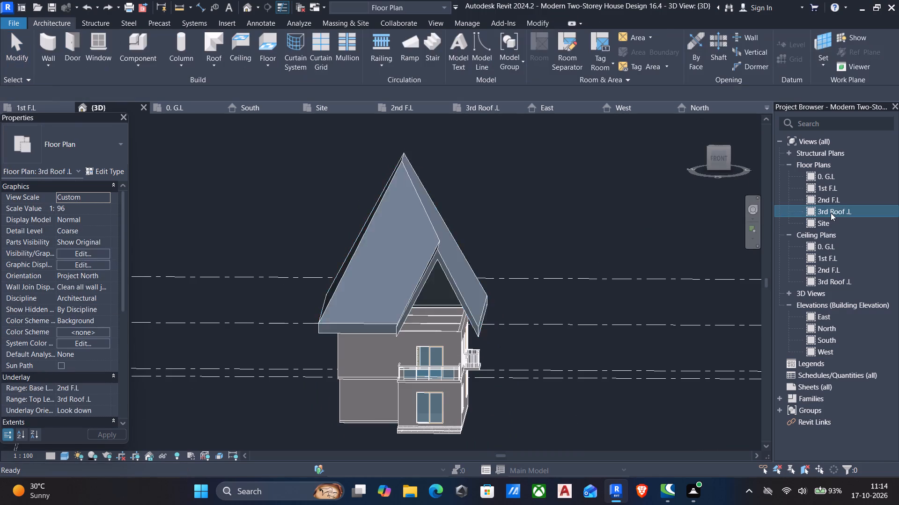
click(516, 39)
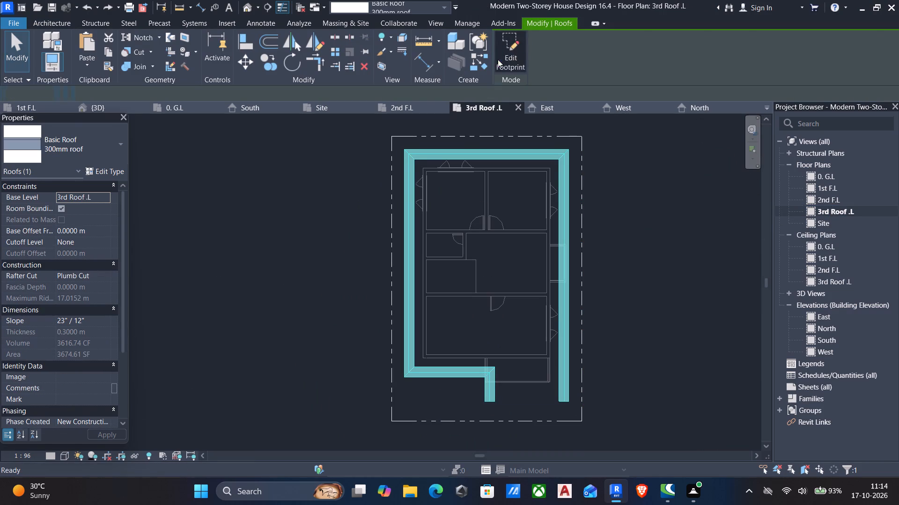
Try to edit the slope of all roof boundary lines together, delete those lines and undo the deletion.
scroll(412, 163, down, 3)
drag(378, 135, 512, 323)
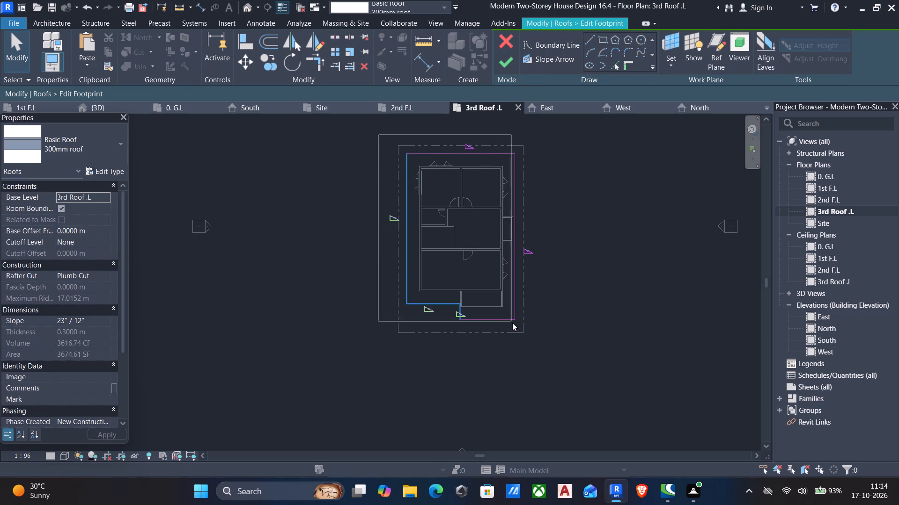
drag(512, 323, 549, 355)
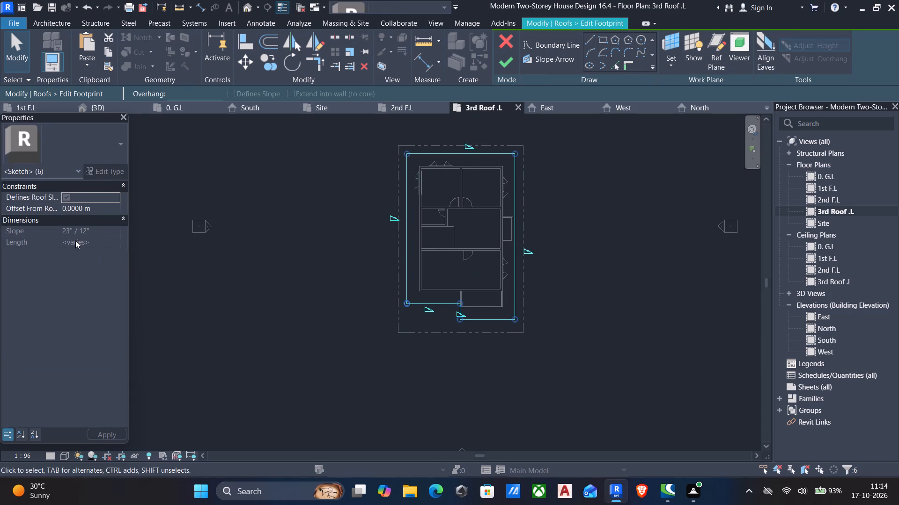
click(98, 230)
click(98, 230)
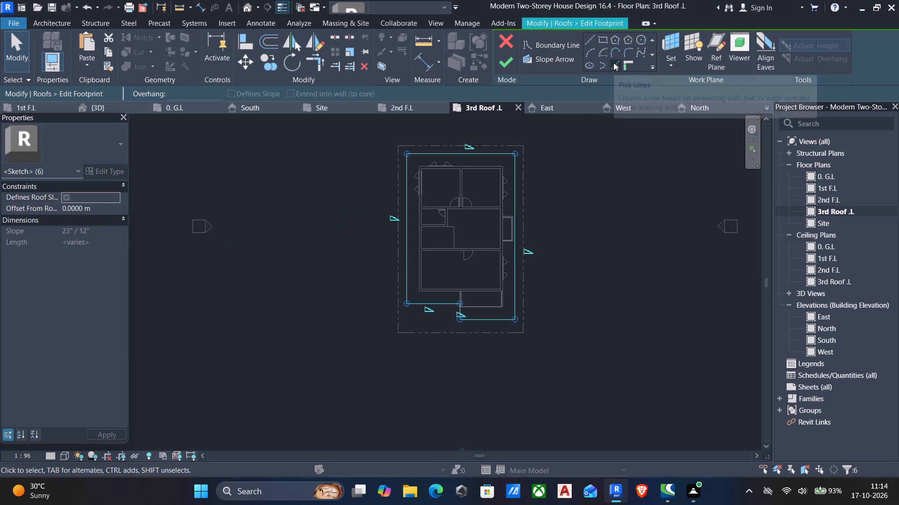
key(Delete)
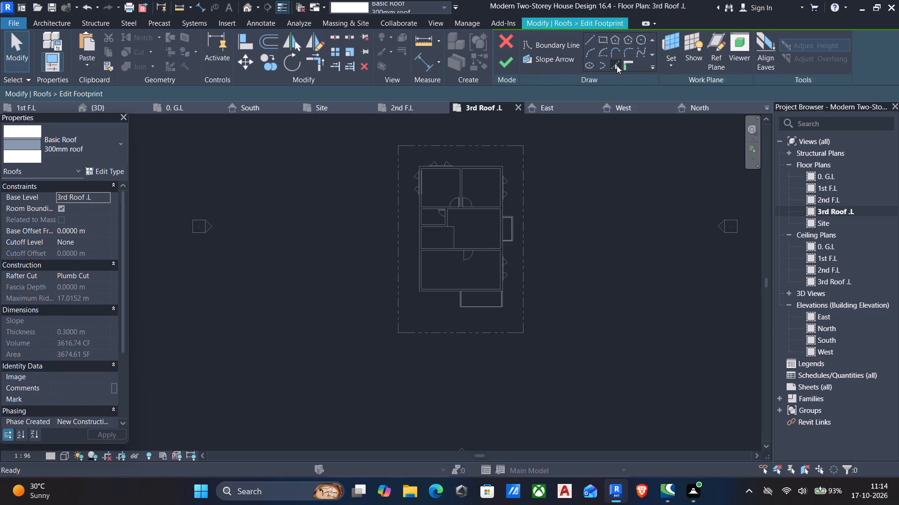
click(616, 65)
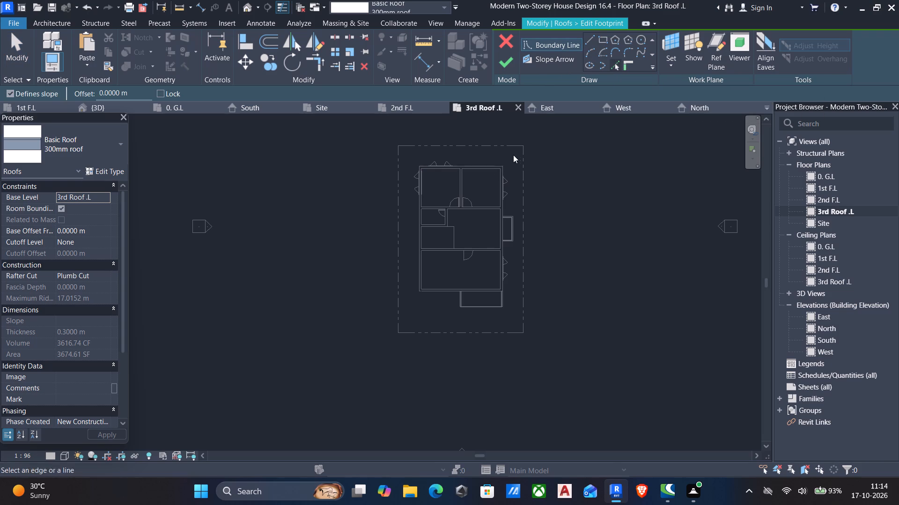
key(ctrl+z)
Measure the overhang between the north roof boundary line and the outer face of the north wall.
scroll(492, 166, up, 3)
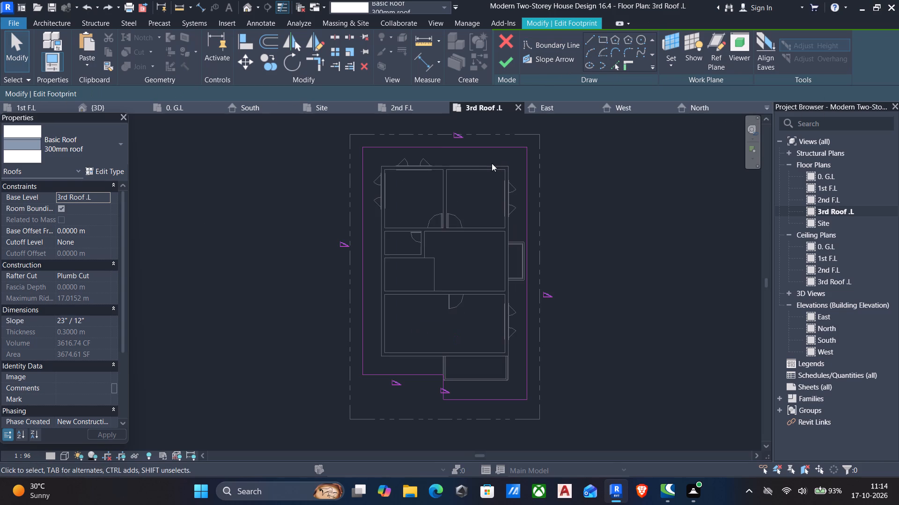
text(dd)
scroll(492, 163, up, 4)
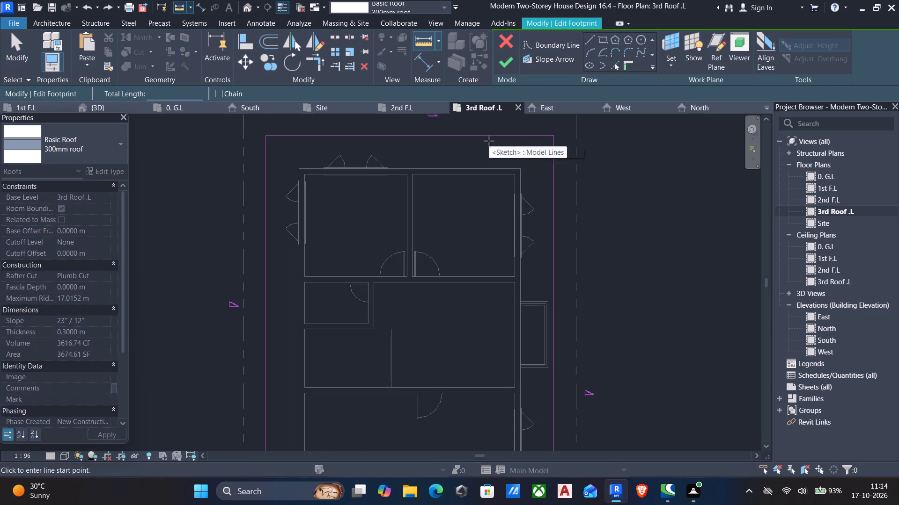
click(488, 137)
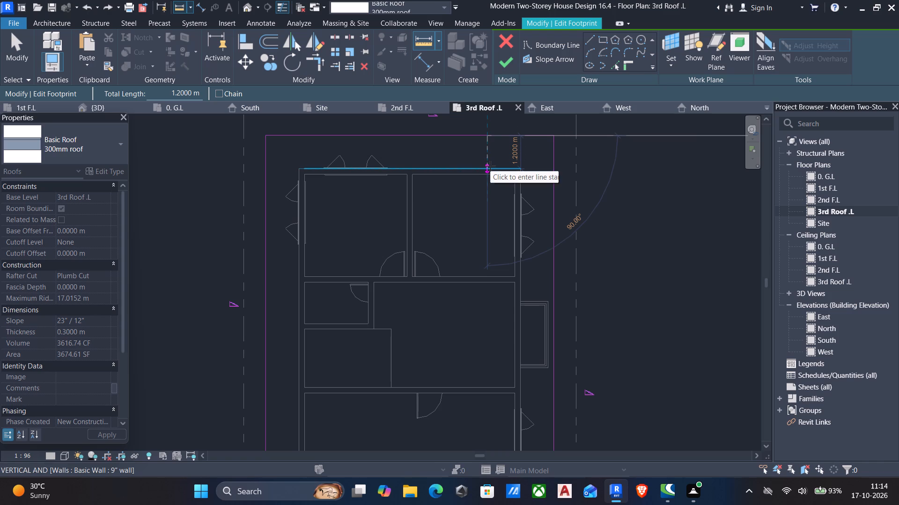
key(Escape)
Delete all boundary lines of the existing roof footprint.
scroll(486, 172, down, 6)
drag(366, 144, 559, 353)
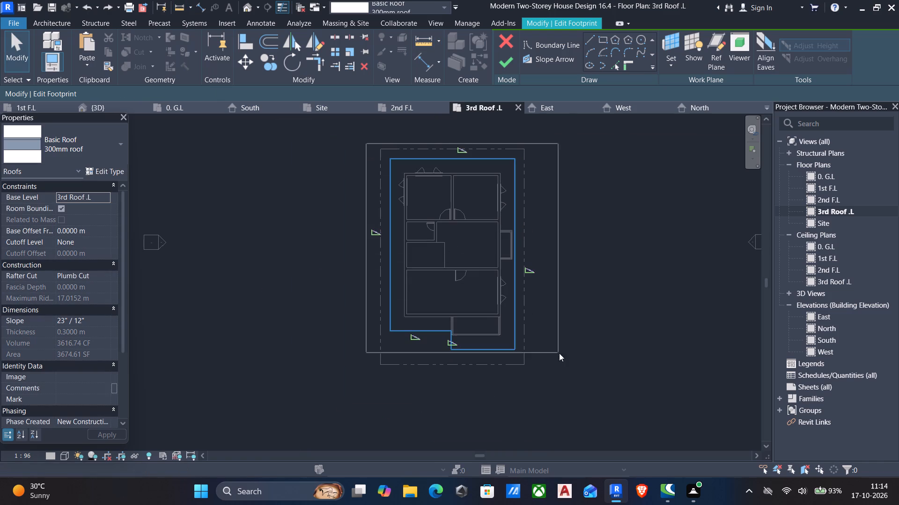
drag(559, 353, 581, 377)
key(Delete)
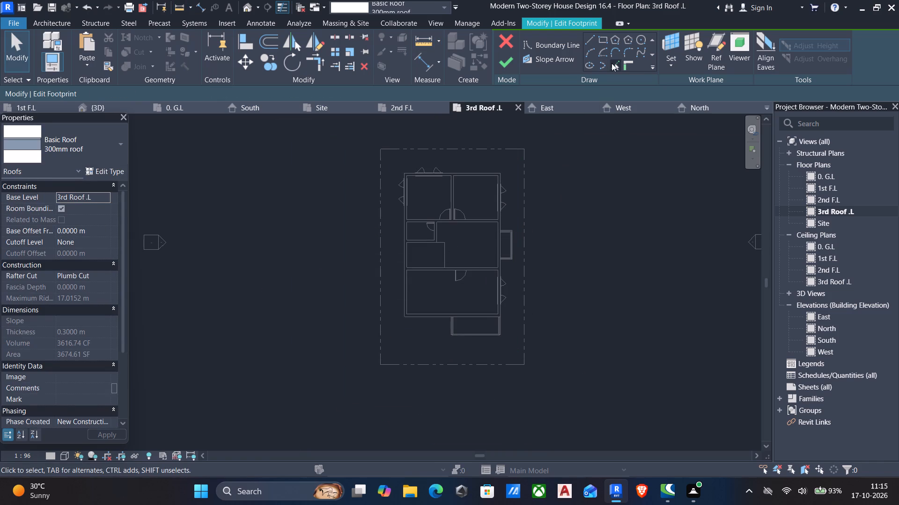
Create slope-defining roof boundary lines with Pick Lines, offset 1.2 m outward from the north, west and south exterior walls.
click(612, 64)
drag(144, 93, 0, 97)
text(1.2)
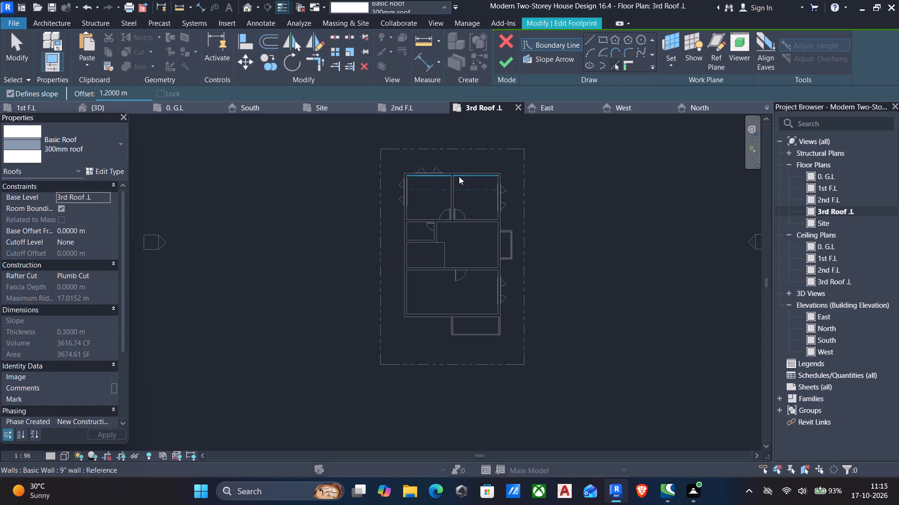
scroll(459, 176, up, 4)
click(464, 167)
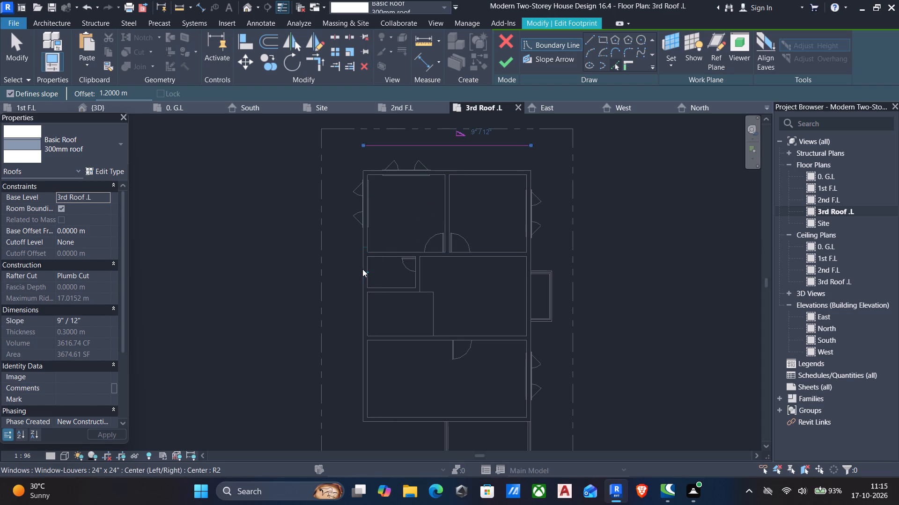
scroll(364, 260, up, 3)
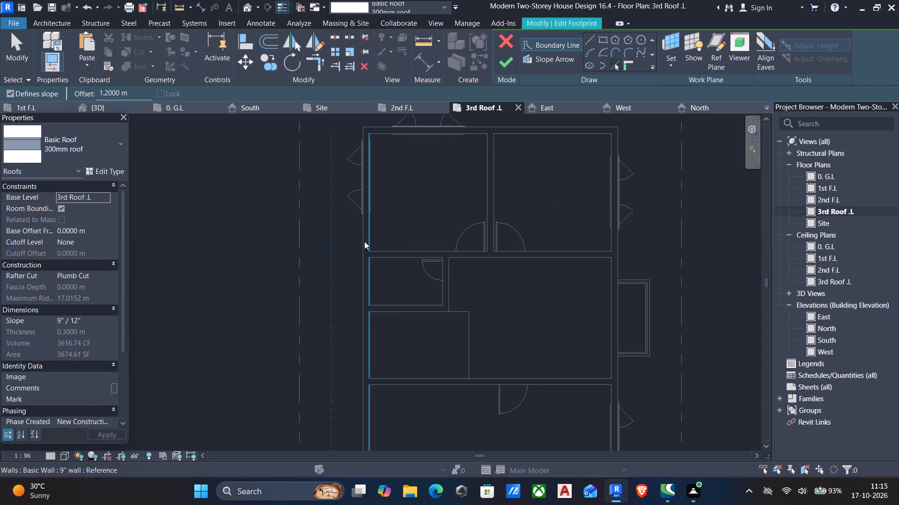
click(364, 241)
scroll(465, 285, down, 5)
middle_drag(464, 375, 467, 330)
scroll(464, 358, up, 2)
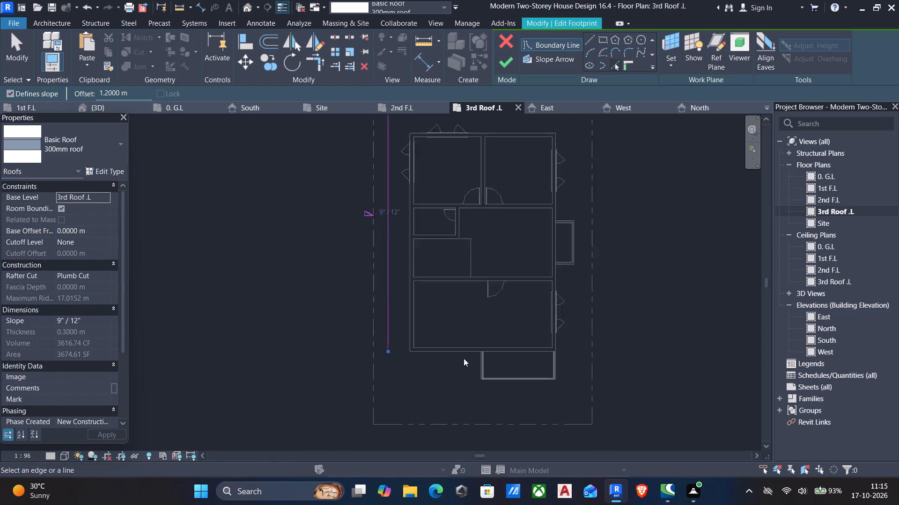
scroll(464, 358, up, 3)
click(447, 350)
Add boundary lines offset 1.2 m outward from the south balcony's west and south edges and from the east exterior wall.
scroll(481, 352, up, 4)
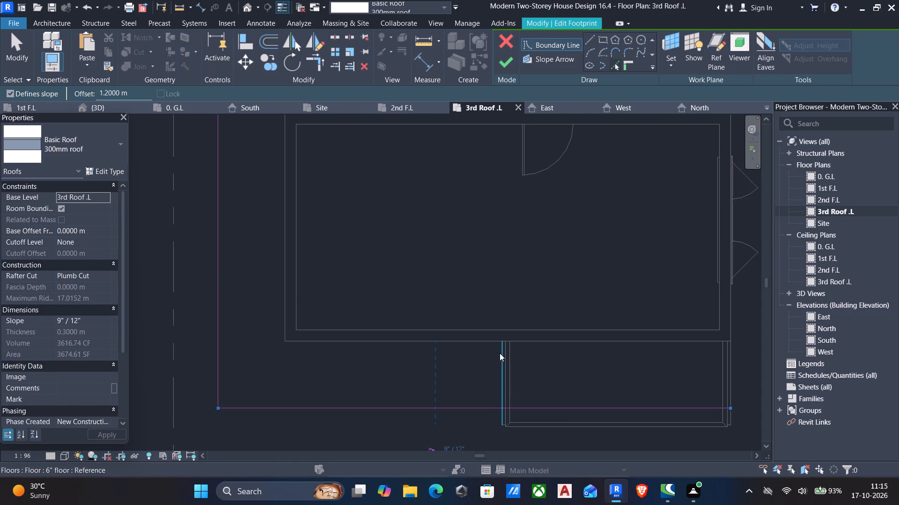
click(500, 352)
middle_drag(516, 411, 484, 348)
scroll(516, 367, up, 4)
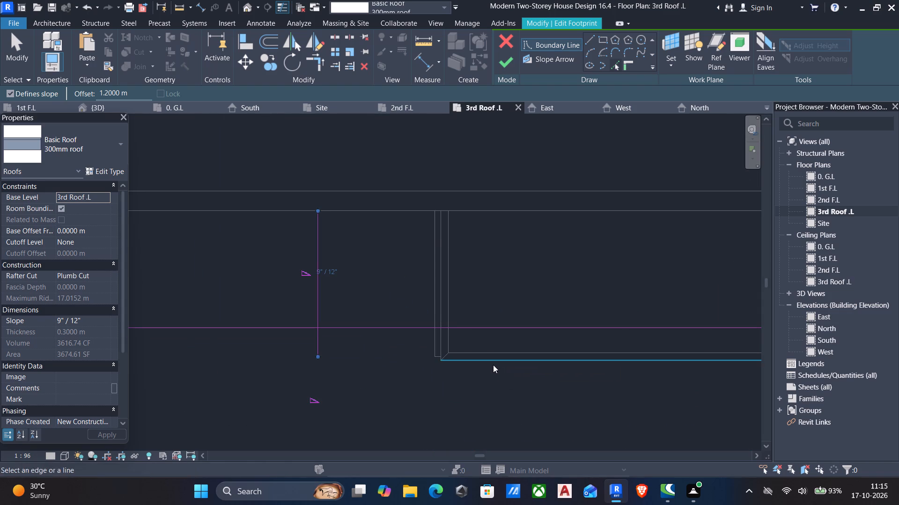
click(481, 364)
scroll(481, 374, down, 5)
middle_drag(534, 388, 440, 498)
scroll(446, 472, down, 1)
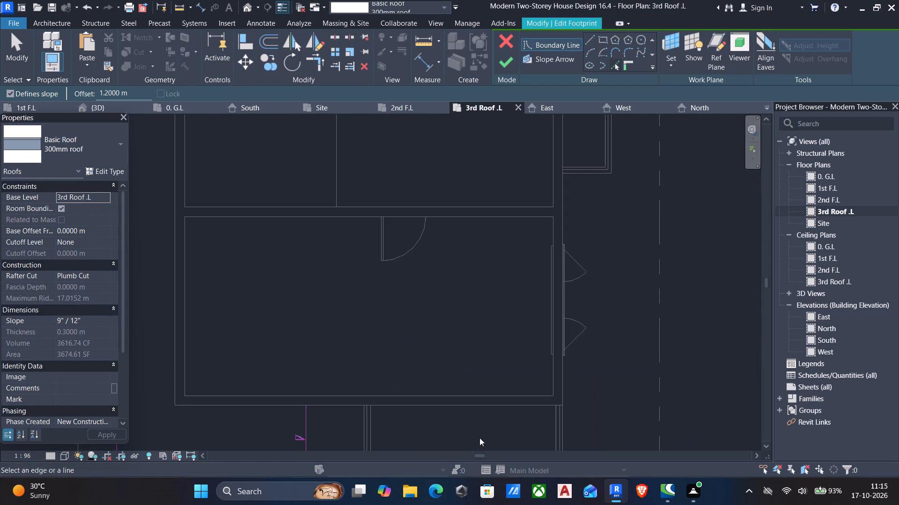
middle_drag(569, 296, 569, 400)
scroll(603, 299, down, 3)
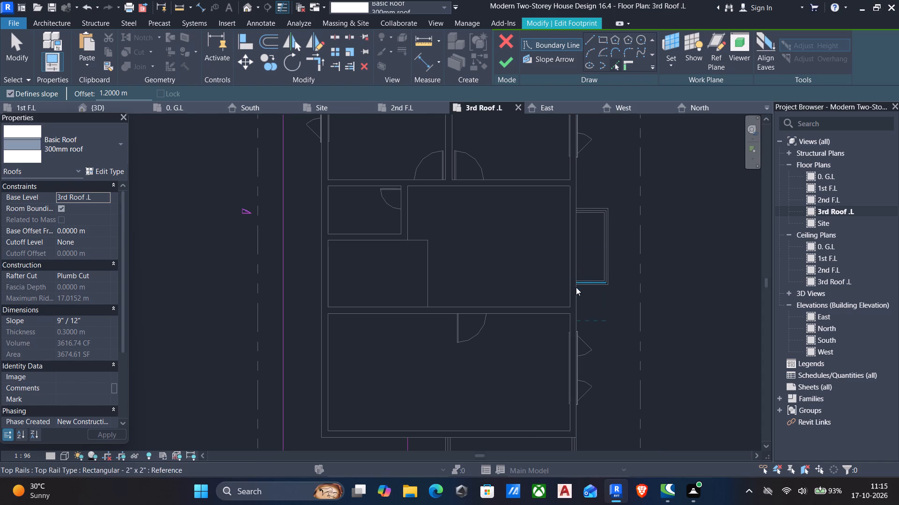
click(579, 299)
scroll(580, 306, down, 7)
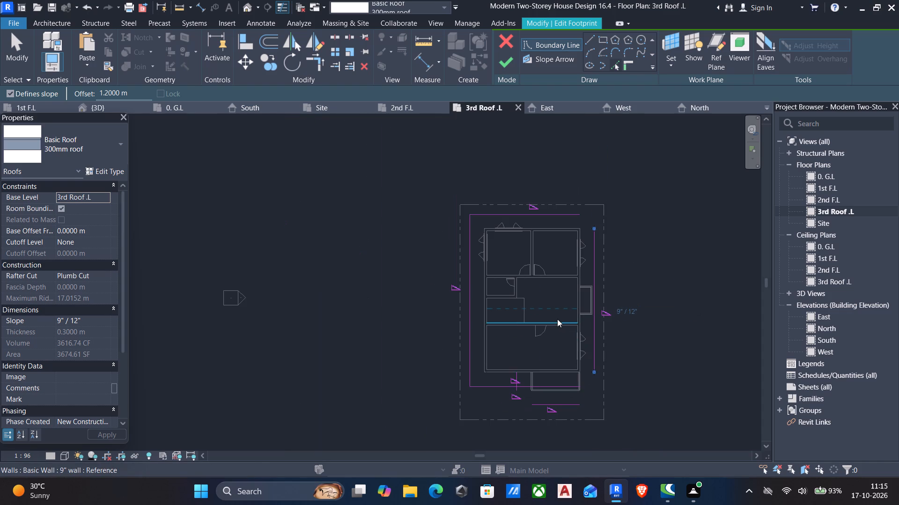
key(Escape)
Trim and extend the boundary lines to corners at the northeast, southeast and balcony step, closing the roof outline.
text(tr)
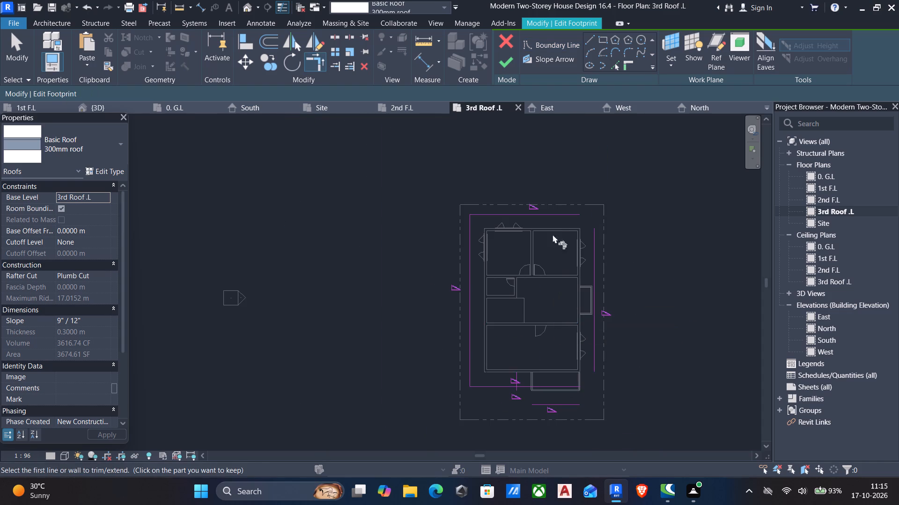
click(567, 218)
click(593, 252)
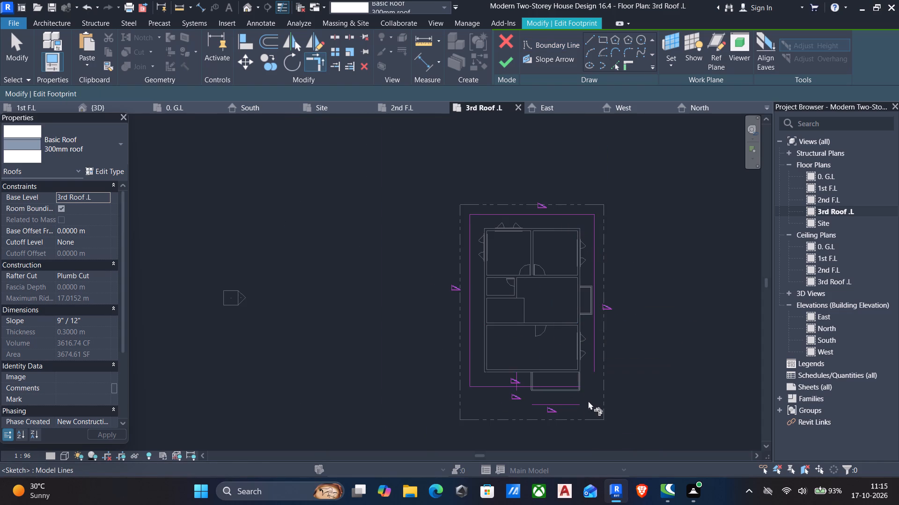
drag(571, 404, 575, 399)
click(597, 356)
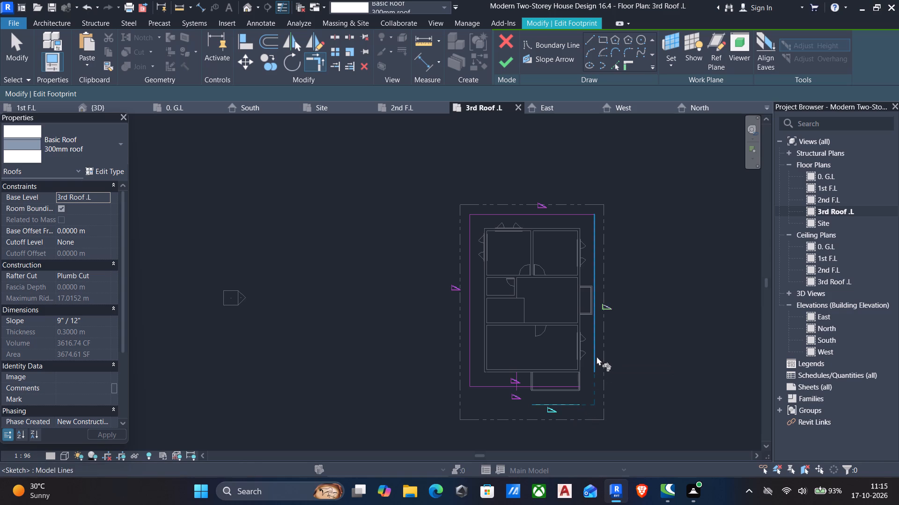
scroll(512, 386, up, 8)
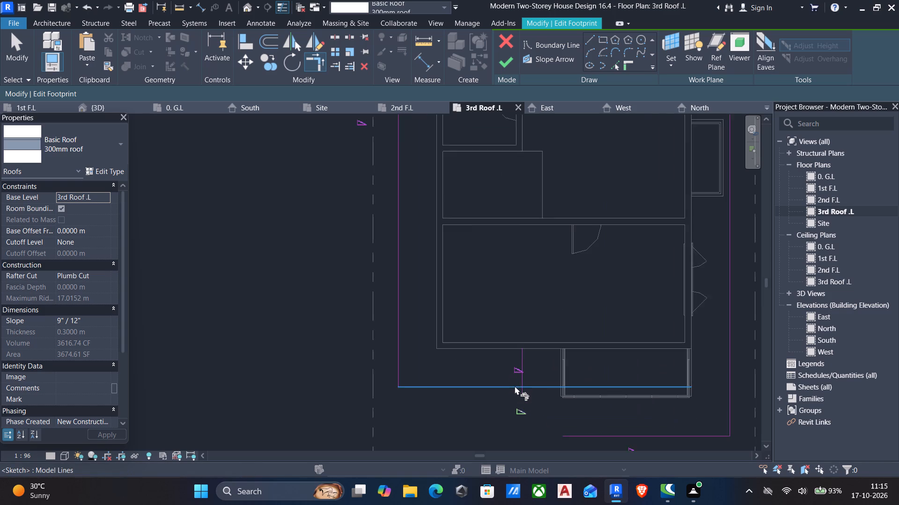
click(512, 390)
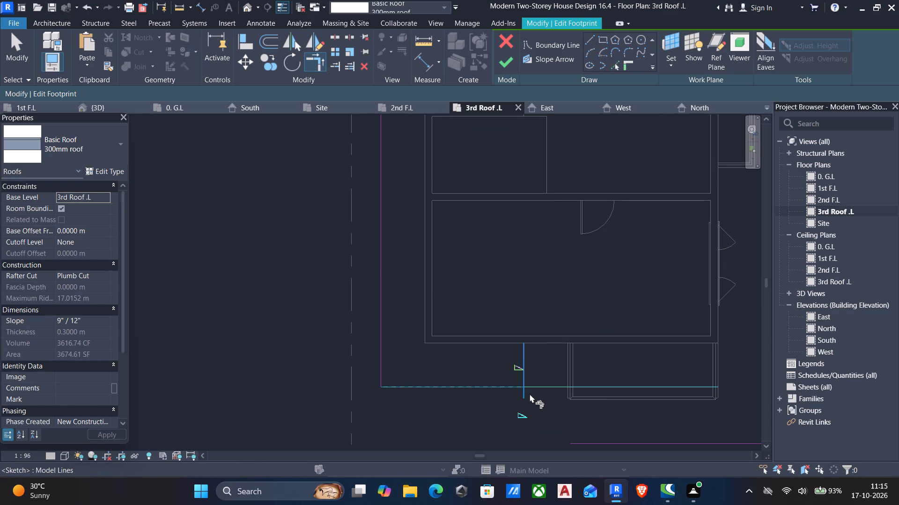
click(523, 396)
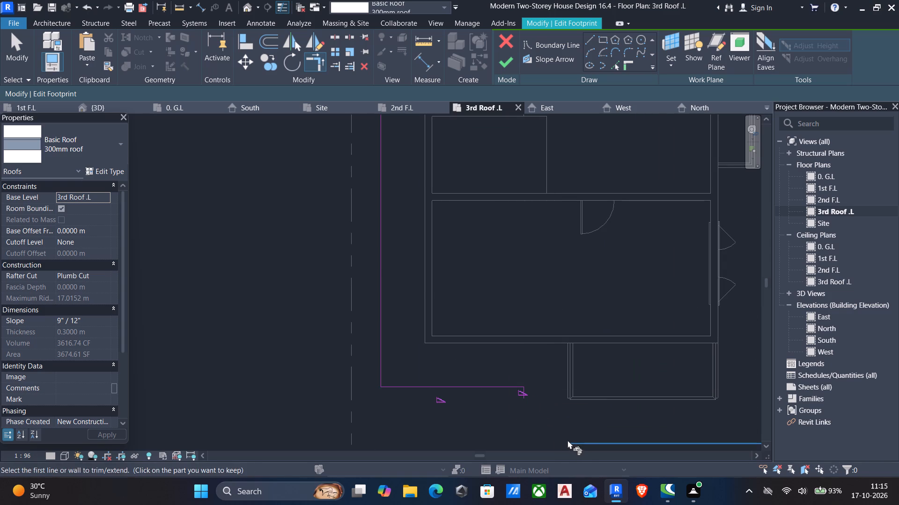
click(579, 443)
click(523, 395)
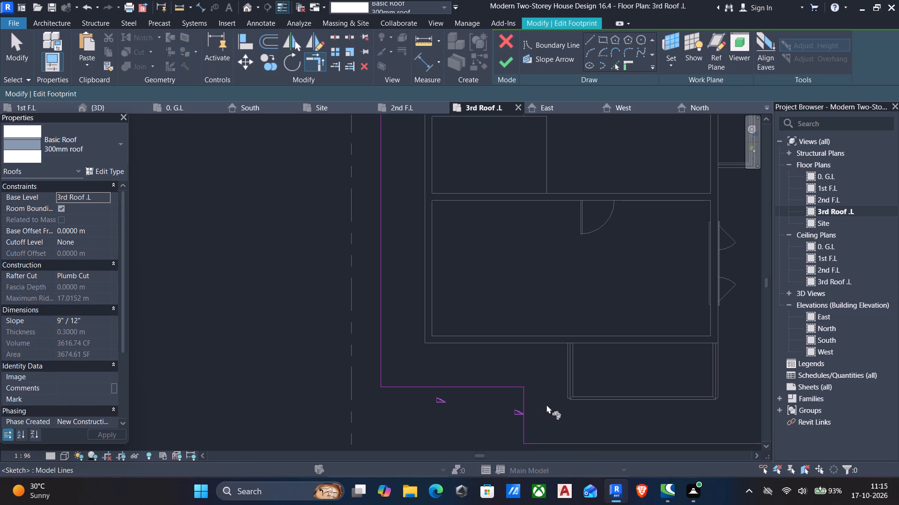
scroll(549, 406, down, 5)
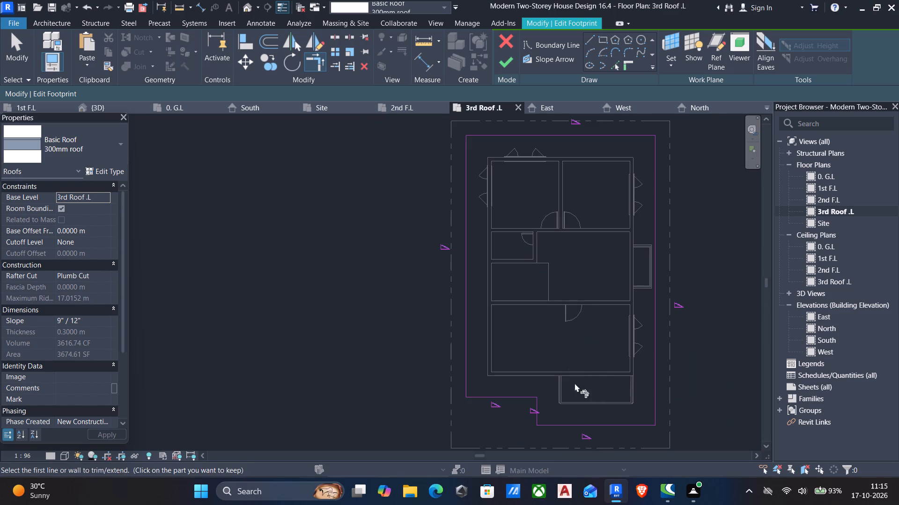
key(Escape)
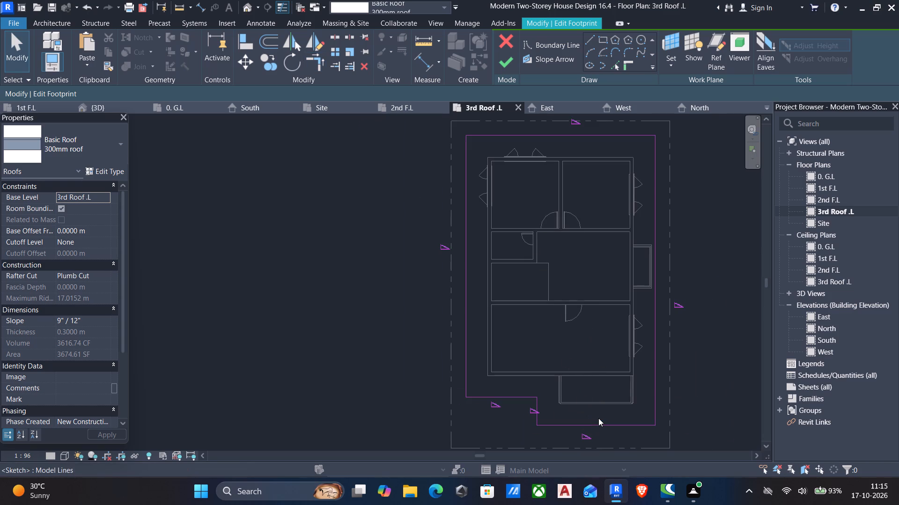
Select all six roof boundary lines and open their shared slope value for editing.
scroll(498, 346, down, 4)
drag(441, 204, 445, 210)
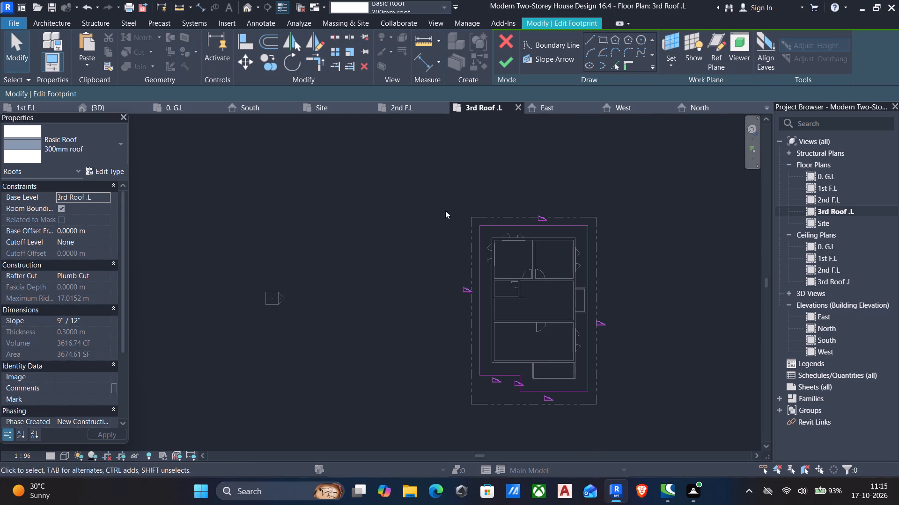
drag(445, 210, 644, 421)
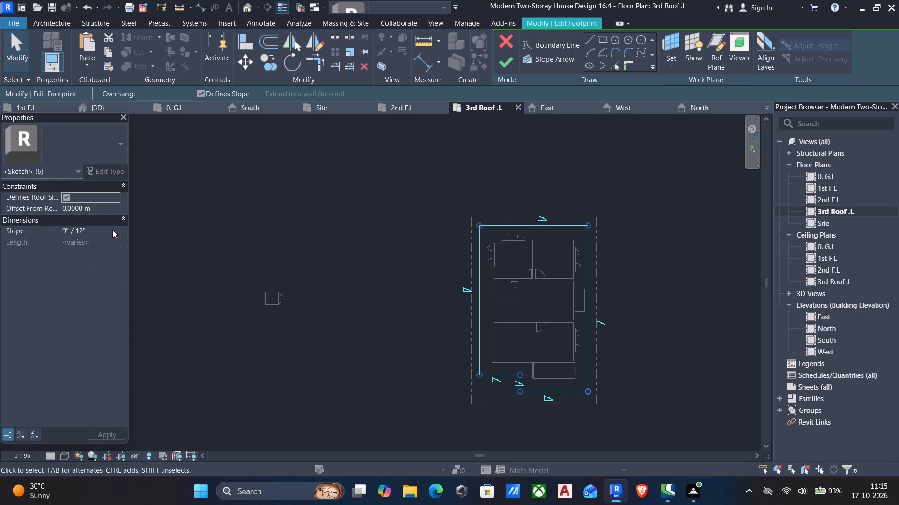
click(112, 230)
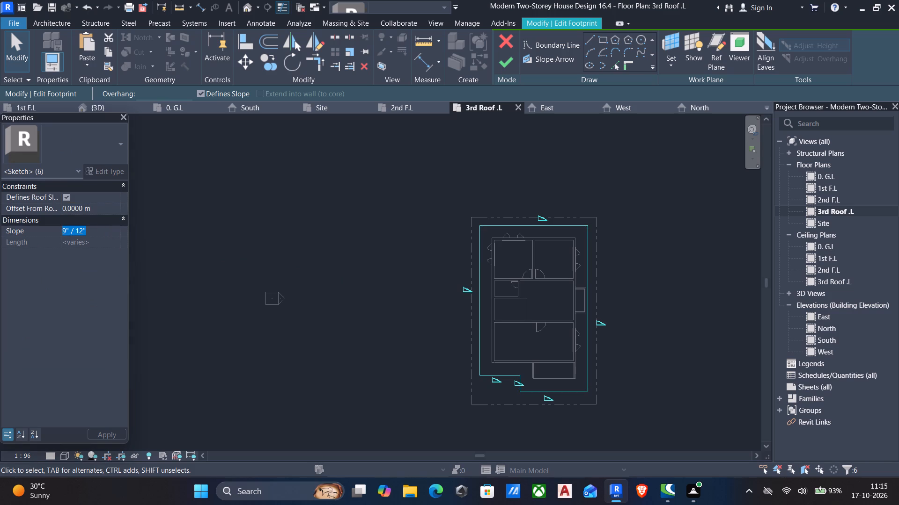
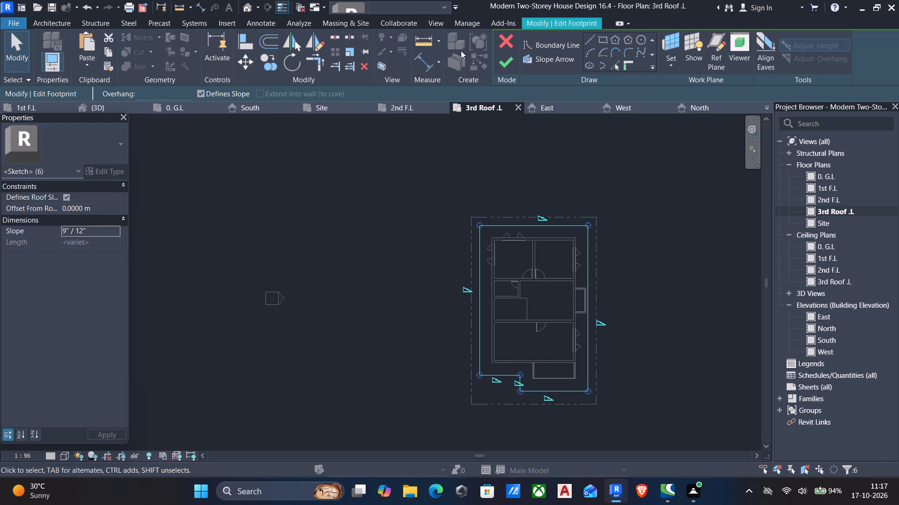
Change the project's slope unit format to Degrees with 0 decimal places.
click(471, 24)
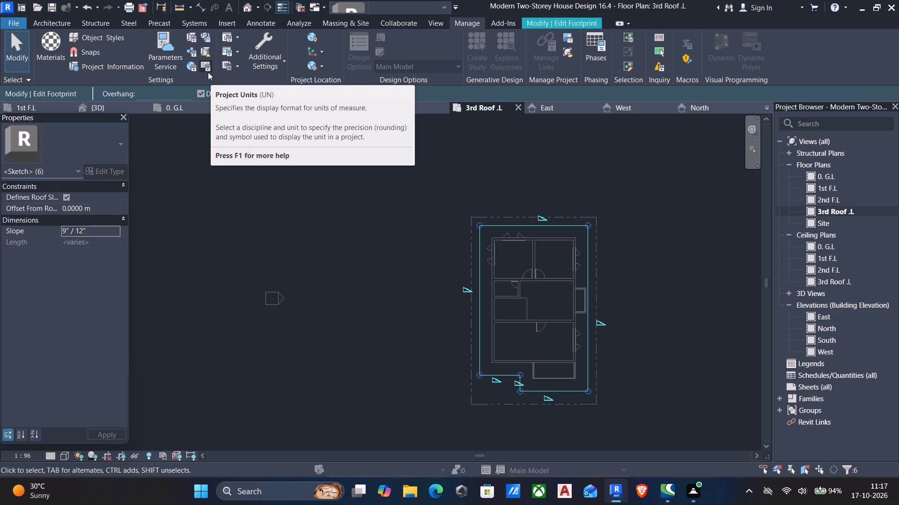
text(un)
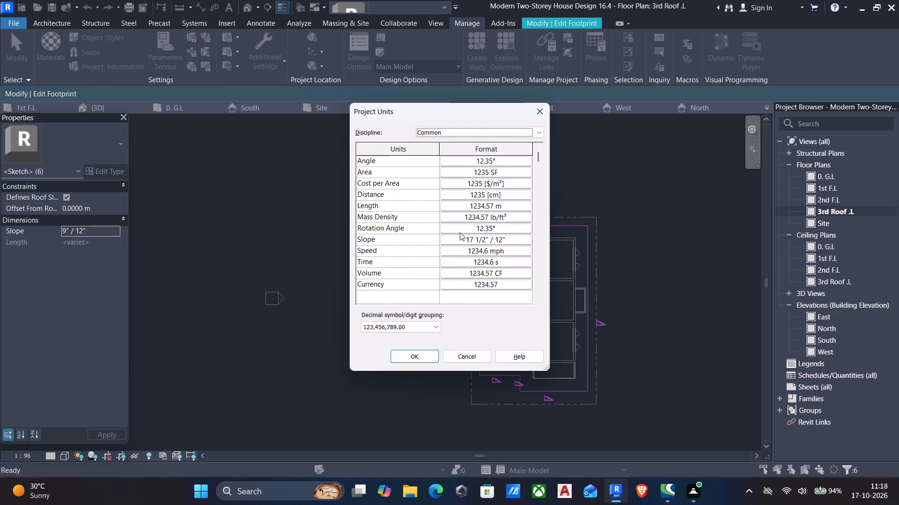
click(521, 240)
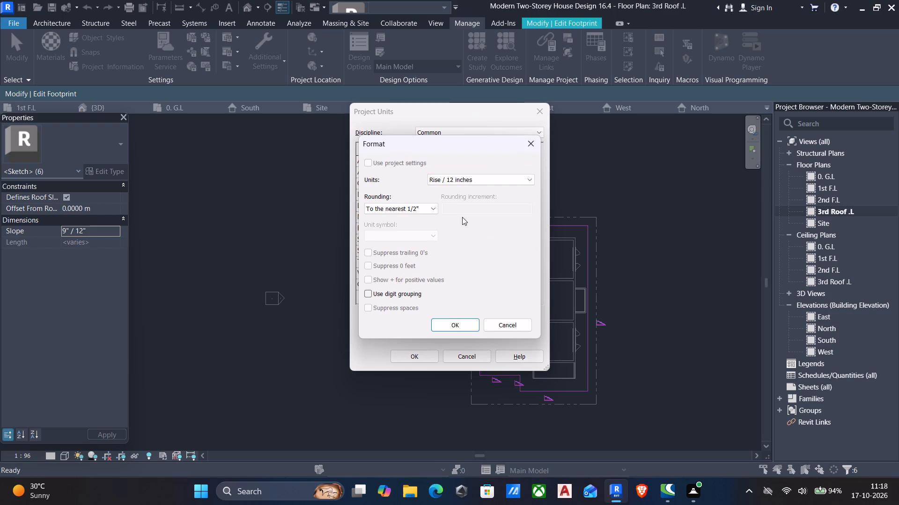
click(461, 179)
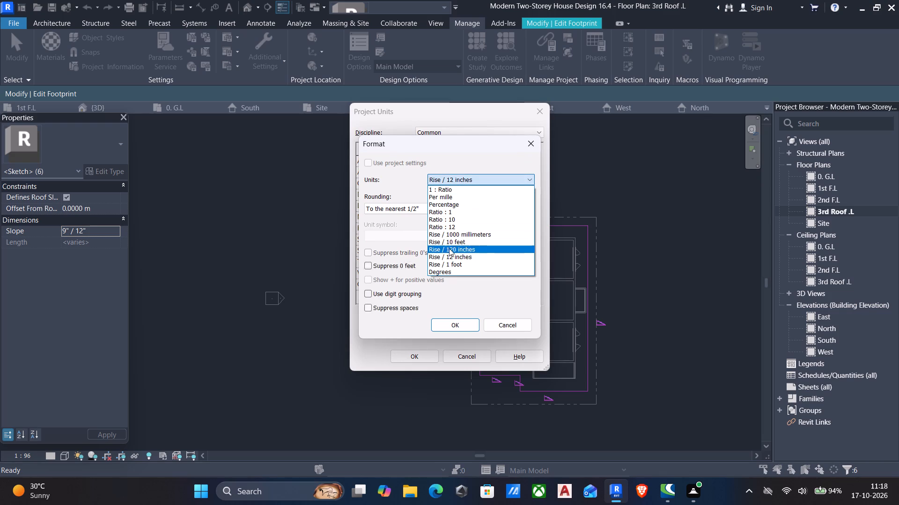
click(449, 273)
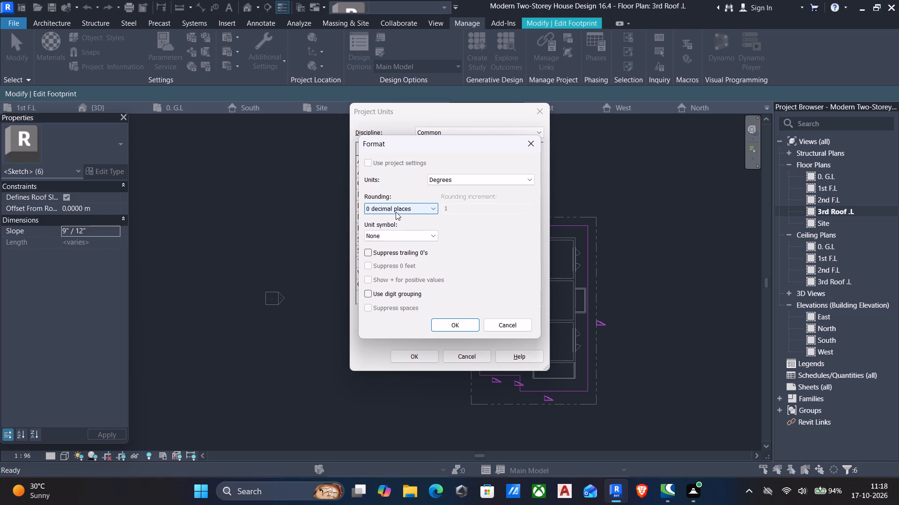
click(457, 326)
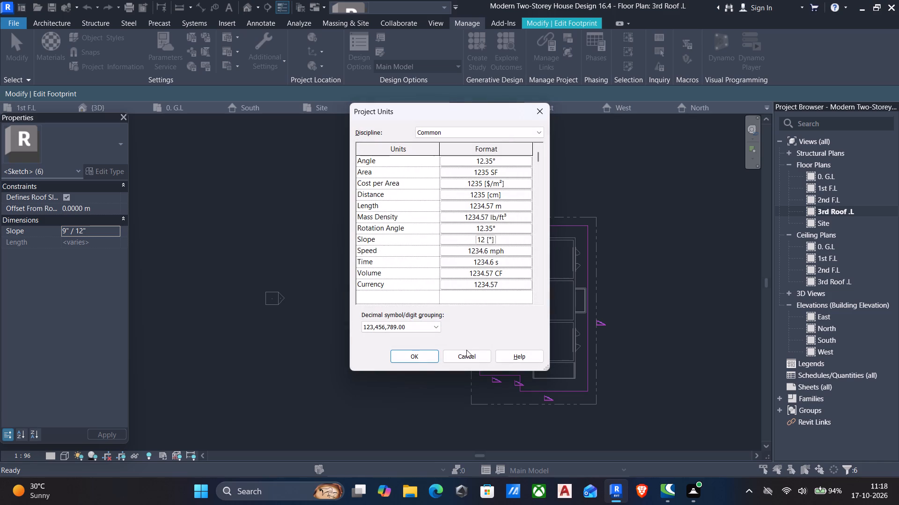
click(412, 355)
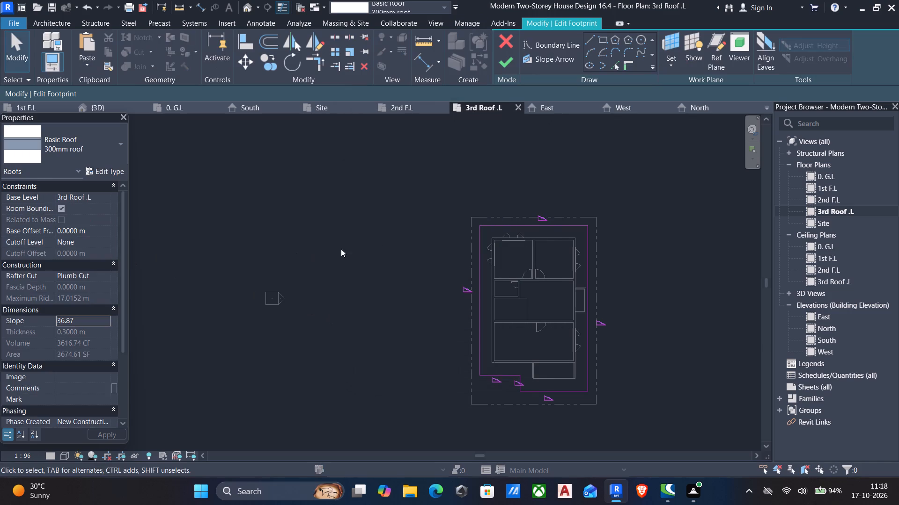
Set the slope of all six roof footprint boundary lines to 23 degrees.
drag(426, 194, 621, 416)
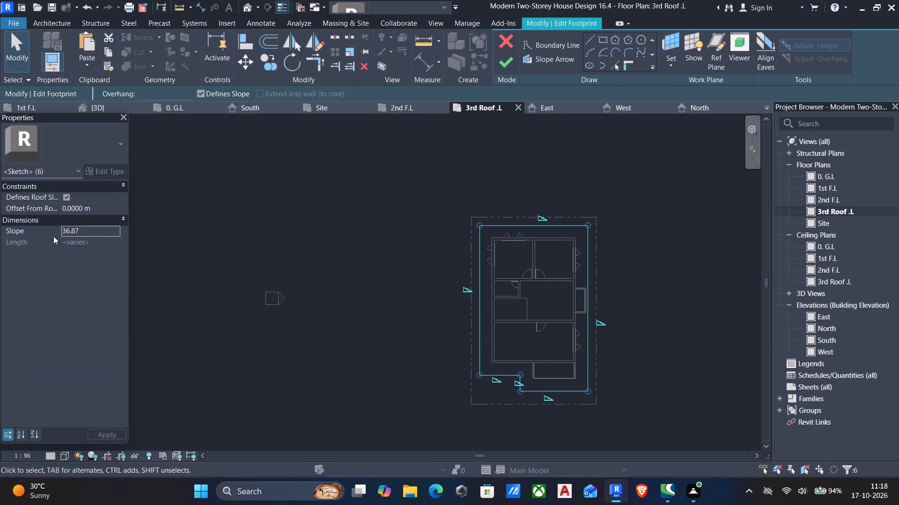
click(107, 231)
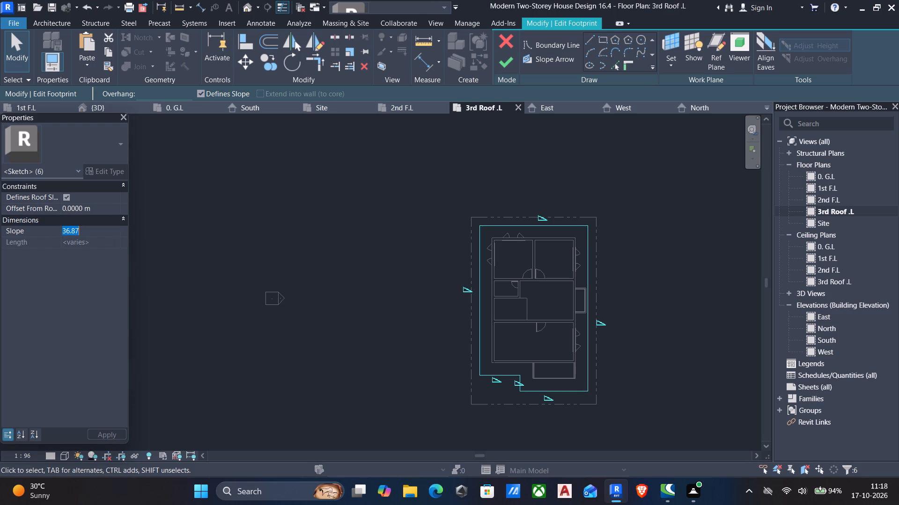
text(23)
key(Return)
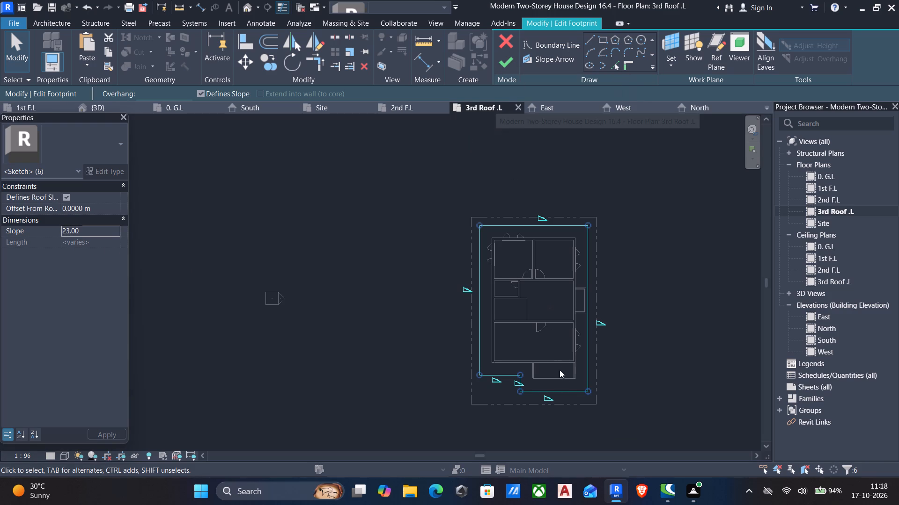
Remove the slope definition from the 6.5 m front boundary line beyond the balcony and finish the roof footprint.
click(559, 390)
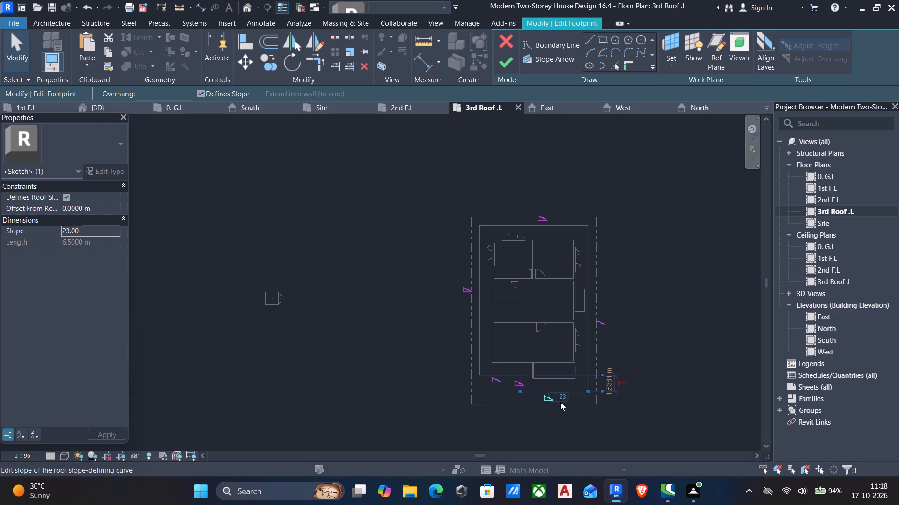
click(206, 94)
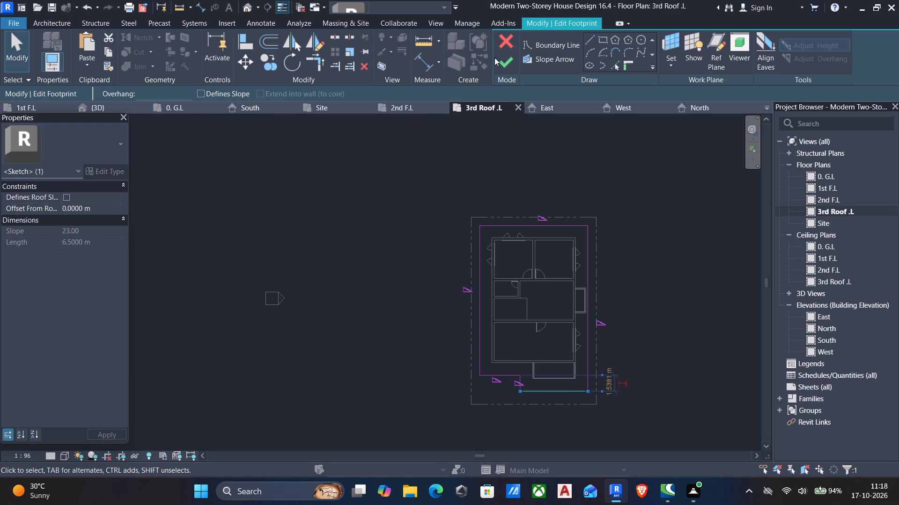
click(503, 65)
click(512, 291)
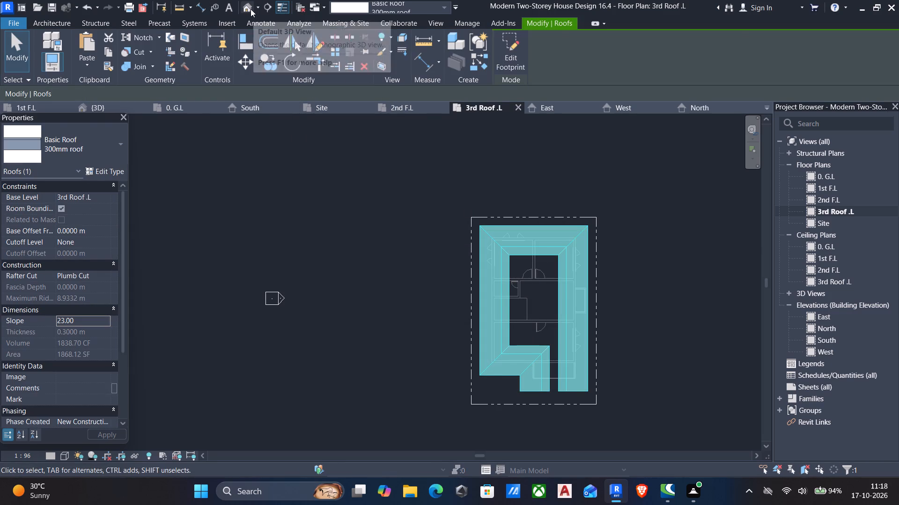
Examine the reshaped roof in 3D from the front, back and sides, including how the walls meet the front gable.
click(251, 9)
scroll(398, 338, up, 3)
middle_drag(403, 335, 412, 329)
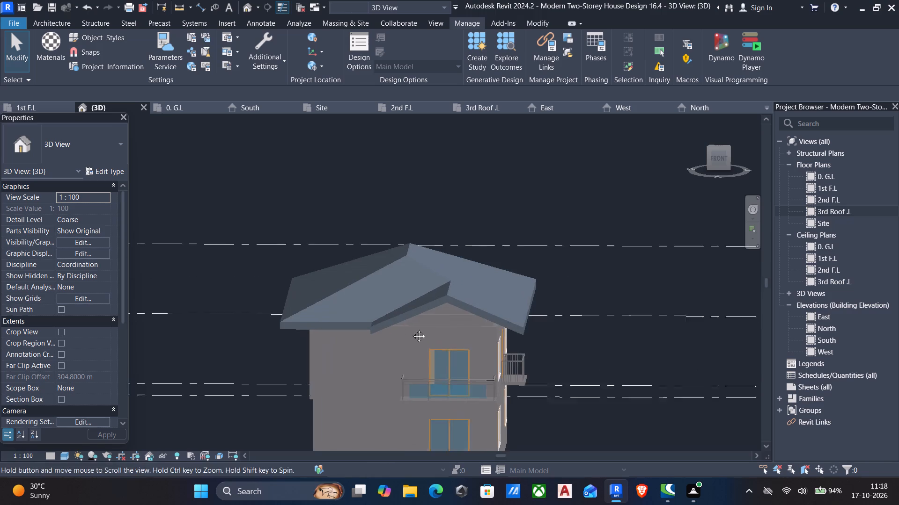
middle_drag(412, 329, 426, 321)
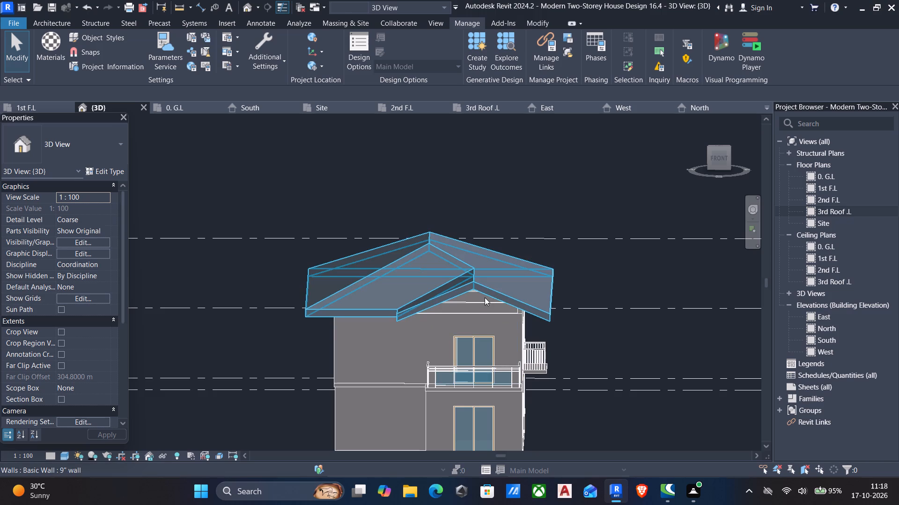
middle_drag(483, 298, 479, 289)
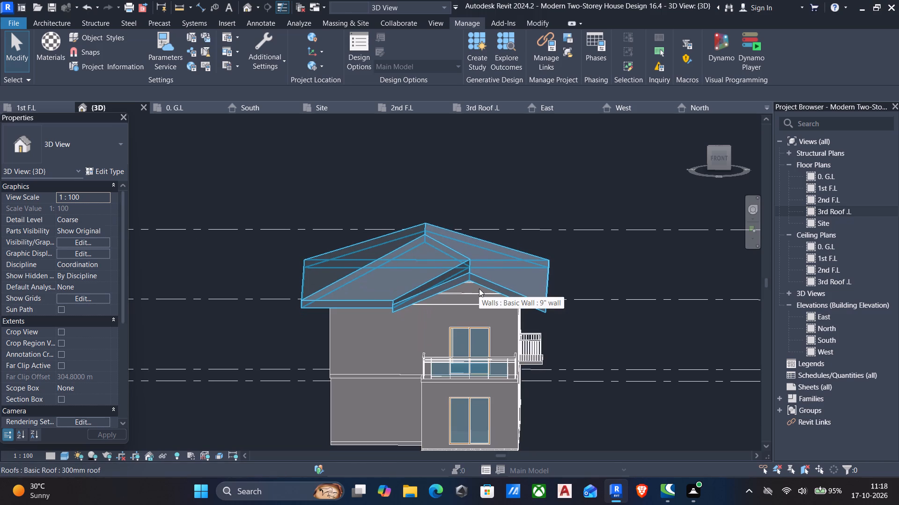
middle_drag(503, 320, 496, 310)
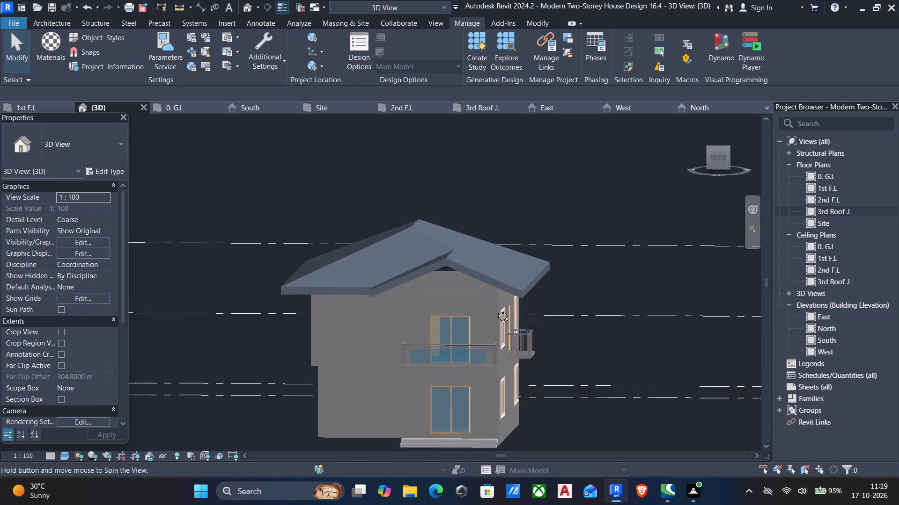
middle_drag(496, 310, 765, 253)
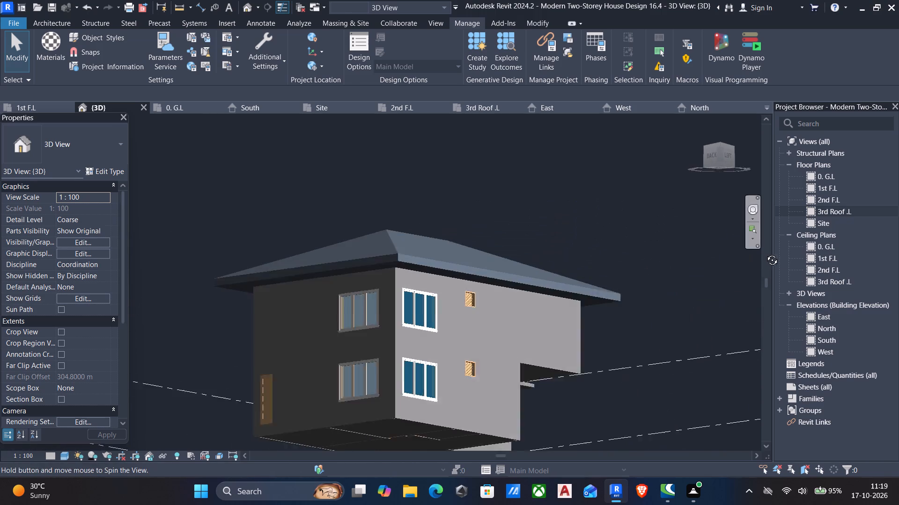
middle_drag(765, 253, 468, 308)
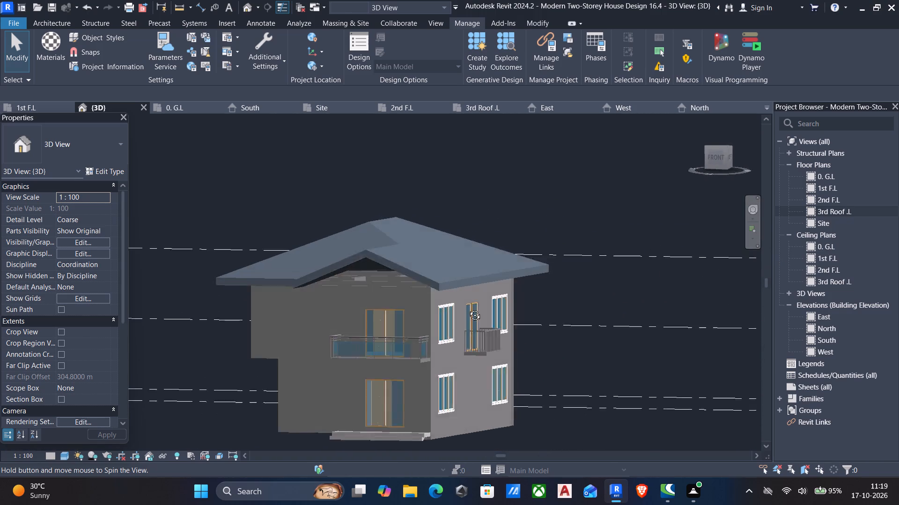
middle_drag(468, 308, 469, 307)
scroll(475, 305, down, 1)
key(Escape)
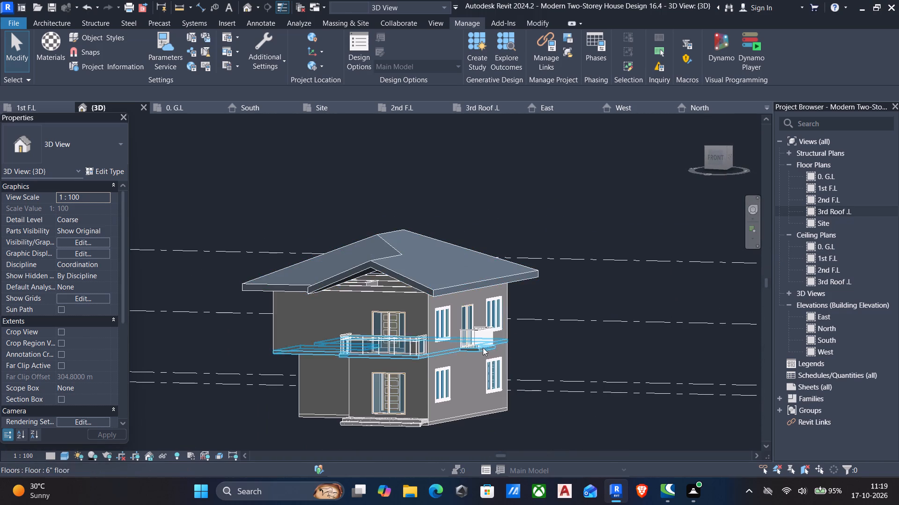
middle_drag(483, 348, 520, 331)
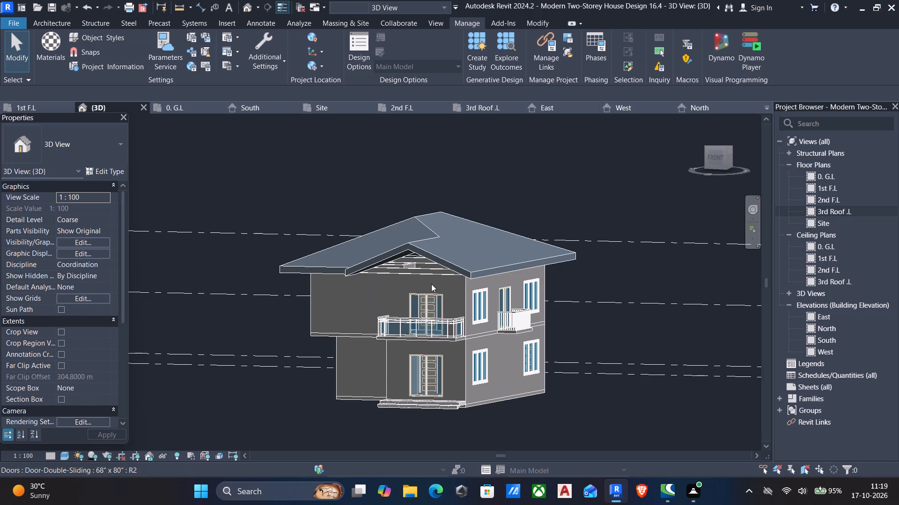
Open the 3rd Roof .L floor plan and look through its view properties.
click(836, 213)
double_click(836, 213)
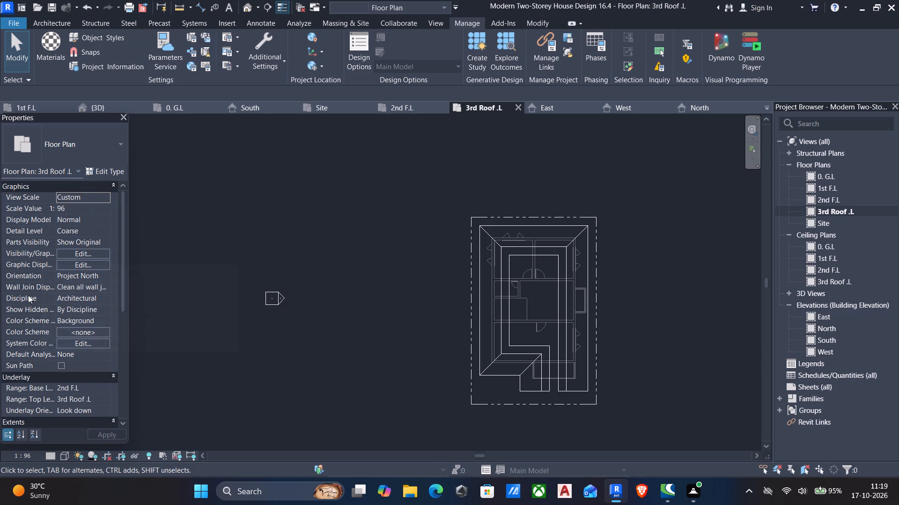
scroll(41, 329, down, 2)
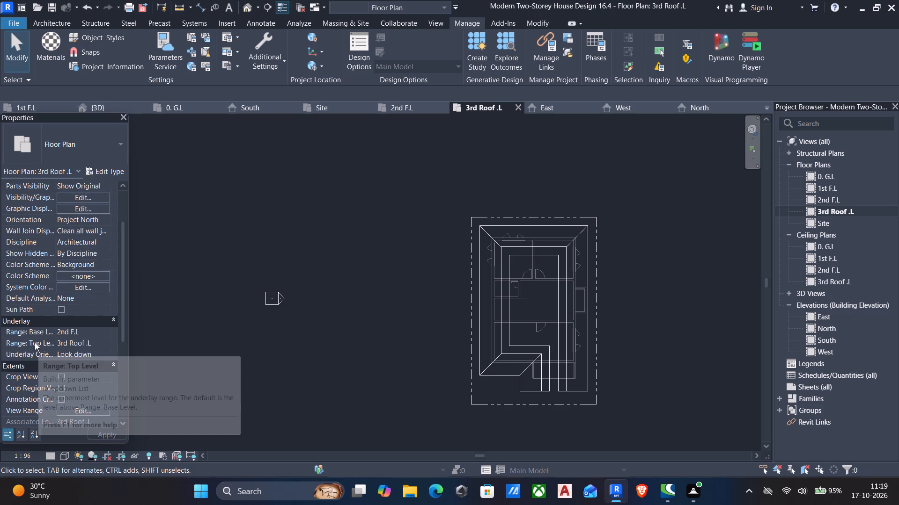
scroll(33, 348, down, 1)
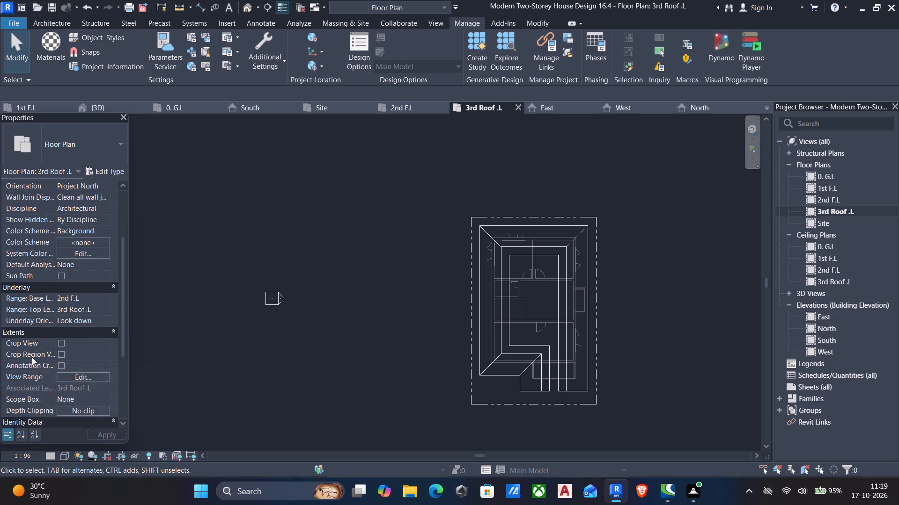
scroll(33, 359, down, 1)
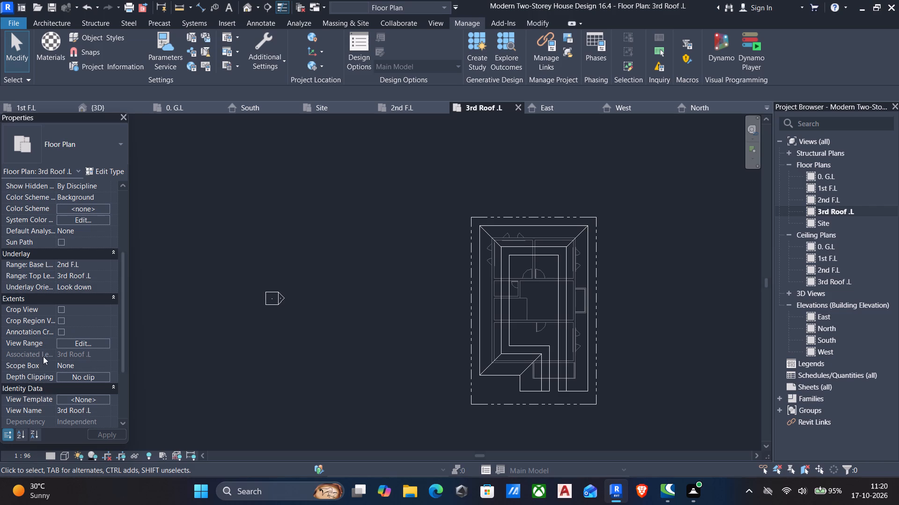
scroll(39, 370, down, 4)
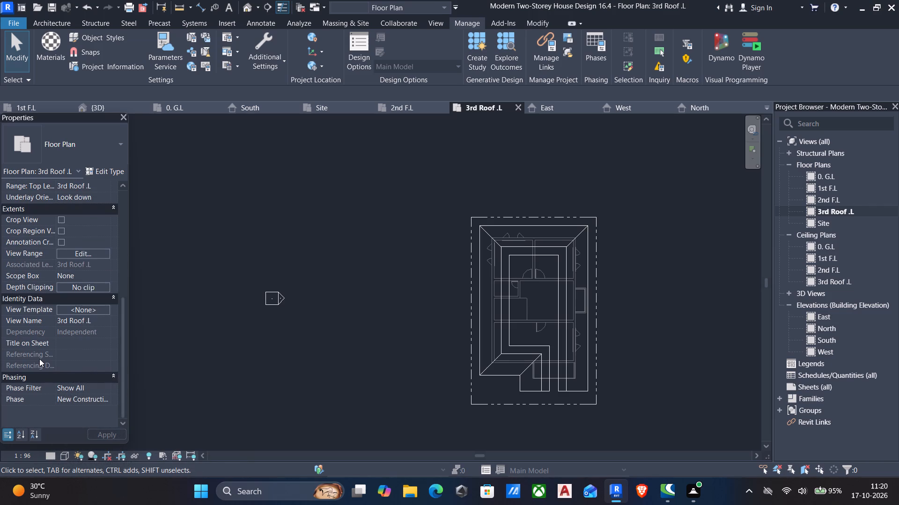
scroll(39, 359, down, 2)
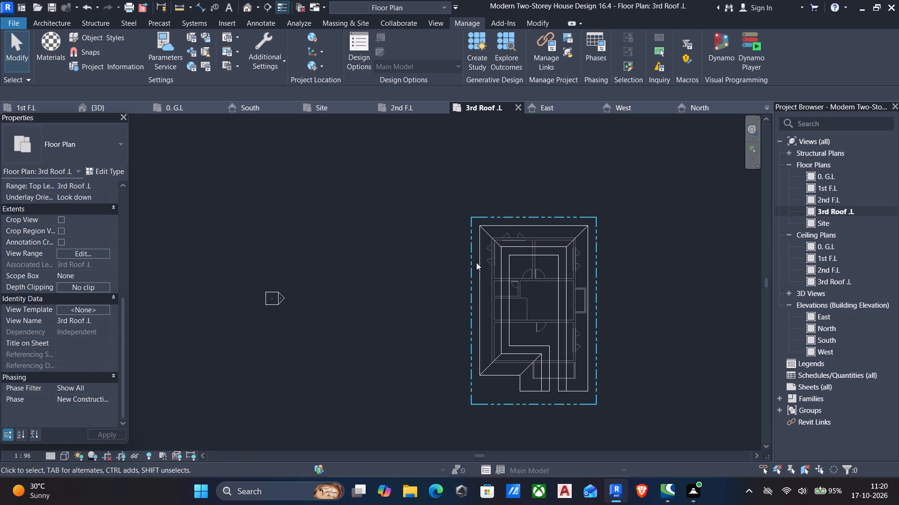
Look through the roof's instance properties, including its constraints, construction and dimensions, and deselect it.
click(485, 225)
scroll(6, 247, down, 6)
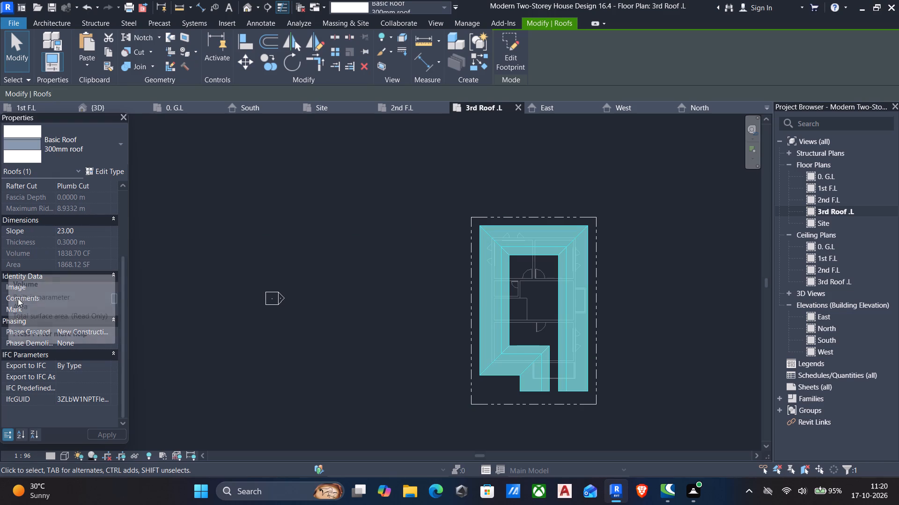
scroll(37, 355, up, 4)
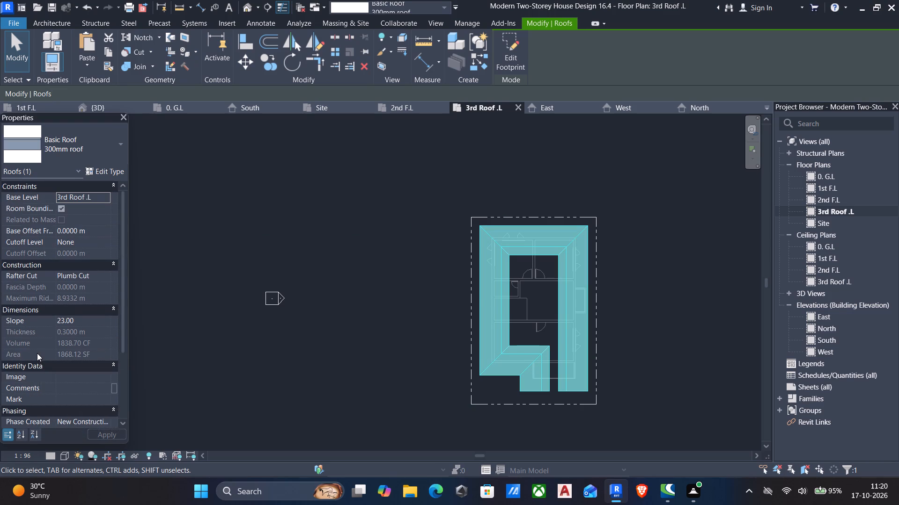
scroll(37, 353, down, 7)
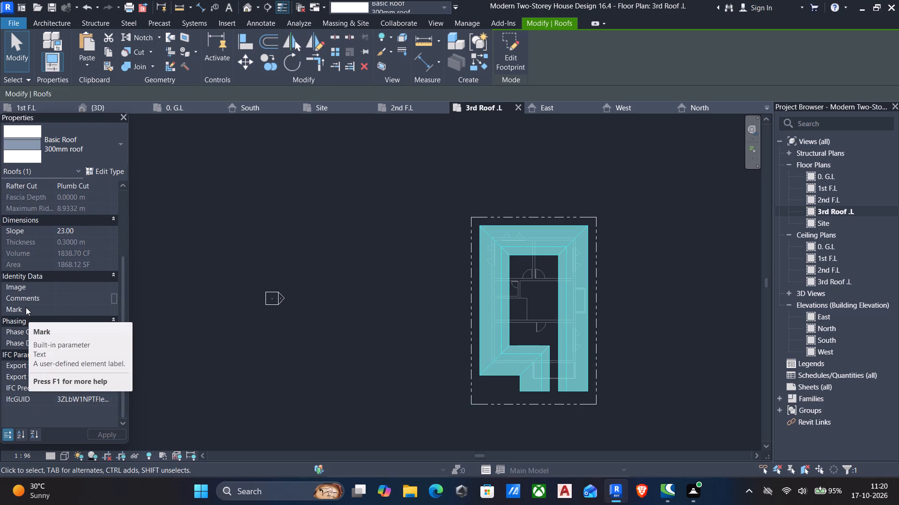
scroll(26, 307, up, 9)
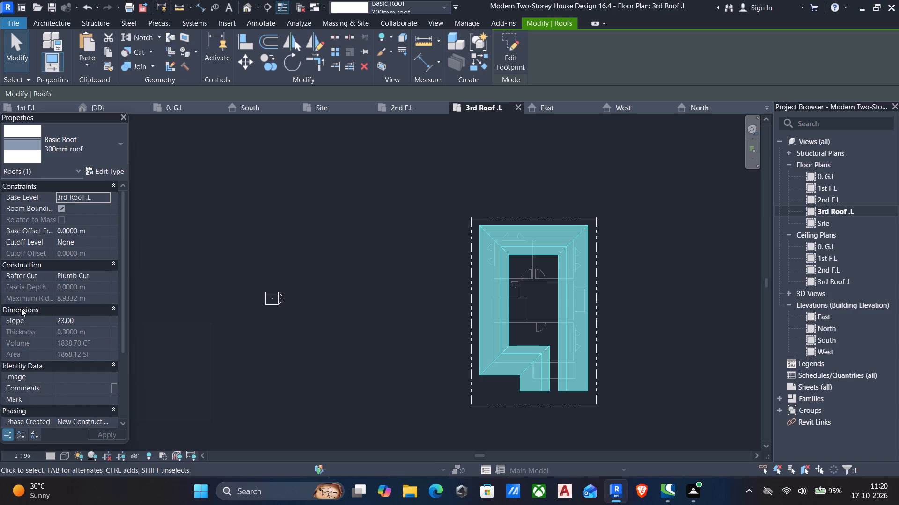
key(Escape)
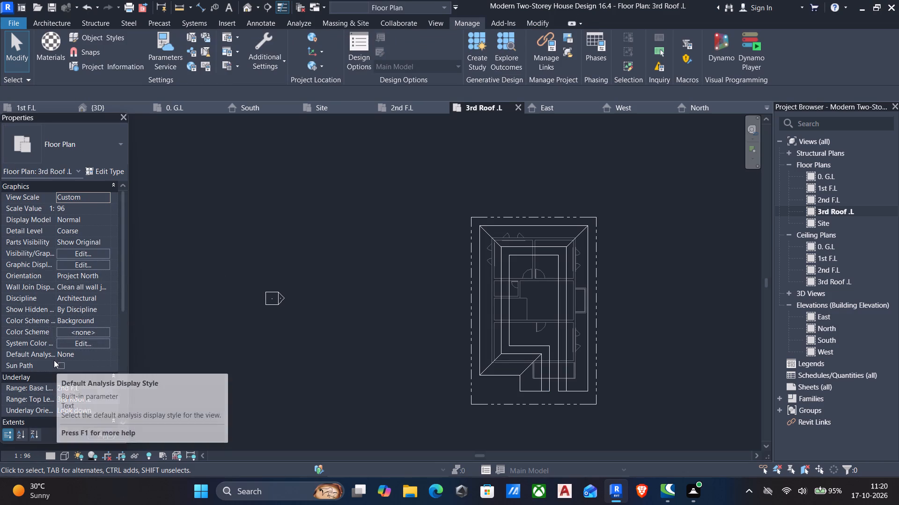
Set the 3rd Roof .L plan's view range to an Unlimited top and a 5 m cut plane offset, then recheck the settings.
scroll(52, 368, down, 1)
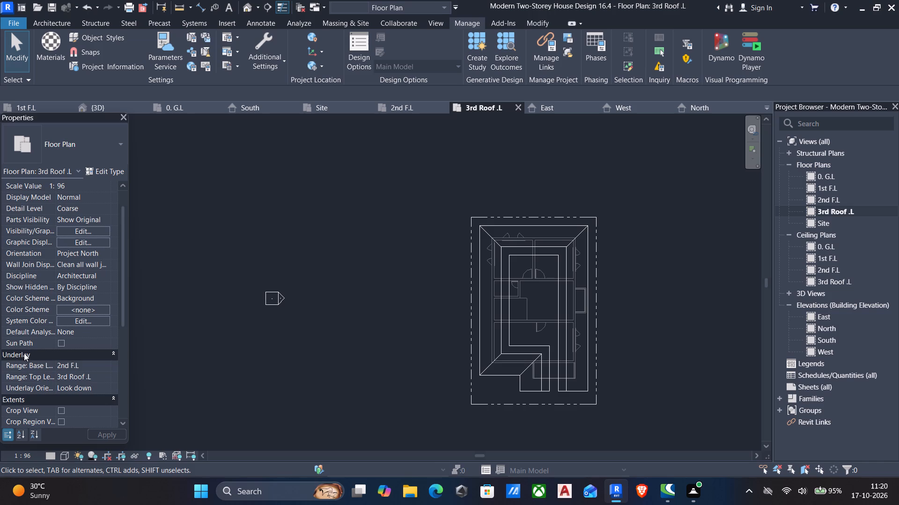
scroll(25, 393, down, 1)
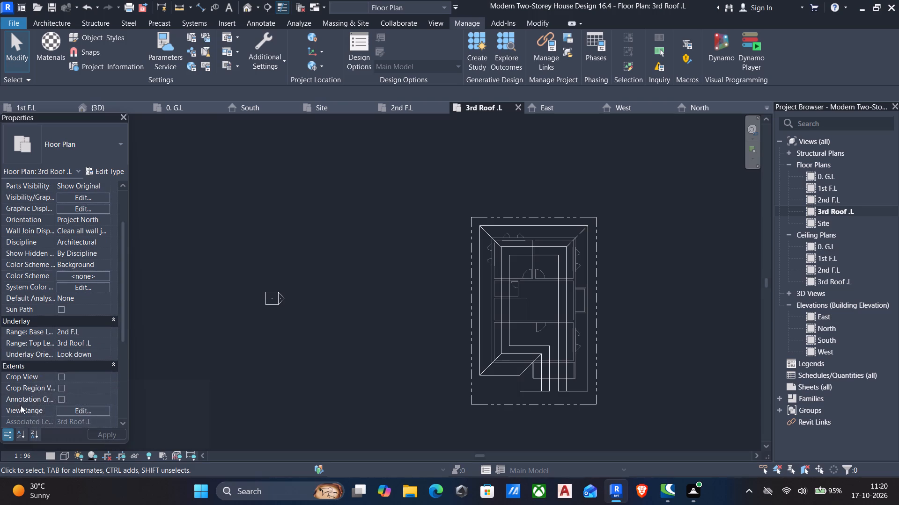
click(71, 411)
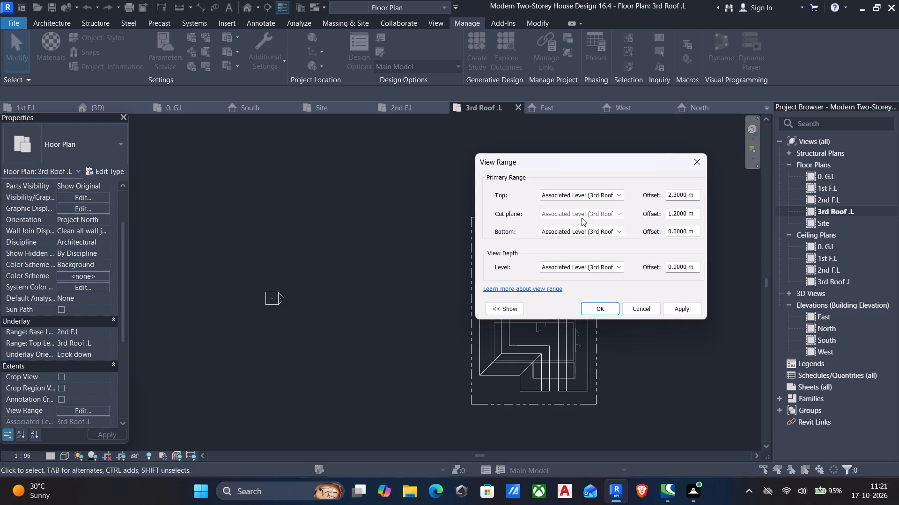
click(613, 195)
click(565, 219)
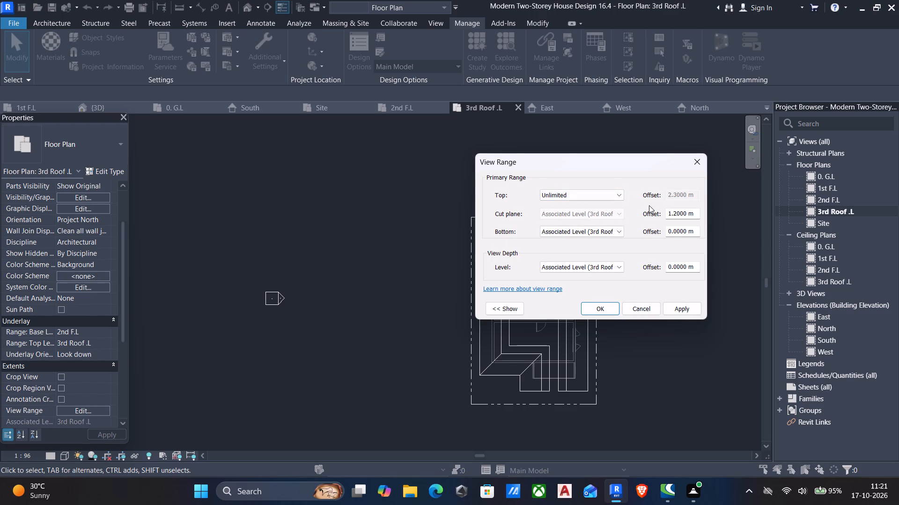
click(694, 212)
drag(694, 212, 576, 224)
key(5)
key(Return)
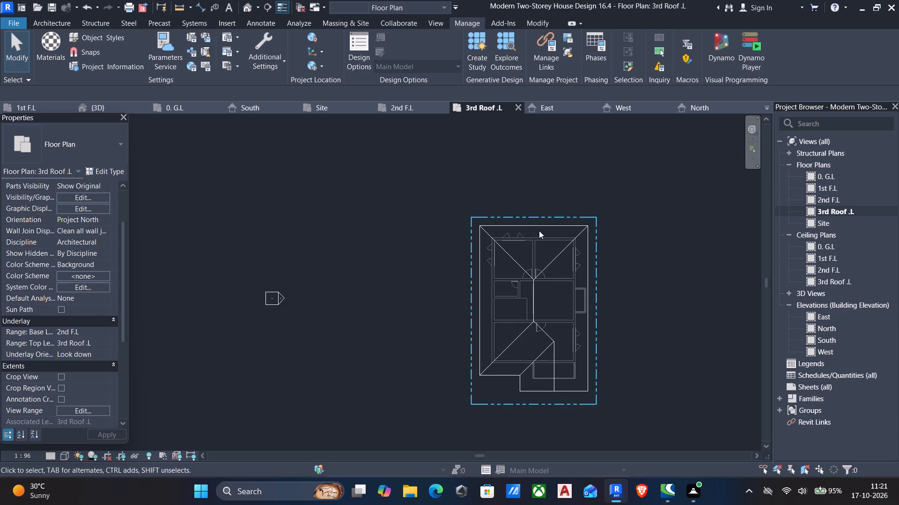
click(82, 410)
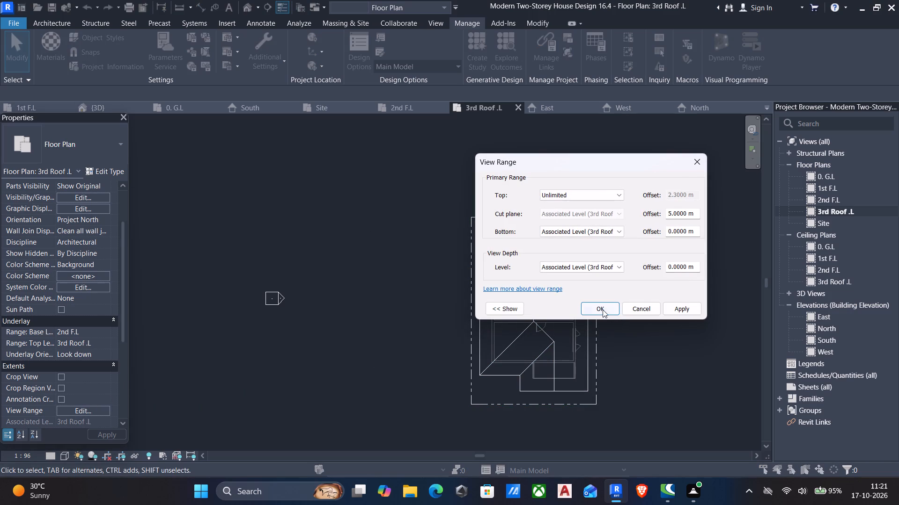
click(603, 310)
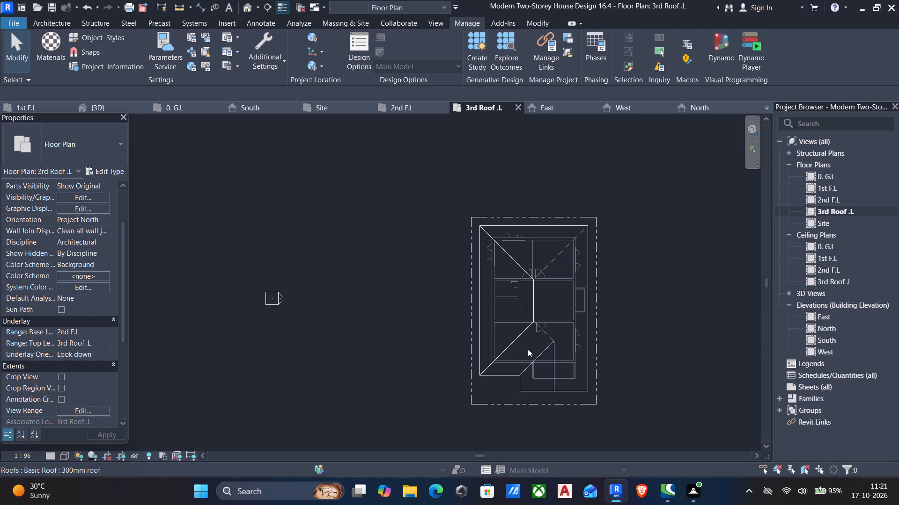
Examine the roof's ridges, valleys and front gable in the 3D view from the front and from above.
click(249, 7)
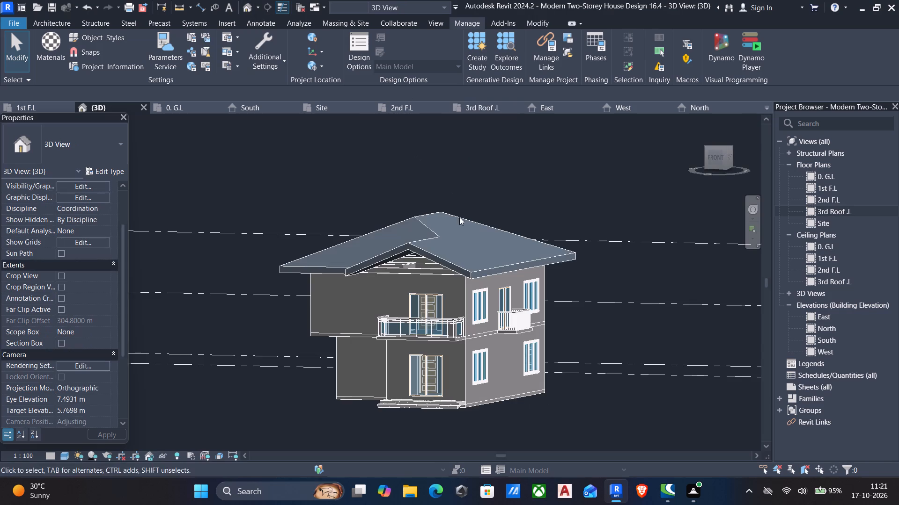
scroll(435, 261, up, 3)
shift+middle_drag(435, 260, 499, 297)
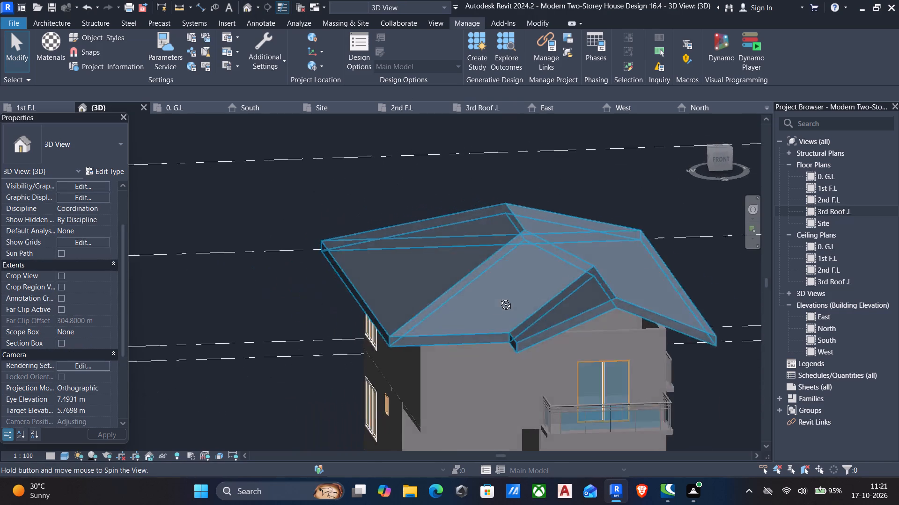
shift+middle_drag(499, 297, 511, 367)
scroll(505, 360, down, 2)
middle_drag(510, 332, 496, 295)
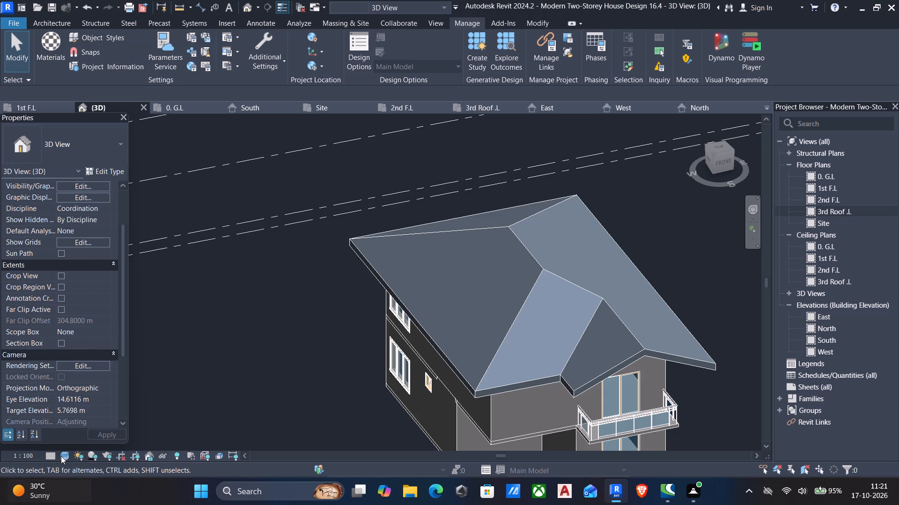
key(Escape)
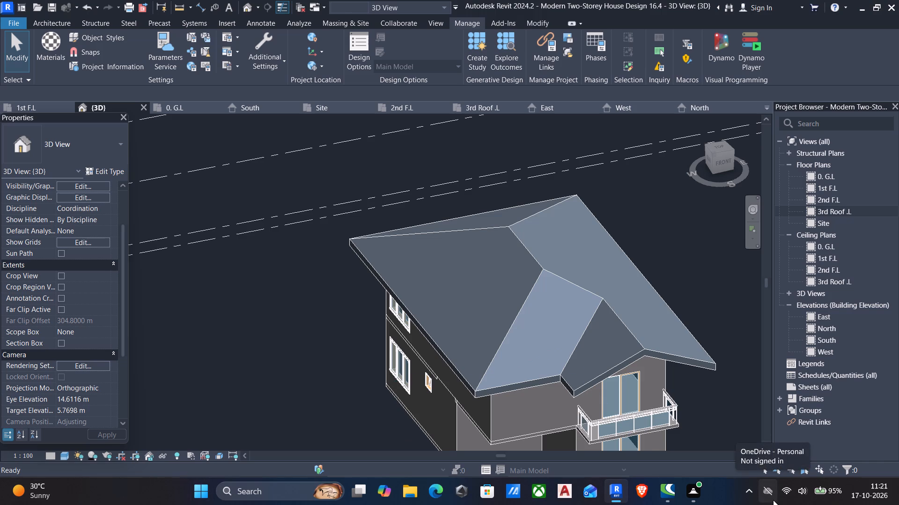
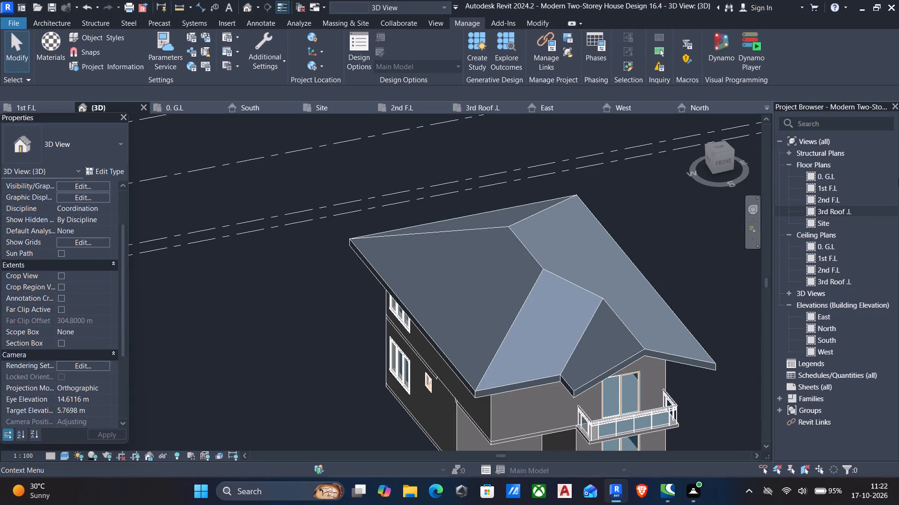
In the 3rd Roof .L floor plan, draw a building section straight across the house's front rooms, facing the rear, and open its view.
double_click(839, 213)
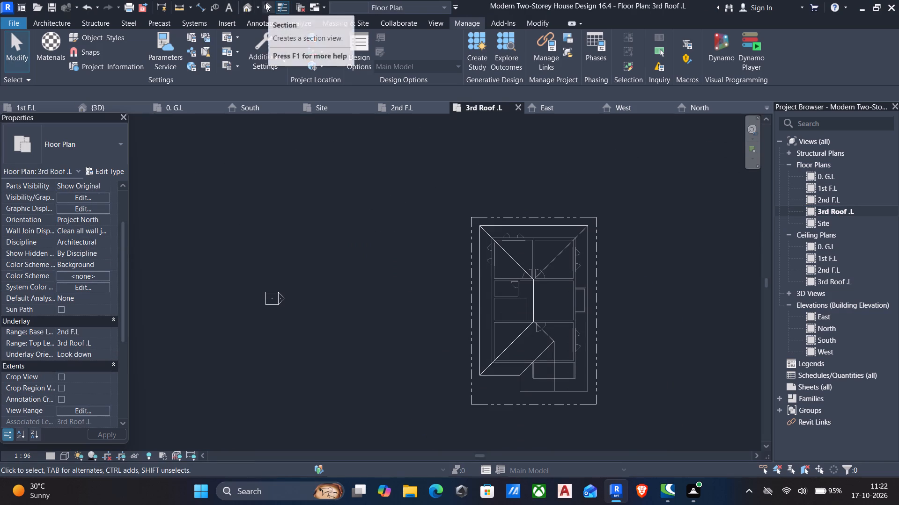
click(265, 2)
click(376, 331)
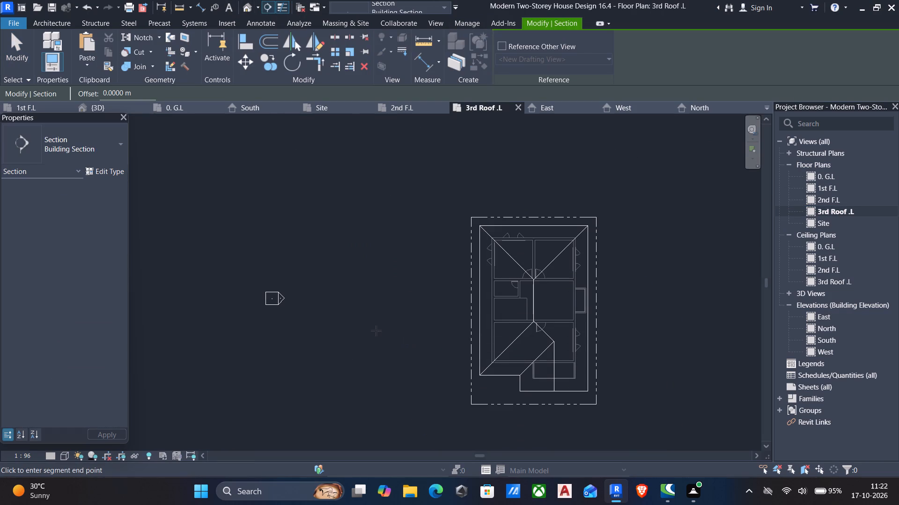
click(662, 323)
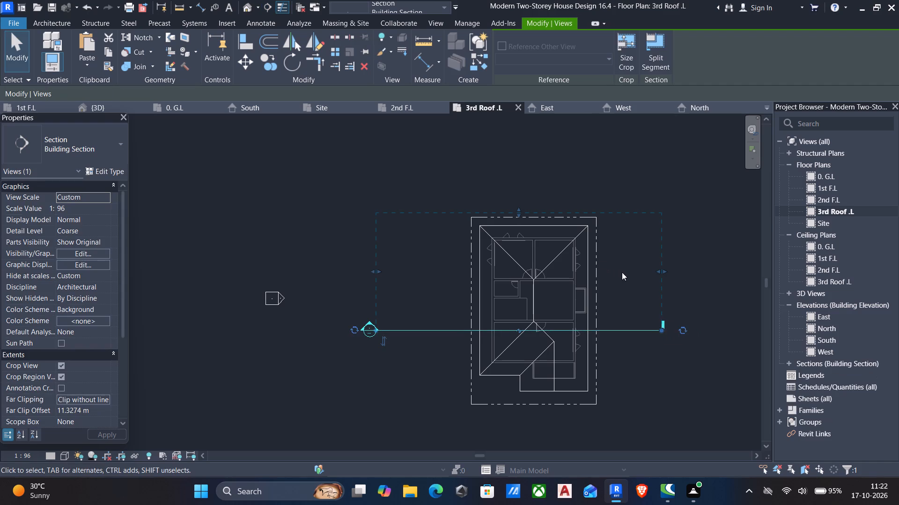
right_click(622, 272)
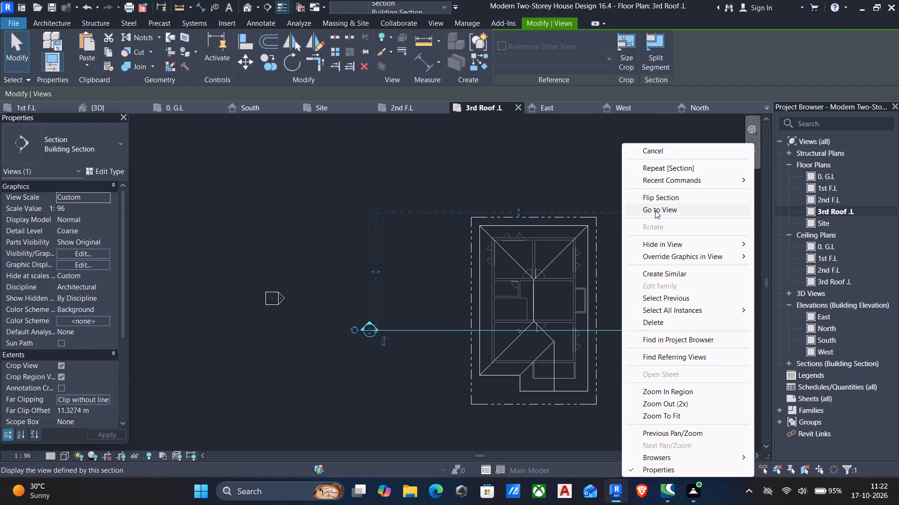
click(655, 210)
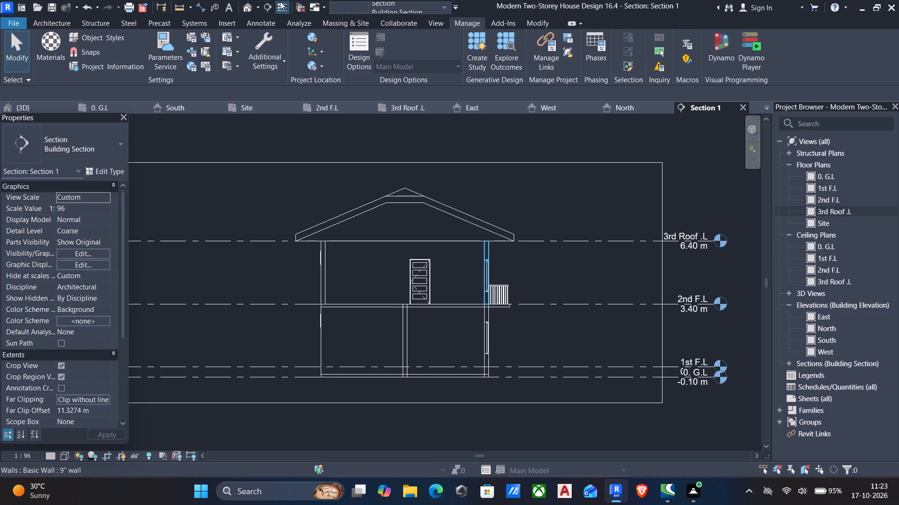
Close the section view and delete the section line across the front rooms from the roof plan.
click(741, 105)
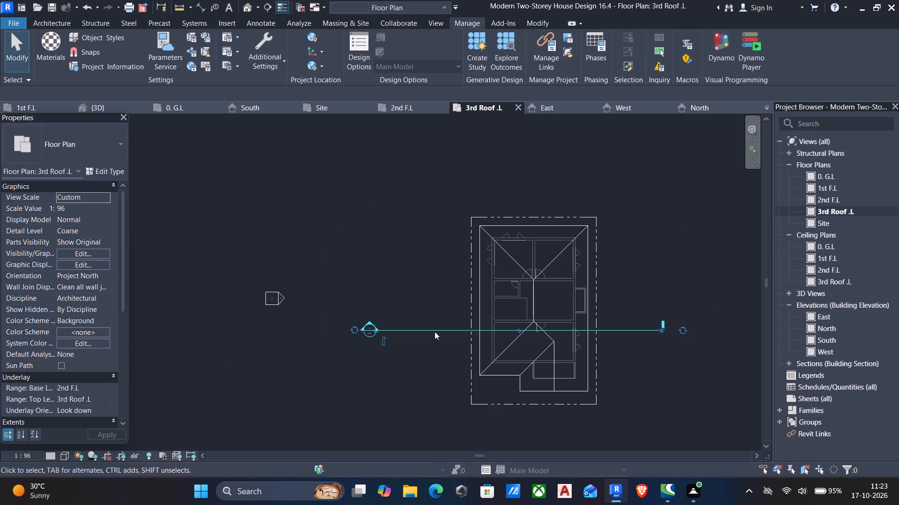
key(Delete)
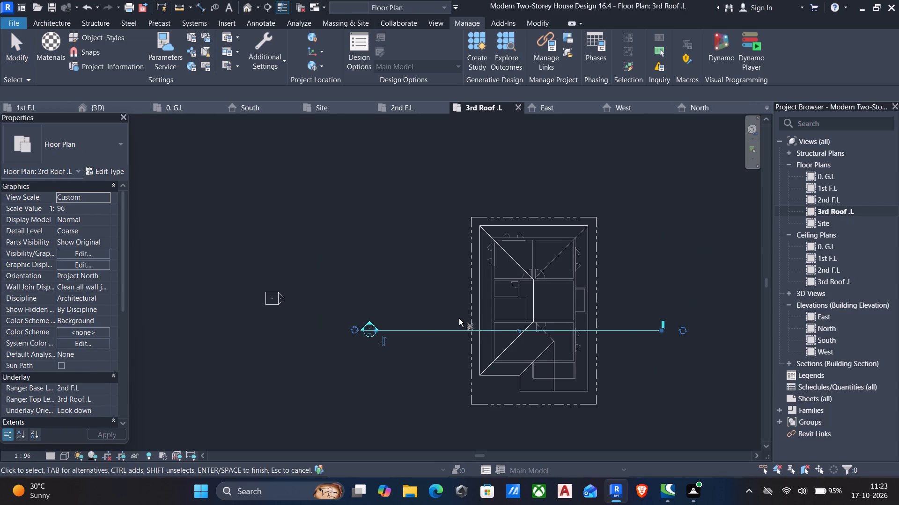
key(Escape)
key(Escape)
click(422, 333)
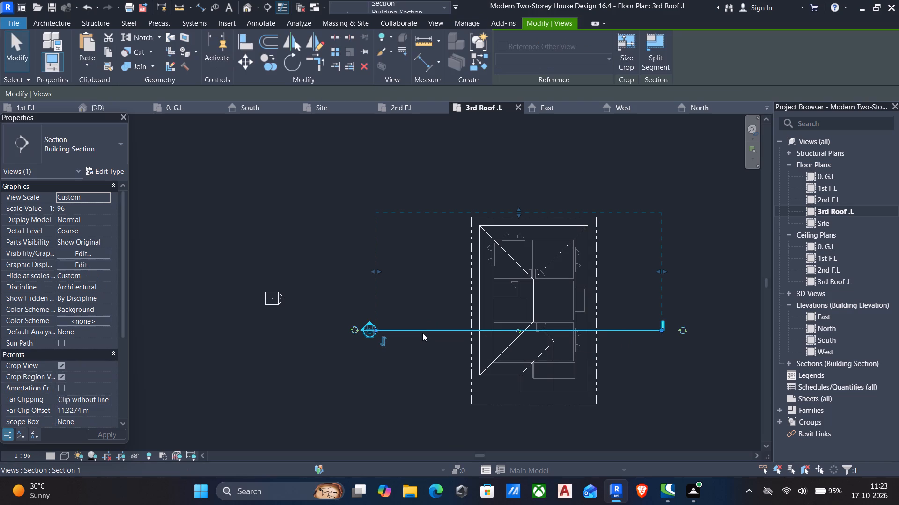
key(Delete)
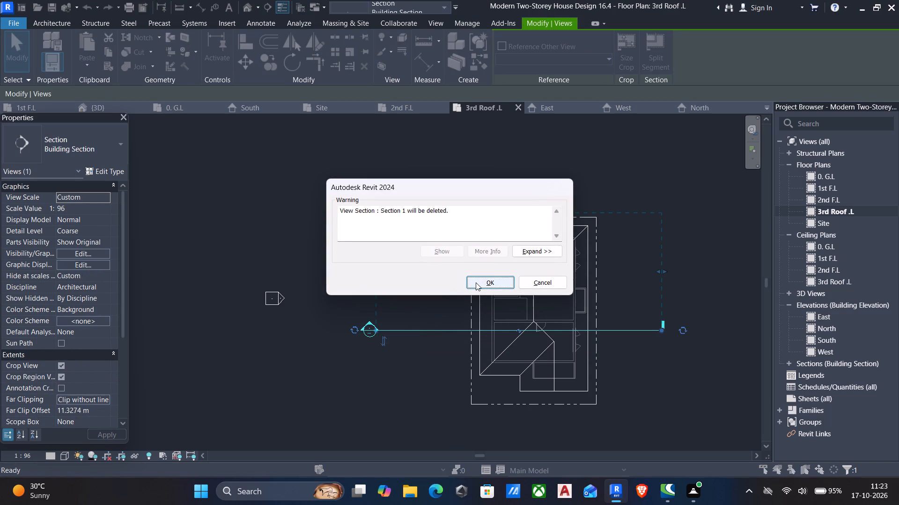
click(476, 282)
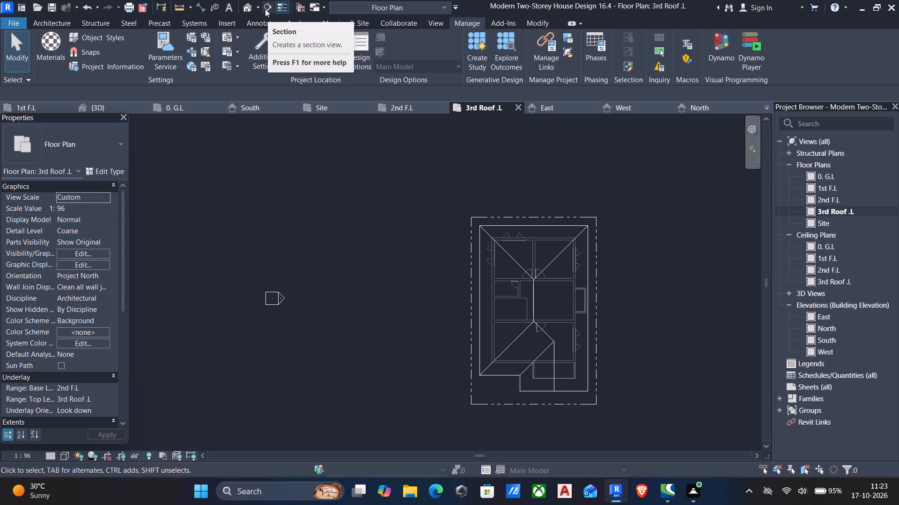
Draw a building section straight across the middle of the house, through the staircase area and the main ridge, facing the rear.
click(265, 9)
scroll(525, 333, up, 5)
scroll(457, 301, up, 3)
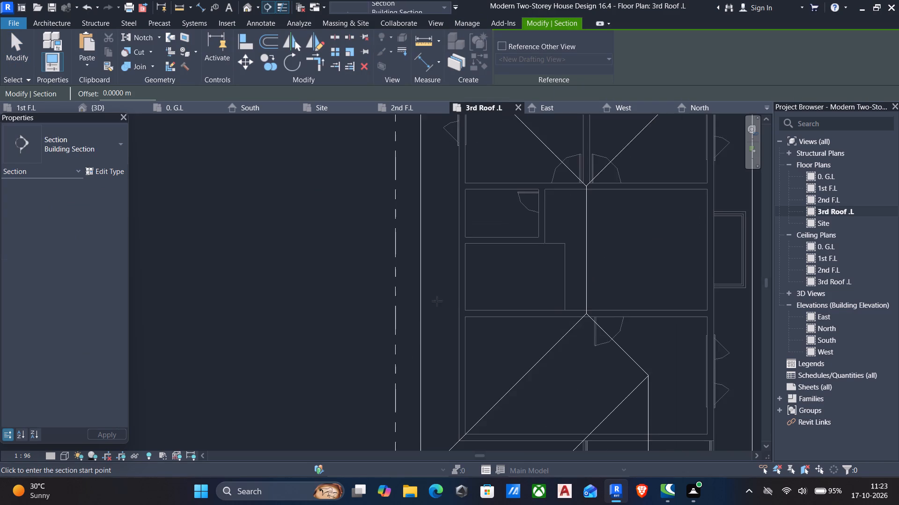
scroll(358, 301, down, 2)
click(282, 284)
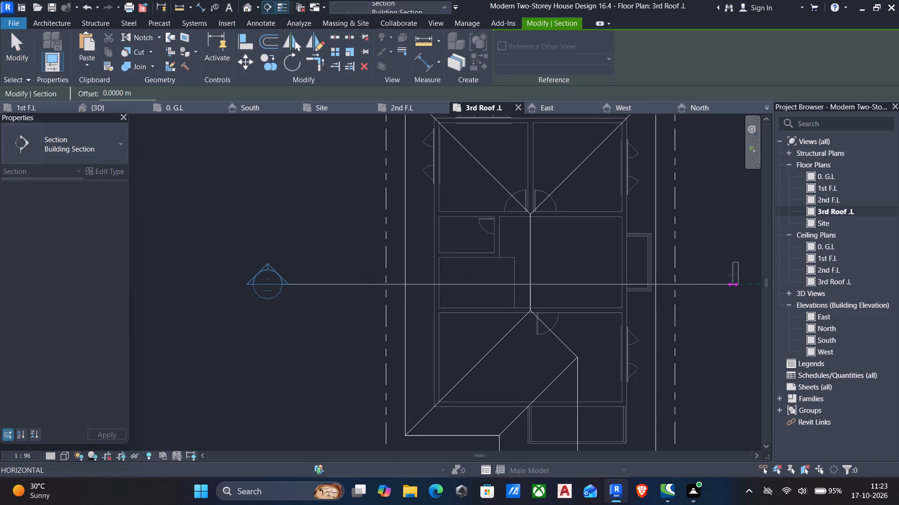
click(744, 281)
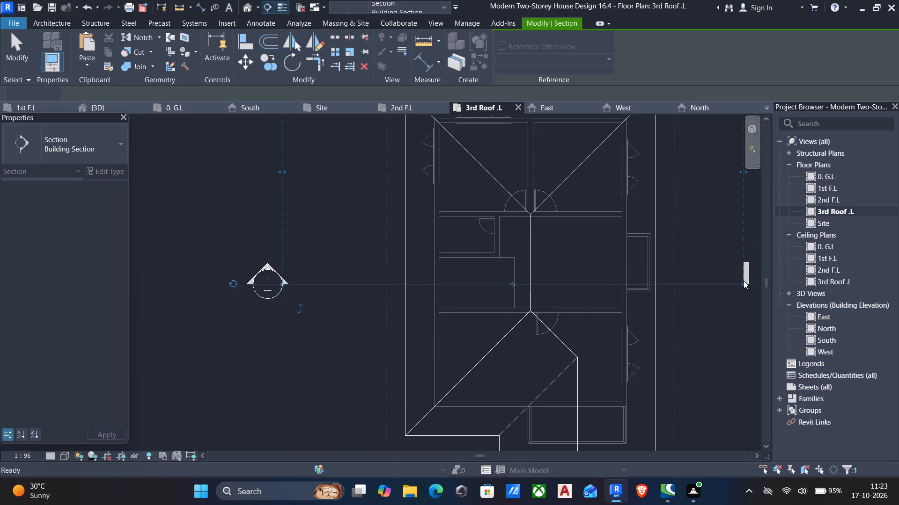
key(Escape)
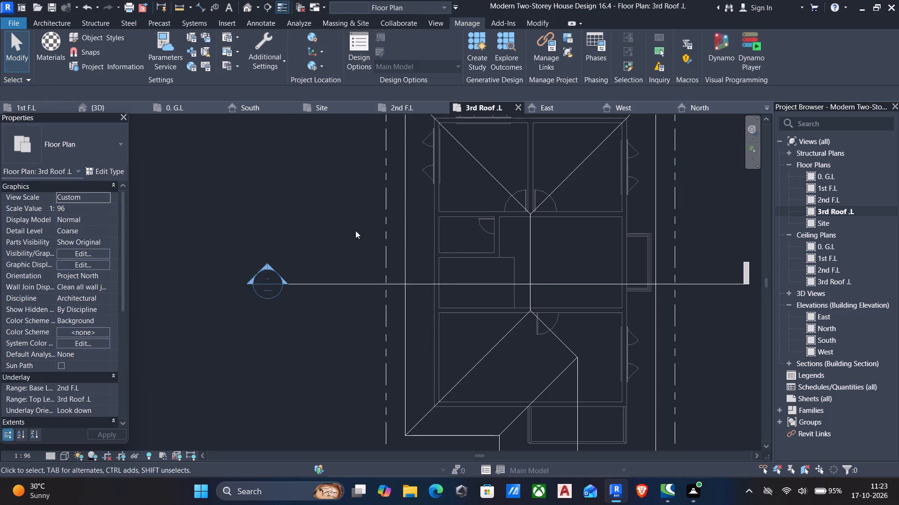
Open the new section's view and examine the staircase, upper-floor doors and roof profile.
right_click(326, 223)
key(Escape)
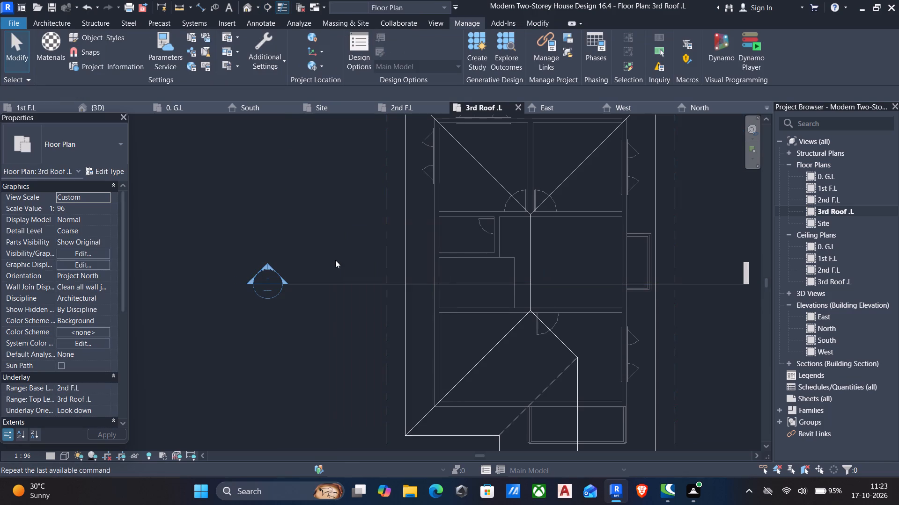
click(311, 281)
right_click(331, 220)
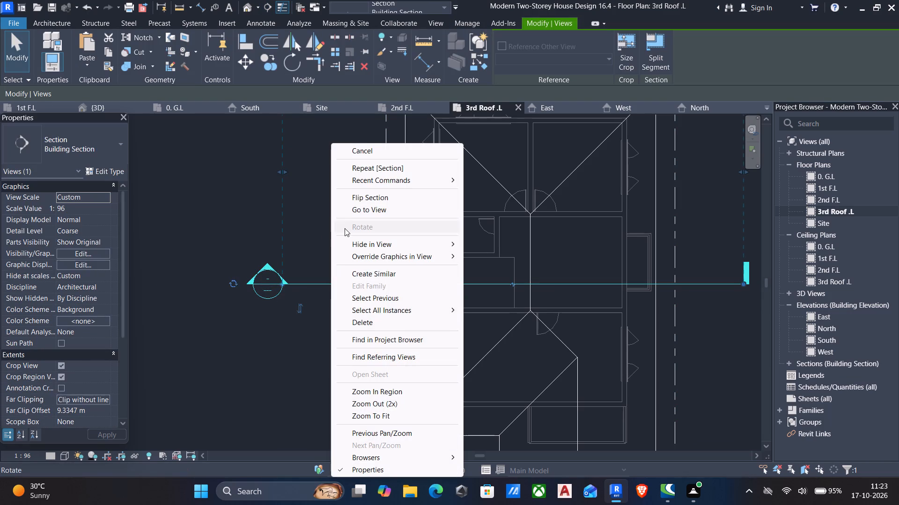
click(363, 212)
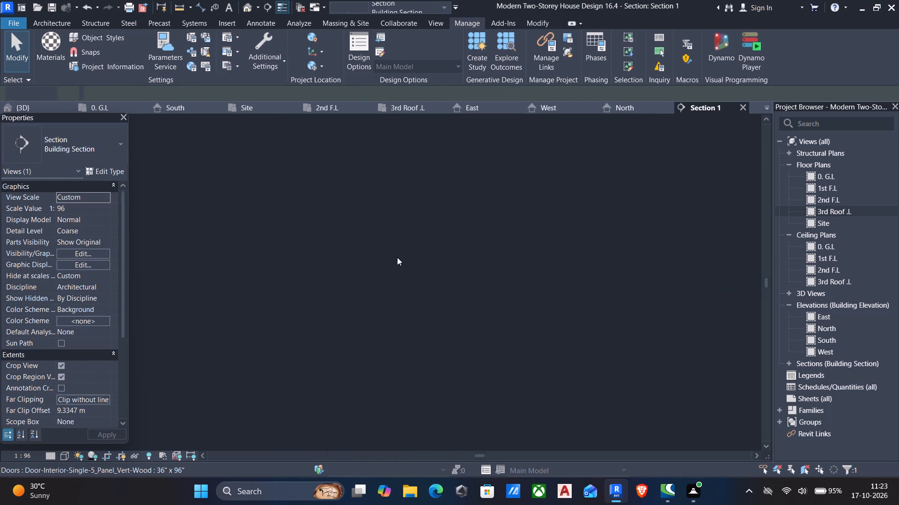
scroll(375, 353, up, 9)
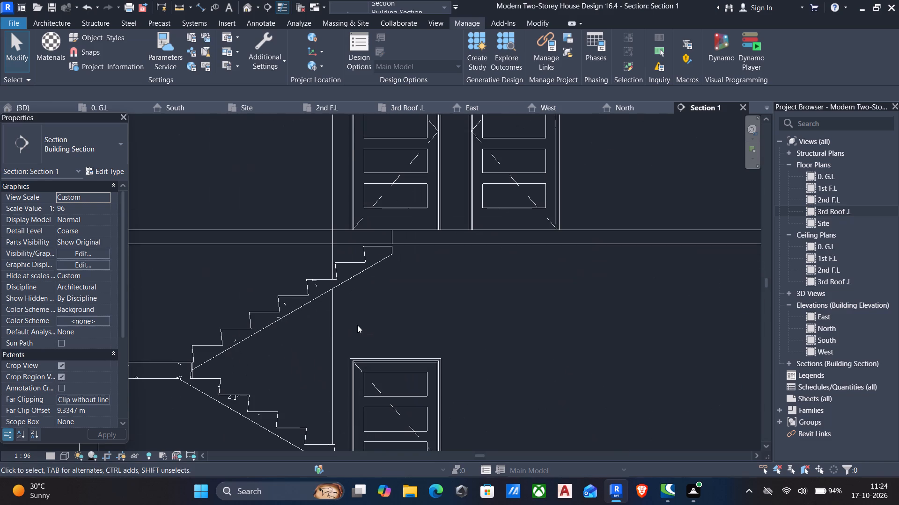
scroll(399, 309, down, 2)
middle_drag(399, 310, 467, 390)
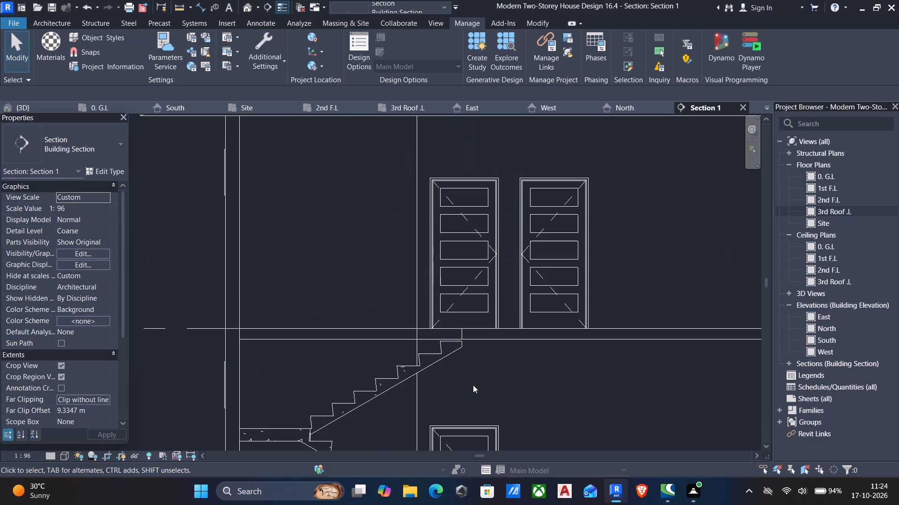
scroll(489, 318, down, 4)
middle_drag(474, 297, 486, 332)
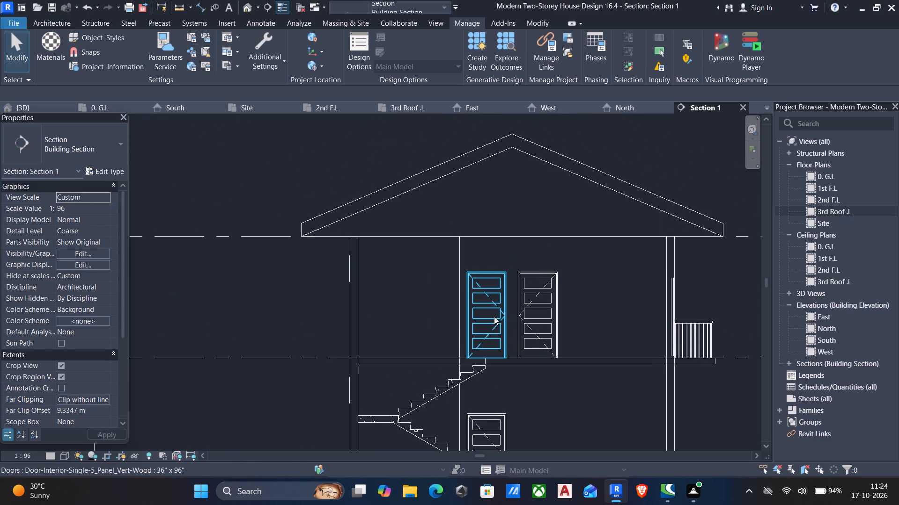
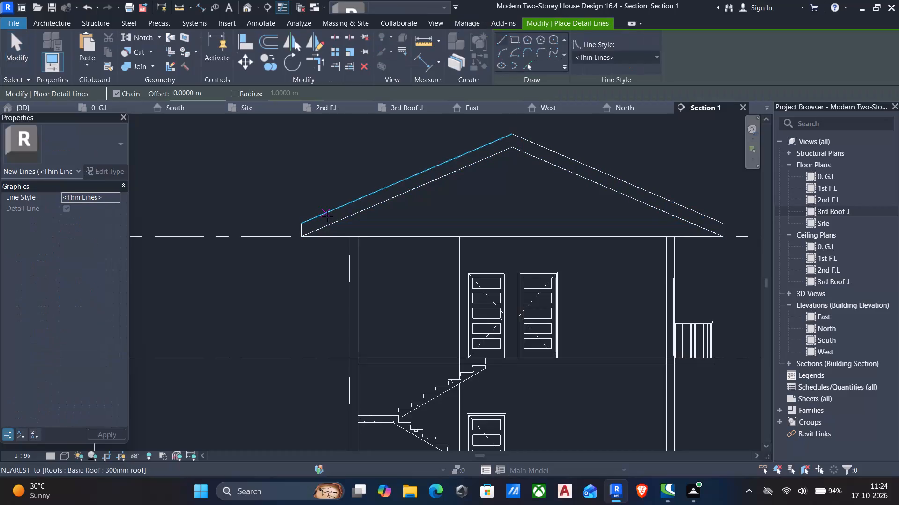
Draw a vertical detail line about 1.9 m long from the outer wall's top corner up through the sloping roof near the eave.
scroll(348, 235, up, 4)
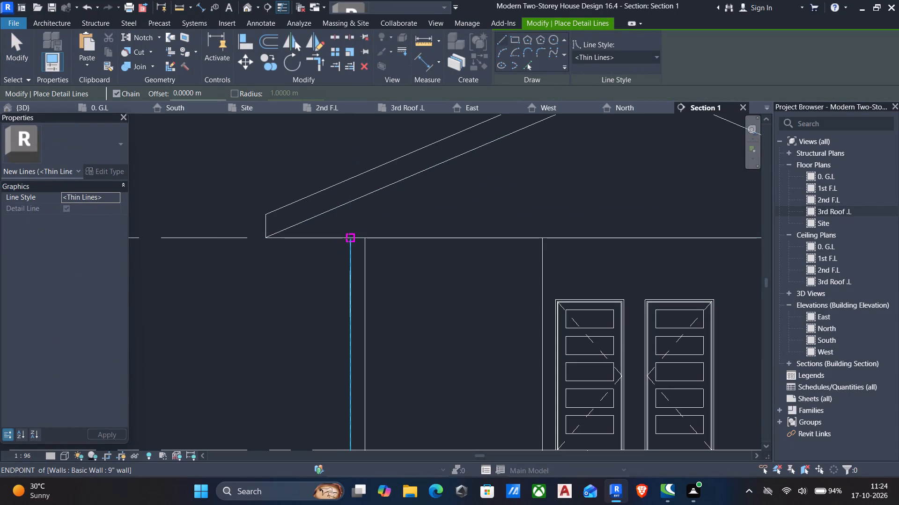
click(350, 238)
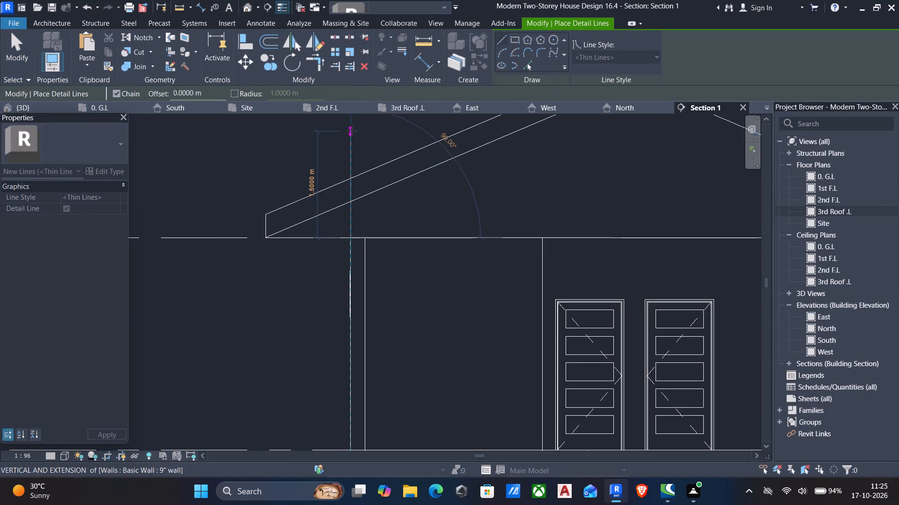
middle_drag(352, 130, 354, 209)
click(355, 182)
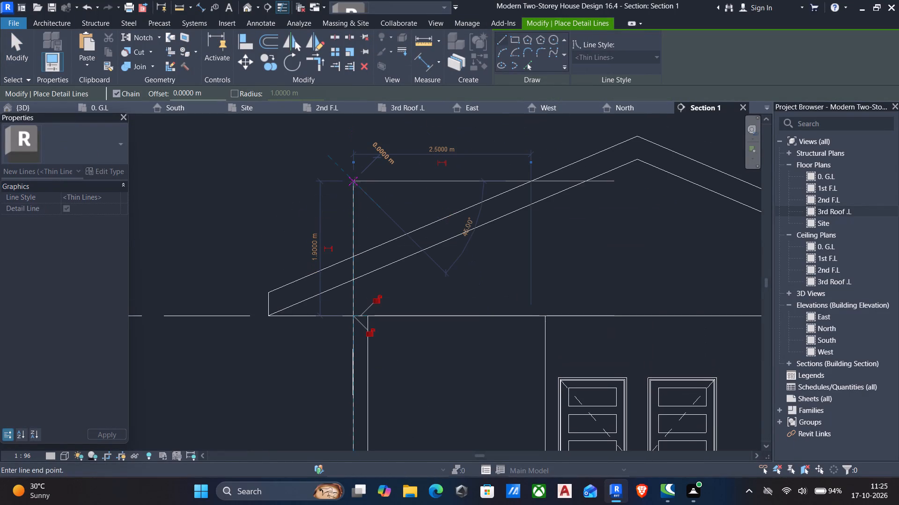
key(Escape)
key(Escape)
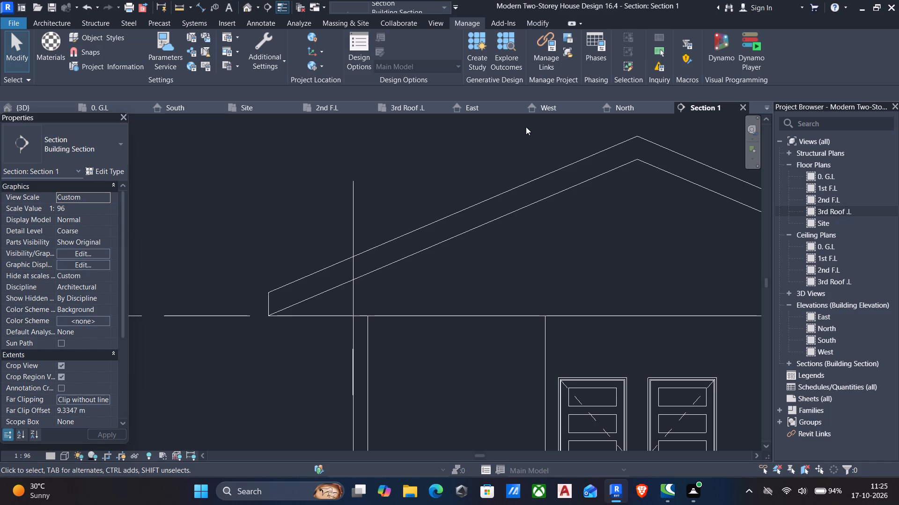
Move the roof straight down, constrained, from where its underside crosses the guide line to the outer wall's top corner.
click(434, 218)
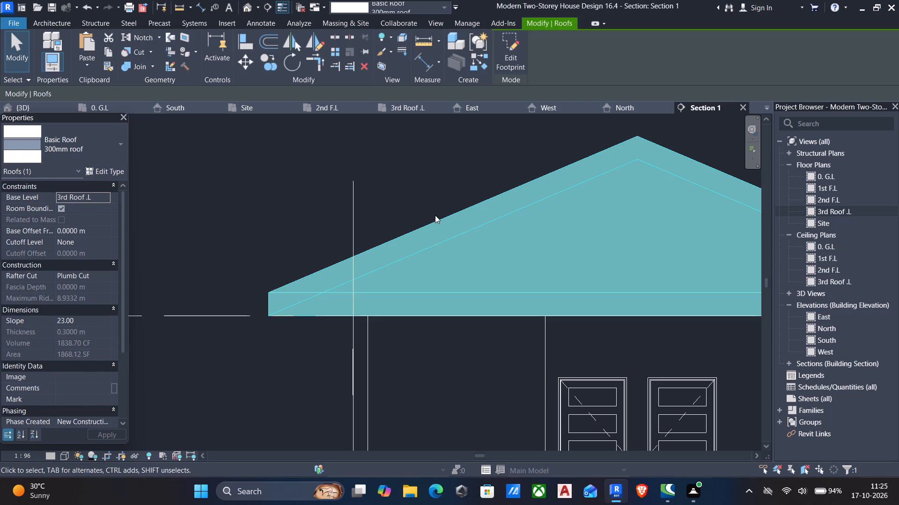
text(mv)
scroll(339, 283, up, 8)
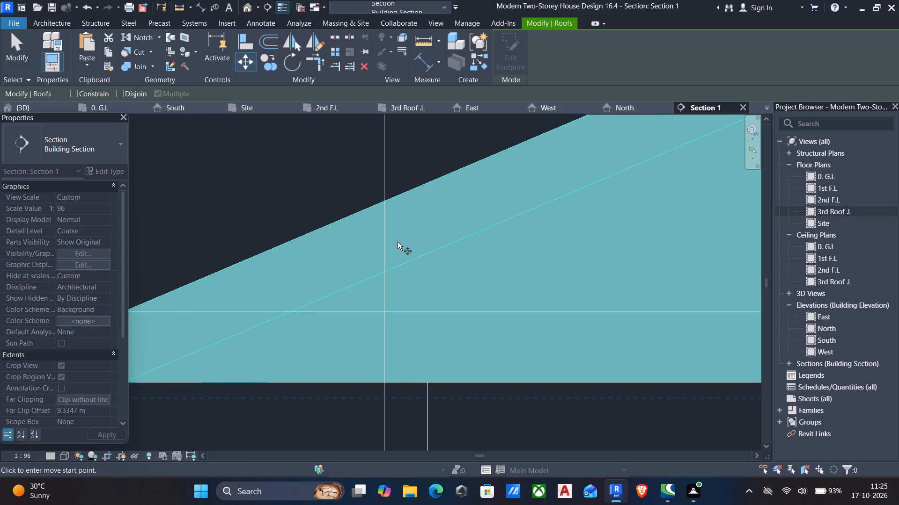
scroll(411, 289, up, 2)
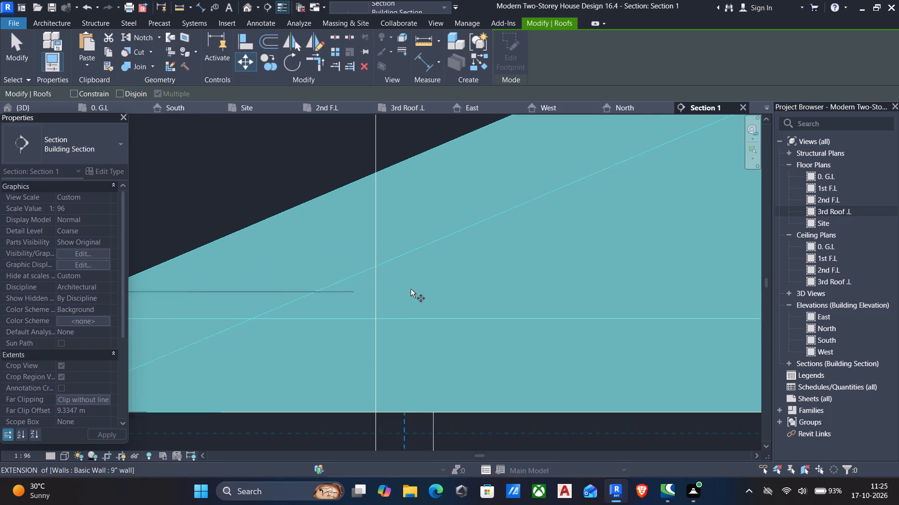
scroll(411, 289, up, 4)
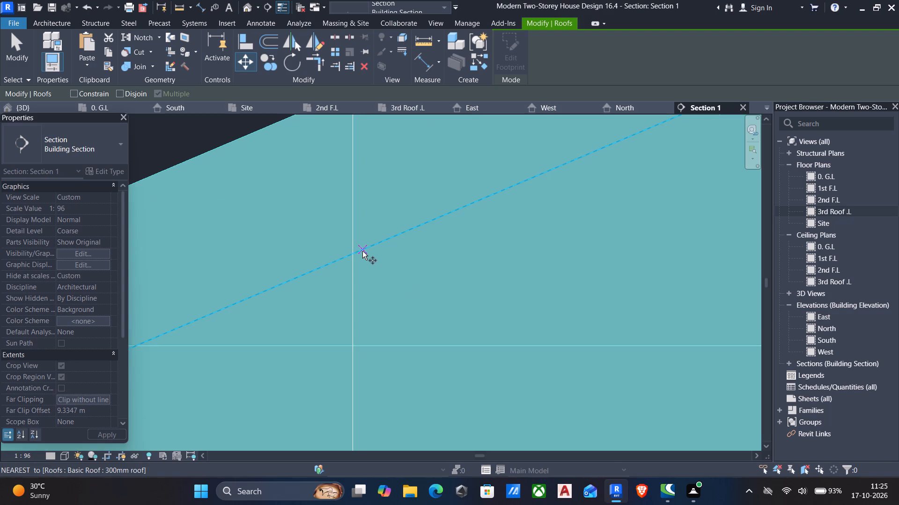
click(351, 254)
scroll(353, 296, down, 2)
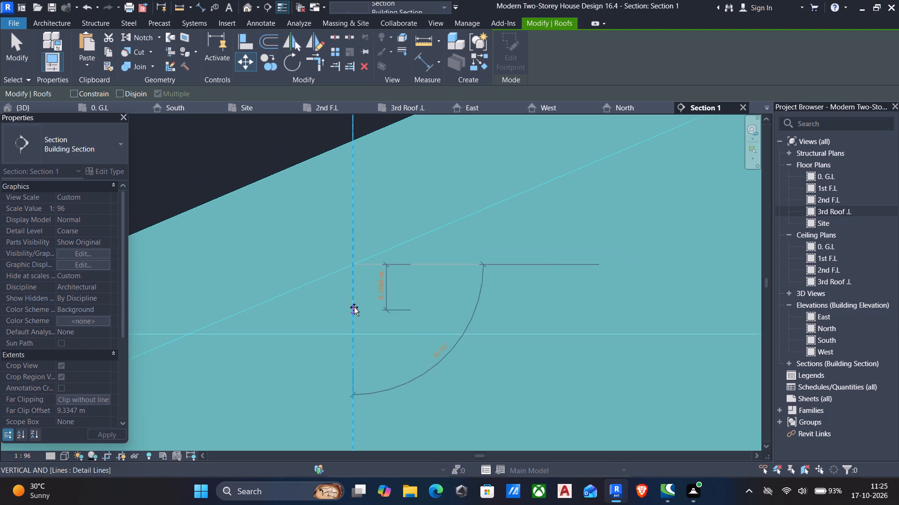
middle_drag(356, 345, 369, 225)
scroll(352, 303, down, 1)
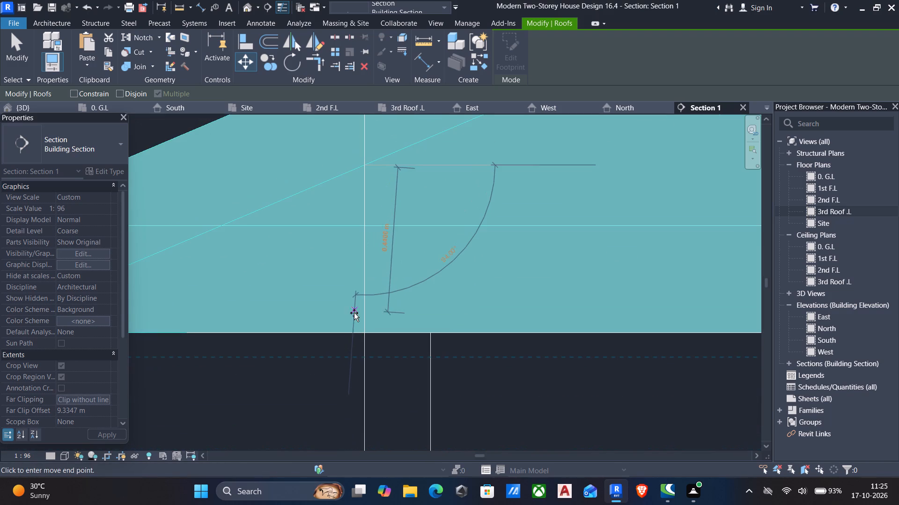
scroll(369, 341, down, 6)
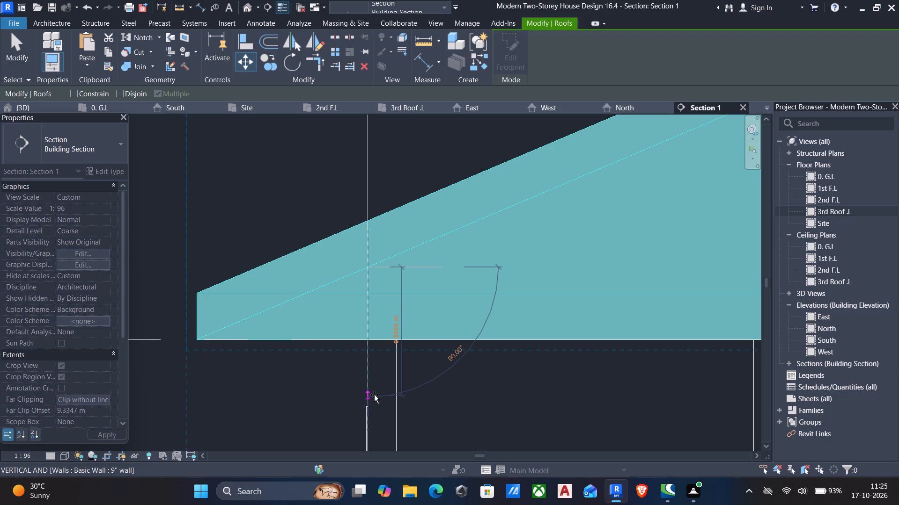
scroll(407, 393, down, 5)
middle_drag(361, 388, 374, 349)
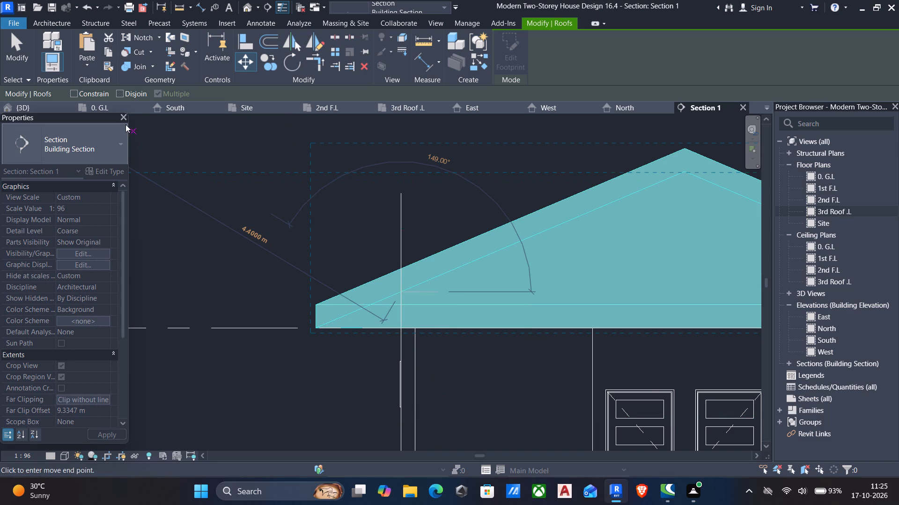
click(70, 89)
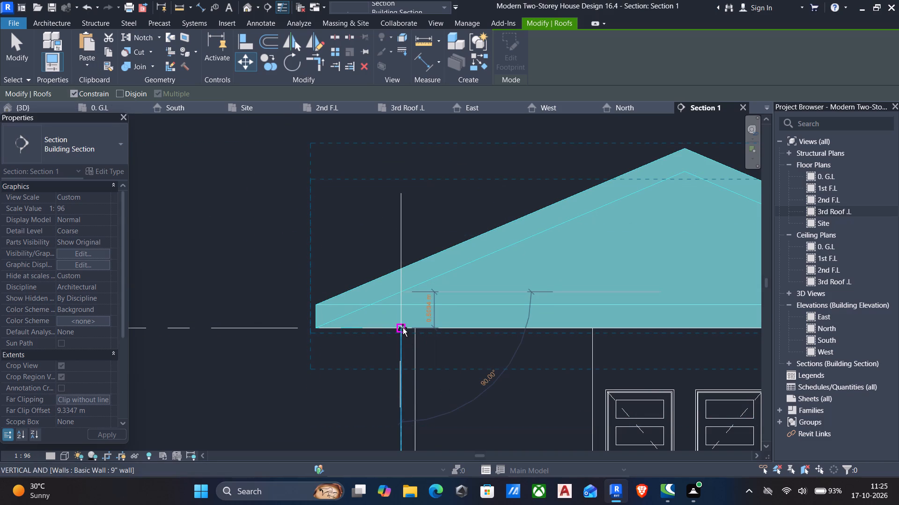
scroll(403, 327, up, 3)
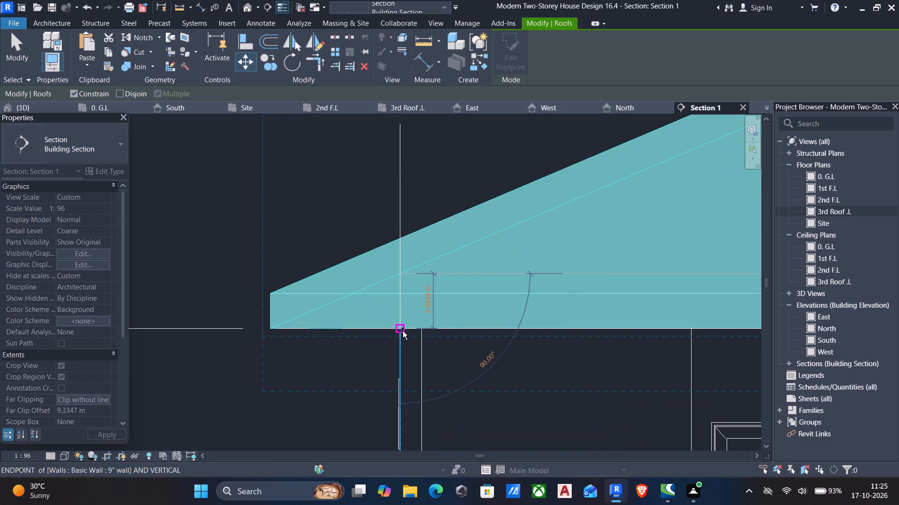
click(403, 330)
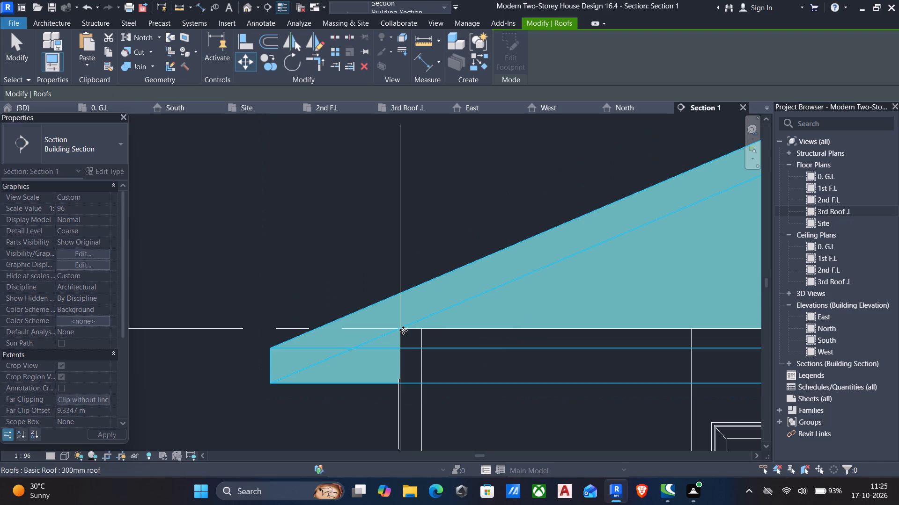
scroll(347, 326, down, 2)
key(Escape)
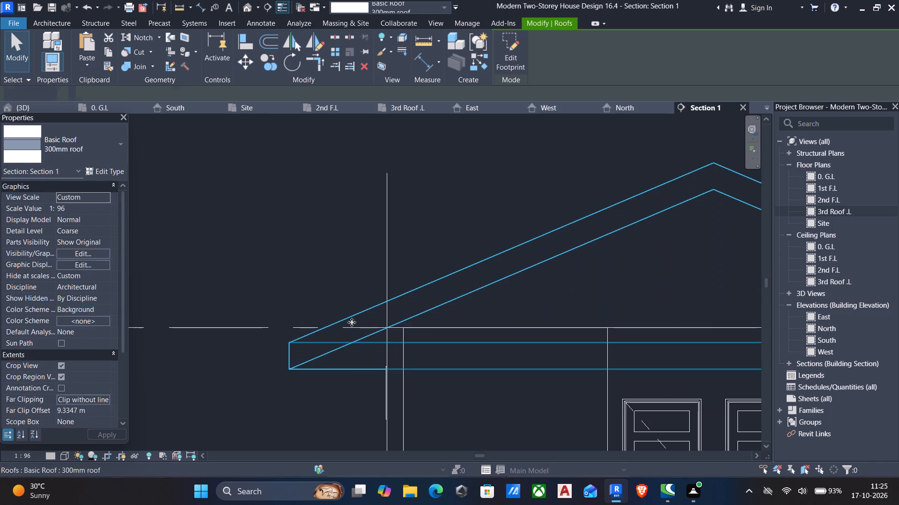
Delete the vertical guide line above the outer wall from the section.
drag(413, 241, 386, 223)
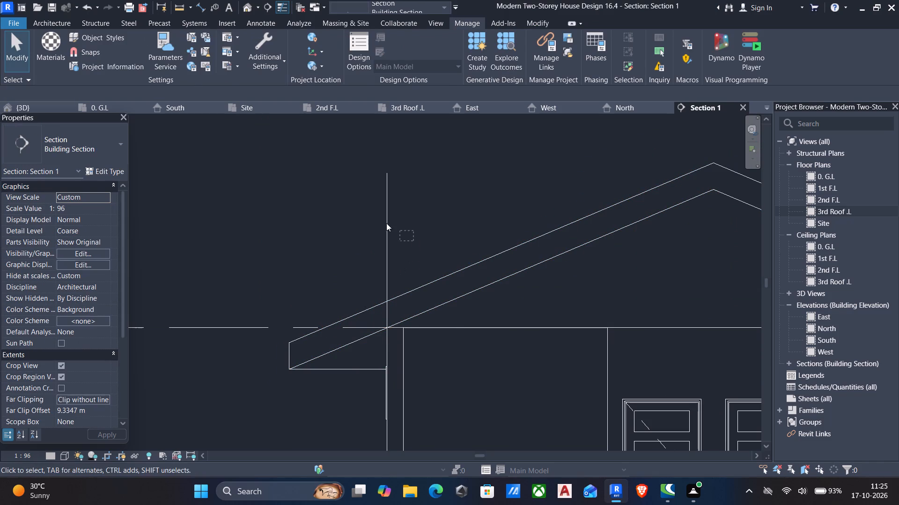
drag(386, 223, 364, 214)
key(Delete)
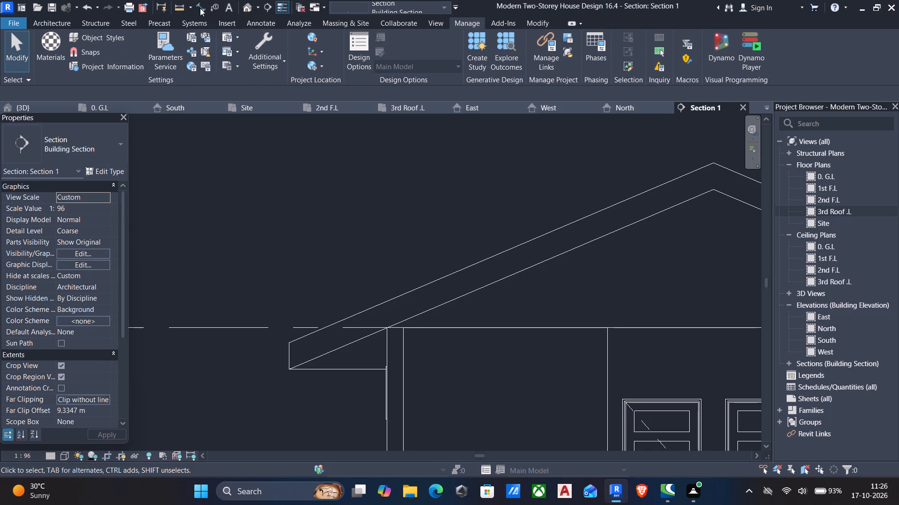
Open the 3D view of the house to check the lowered roof.
click(249, 9)
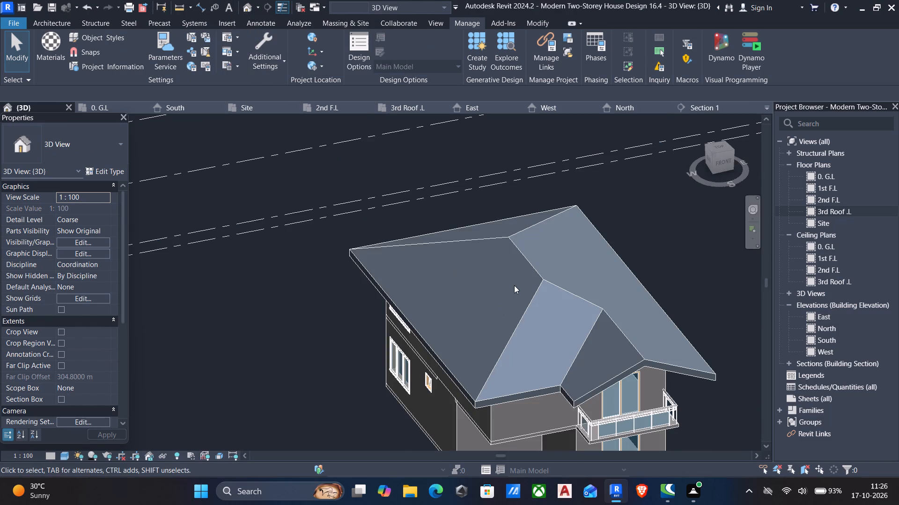
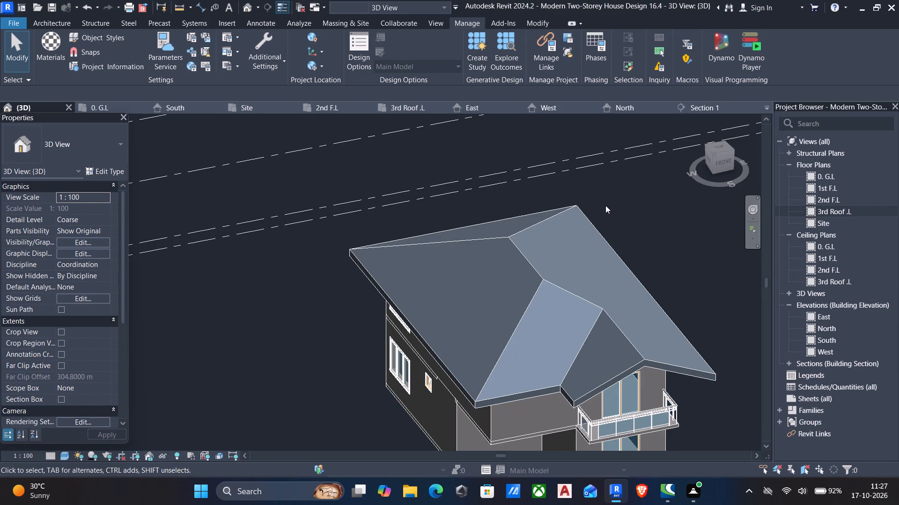
Examine the lowered roof from all sides of the house, checking the eaves, front gable and wall tops in 3D.
scroll(604, 242, down, 4)
shift+middle_drag(592, 248, 546, 192)
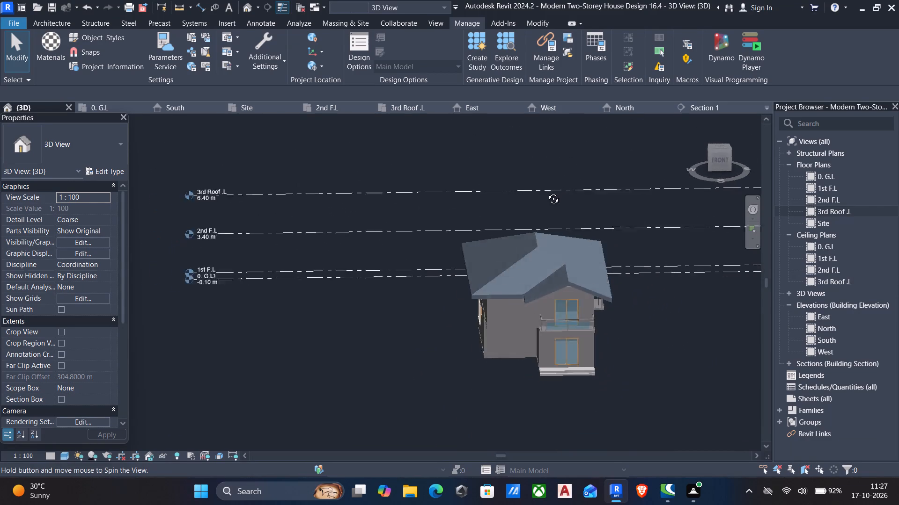
shift+middle_drag(546, 192, 534, 136)
scroll(528, 262, up, 5)
scroll(557, 290, up, 5)
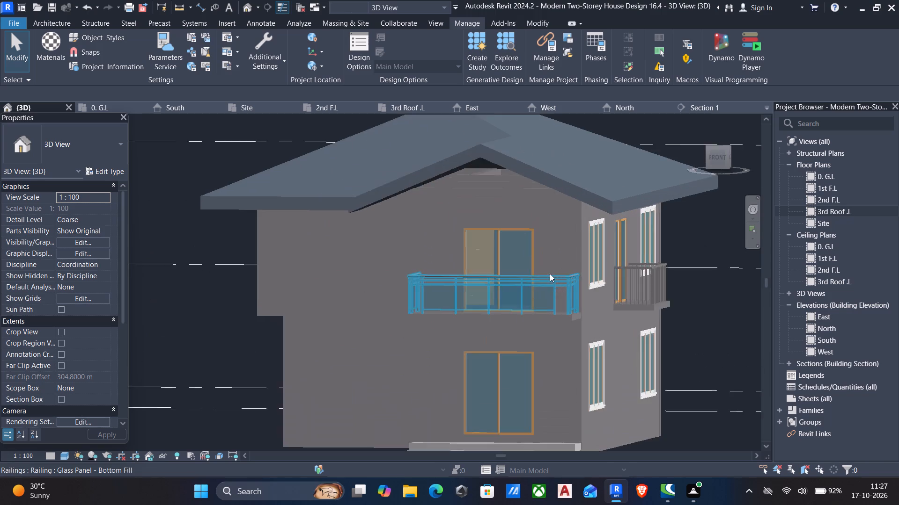
shift+middle_drag(550, 274, 488, 376)
shift+scroll(488, 376, down, 4)
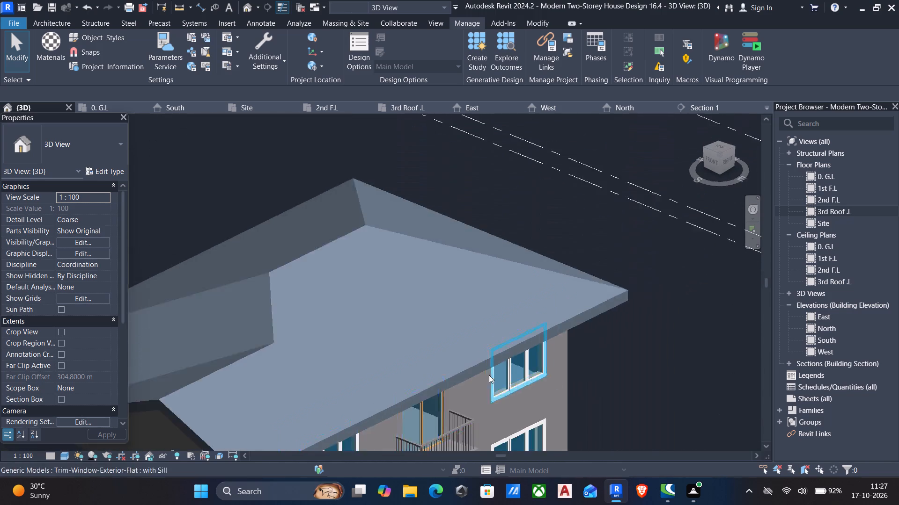
shift+scroll(489, 375, down, 1)
shift+middle_drag(530, 335, 411, 123)
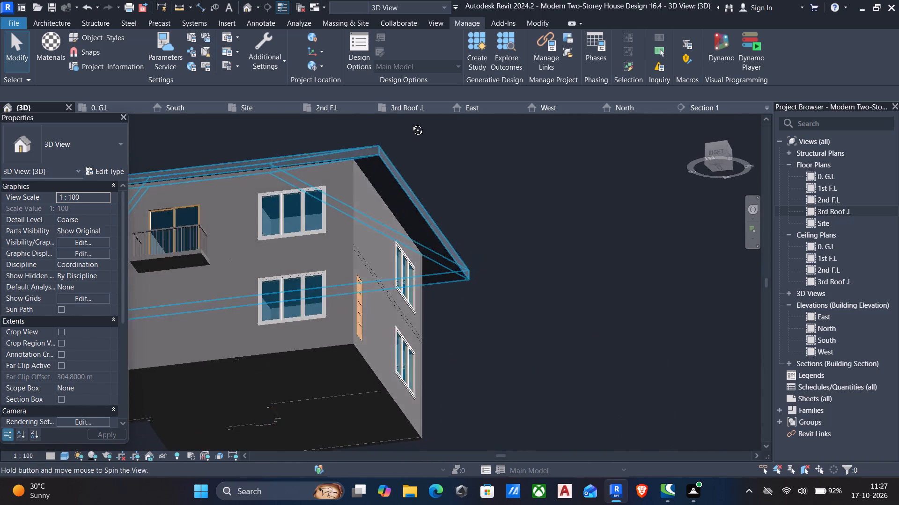
shift+middle_drag(411, 123, 602, 245)
scroll(484, 286, down, 3)
middle_drag(485, 290, 499, 267)
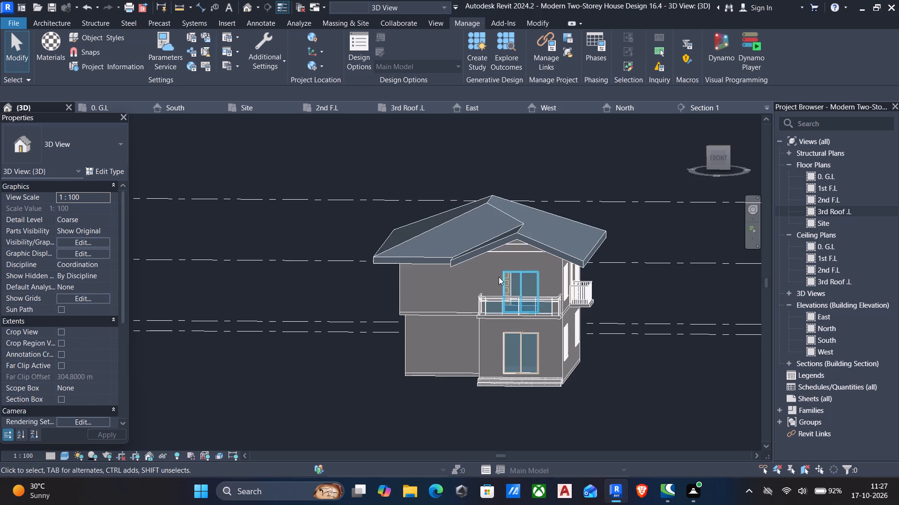
scroll(500, 288, up, 2)
shift+middle_drag(494, 293, 387, 315)
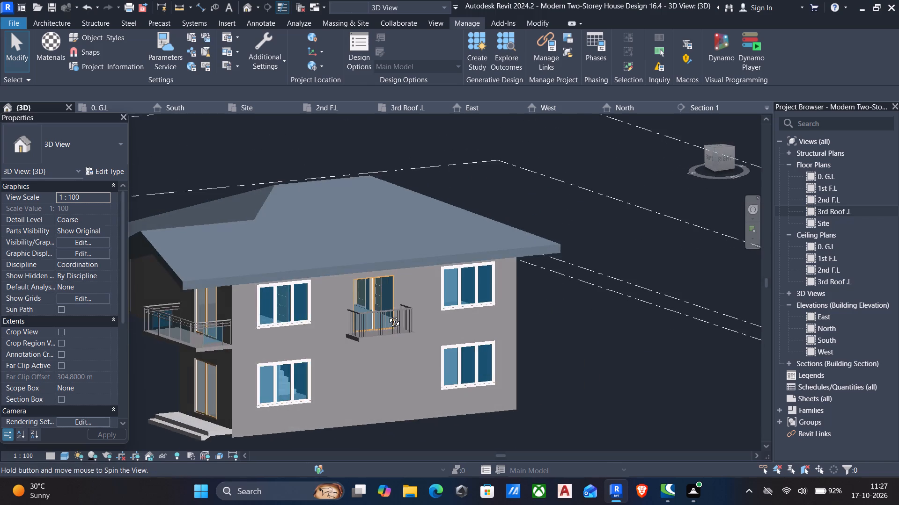
shift+middle_drag(387, 315, 651, 283)
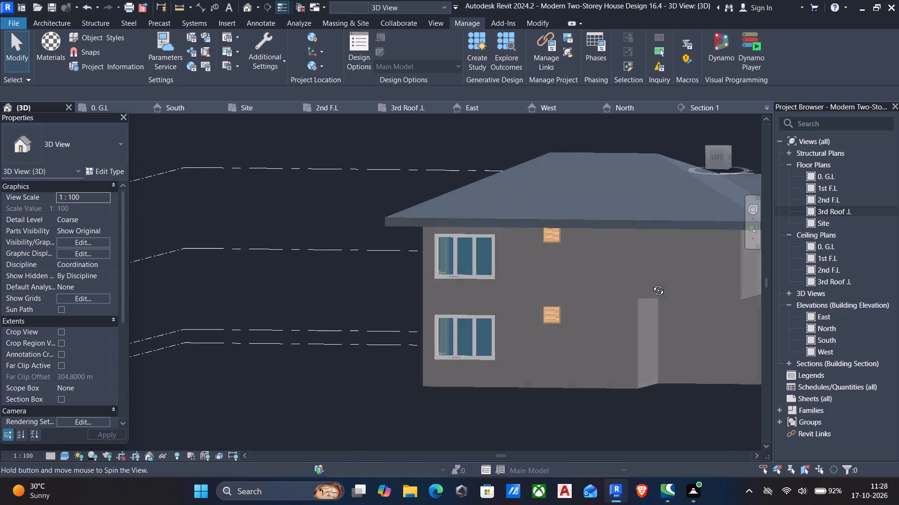
shift+middle_drag(651, 283, 368, 312)
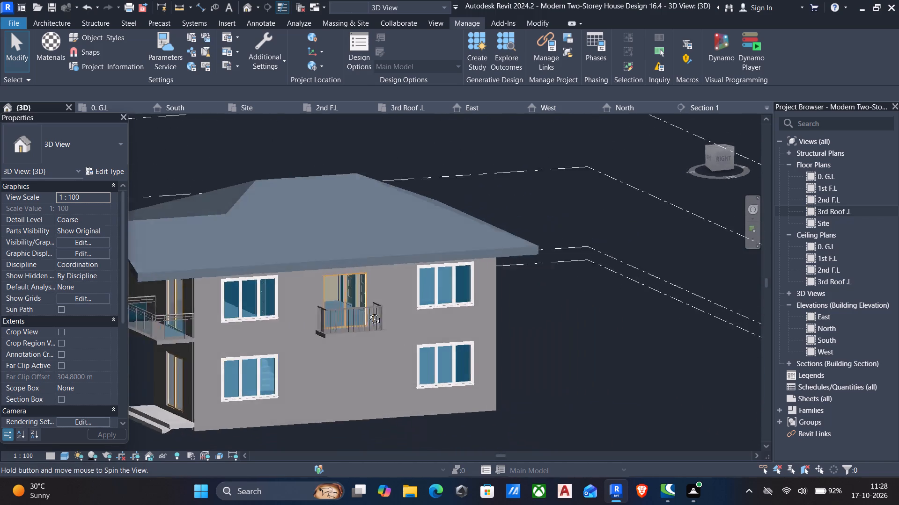
shift+middle_drag(368, 312, 474, 308)
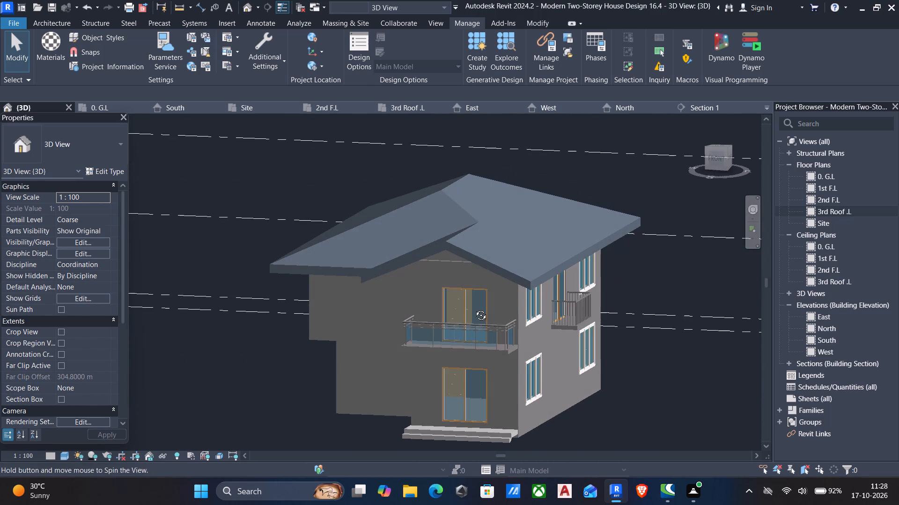
shift+middle_drag(474, 308, 534, 281)
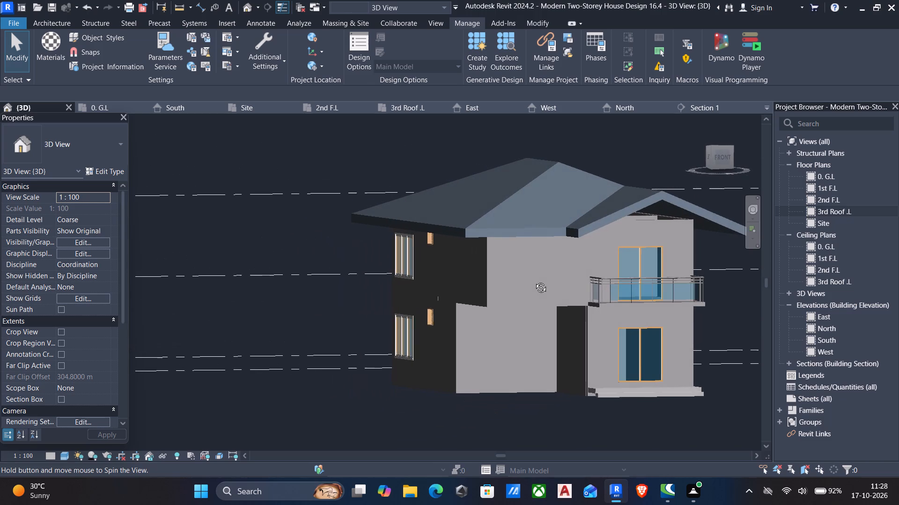
shift+middle_drag(534, 281, 530, 281)
middle_drag(518, 310, 504, 294)
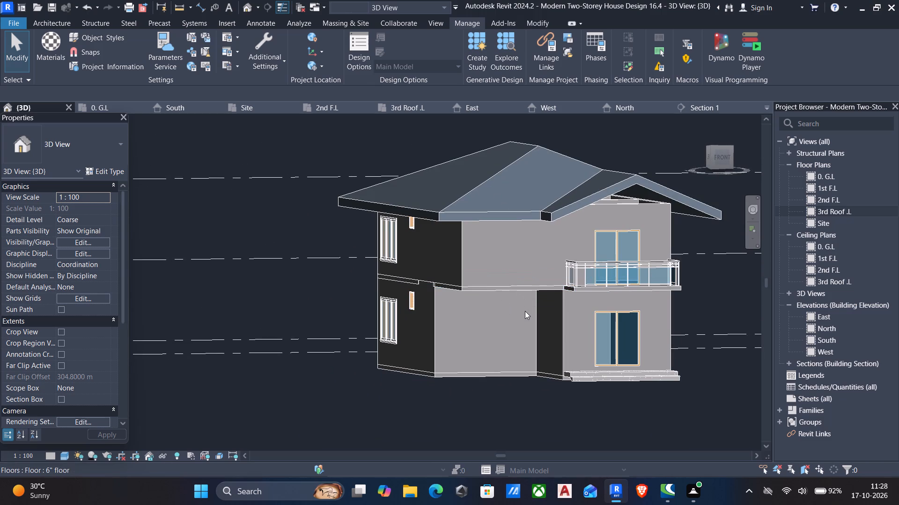
On the 1st F.L floor plan, draw a vertical grid line along the west outer wall's face, from the corner beside the stairs to beyond the north wall.
click(38, 23)
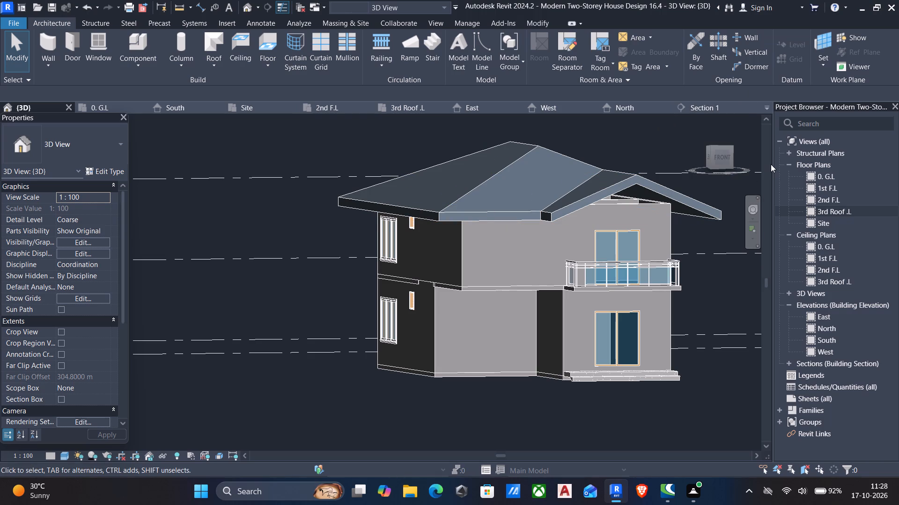
double_click(851, 187)
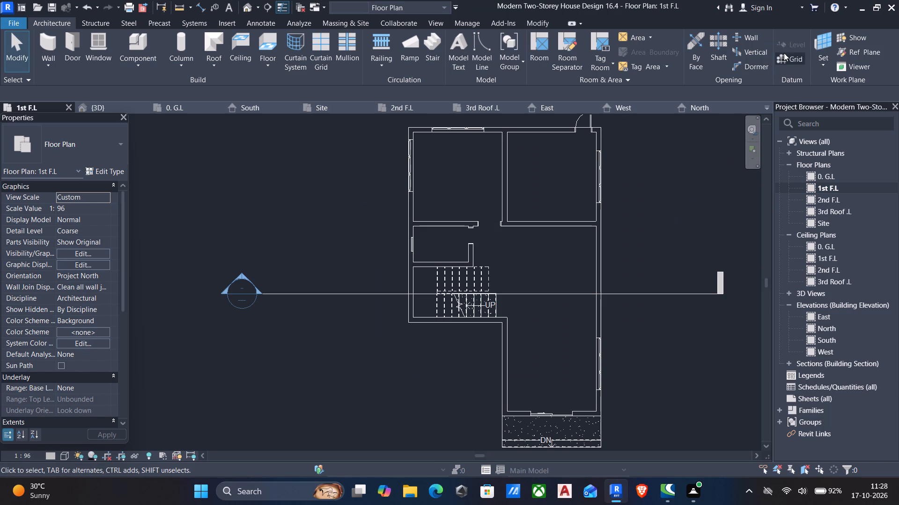
click(794, 60)
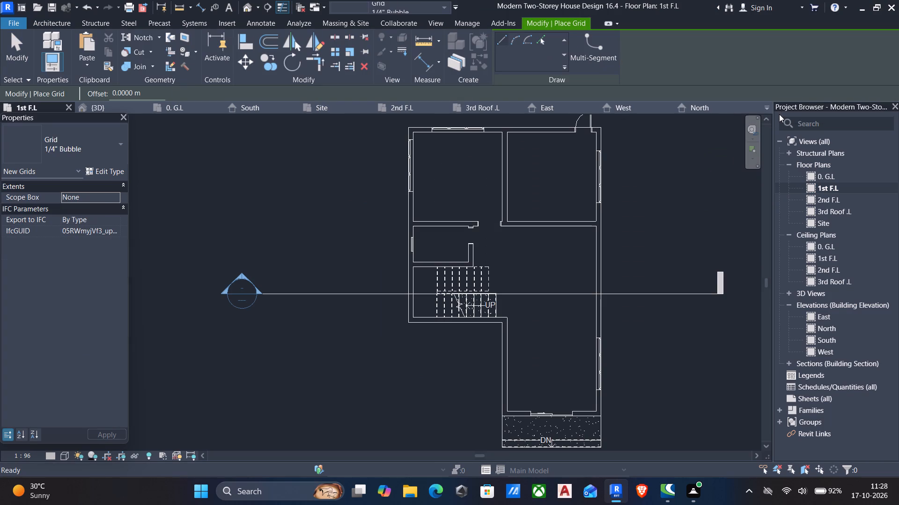
scroll(682, 256, down, 4)
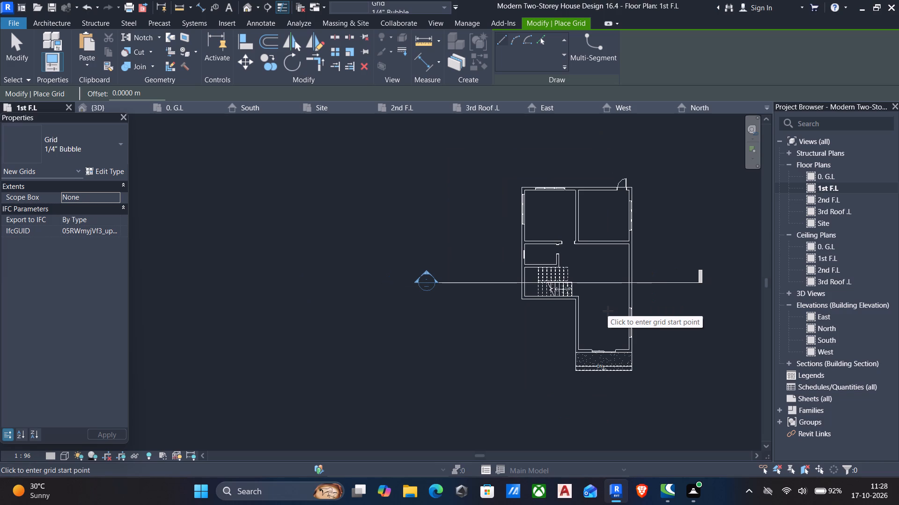
middle_drag(515, 232, 492, 252)
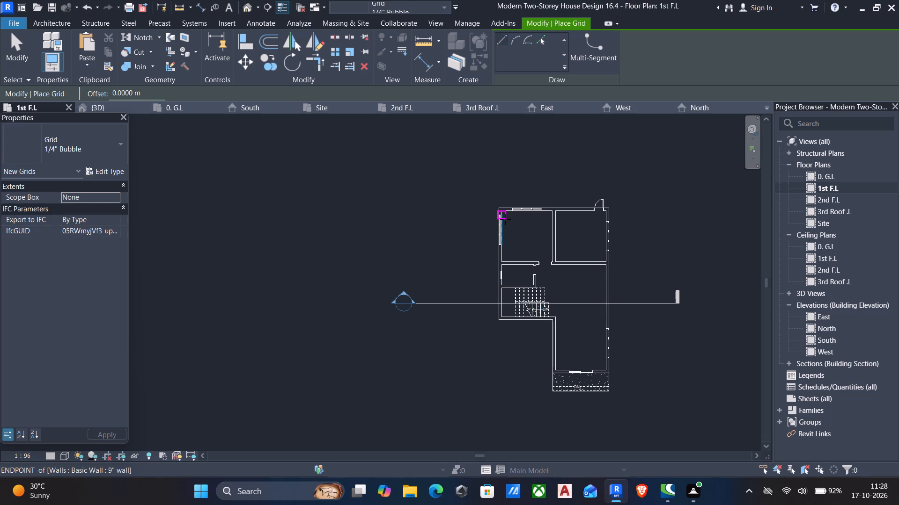
scroll(467, 190, up, 4)
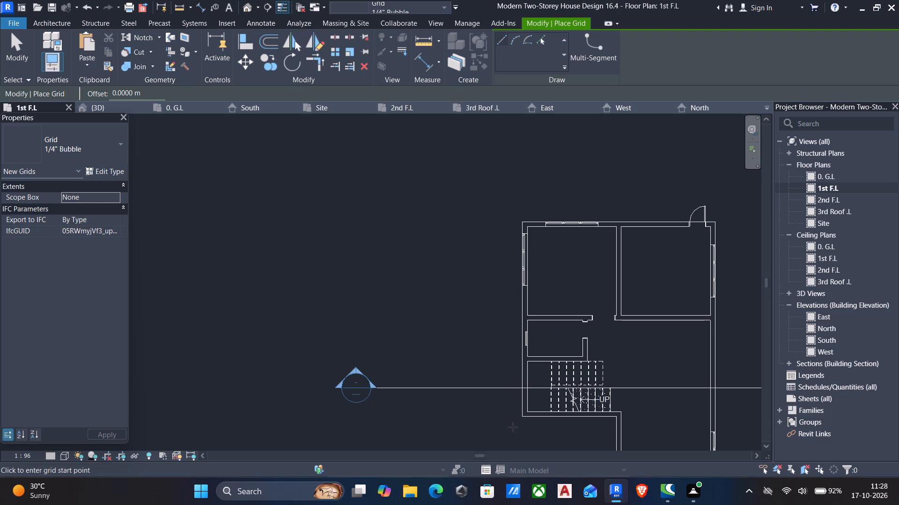
click(522, 415)
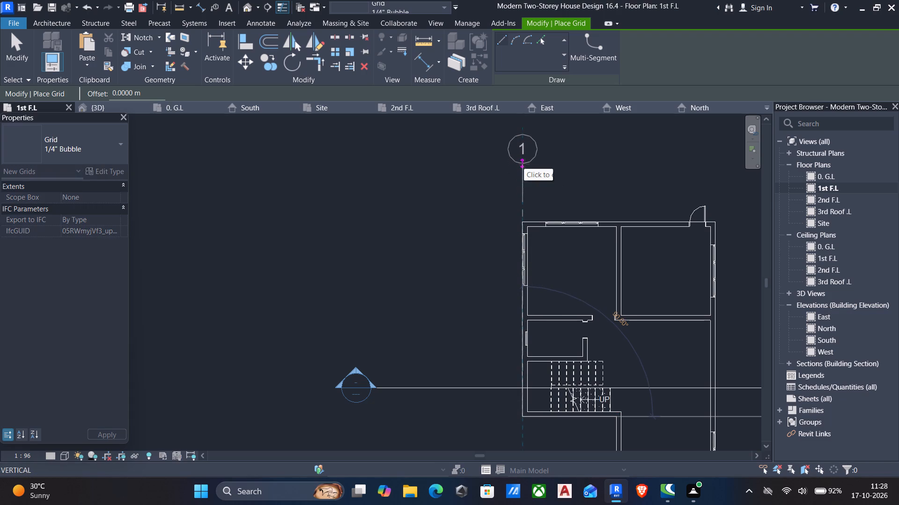
click(524, 164)
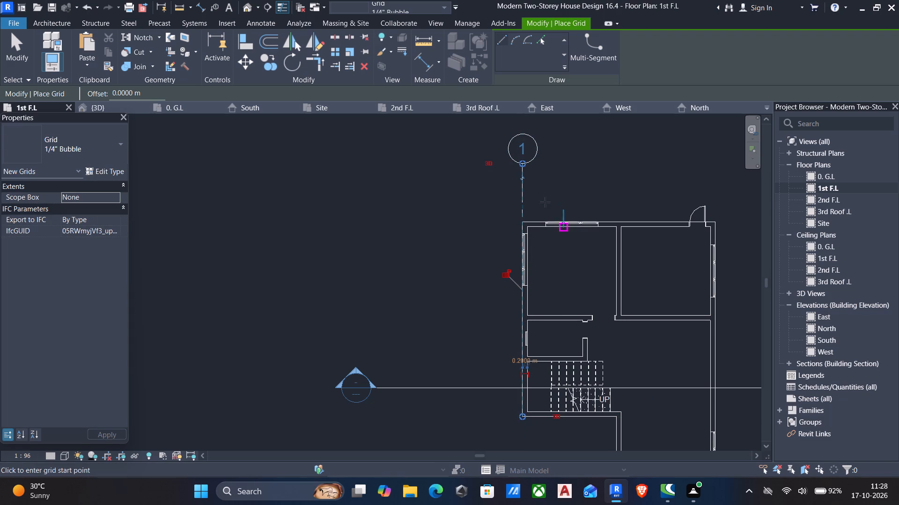
key(Escape)
key(Escape)
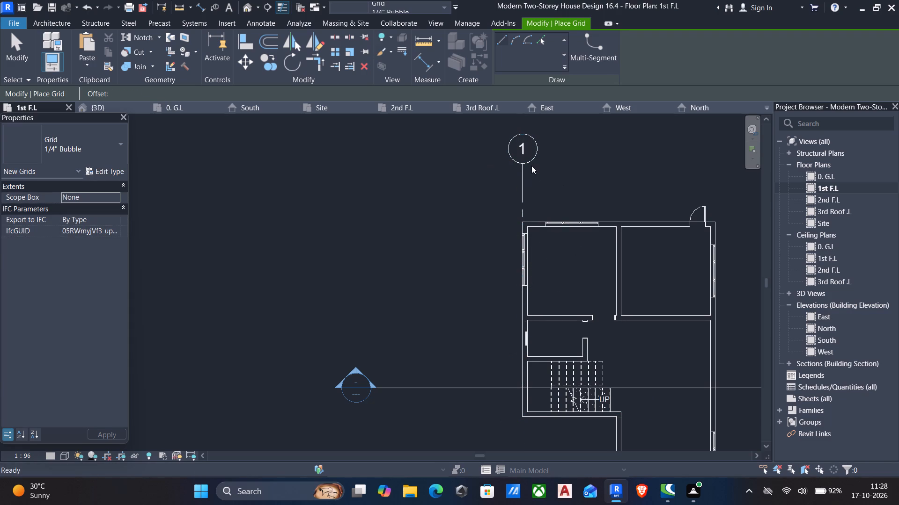
Rename the west wall's grid line from a number to A.
click(525, 148)
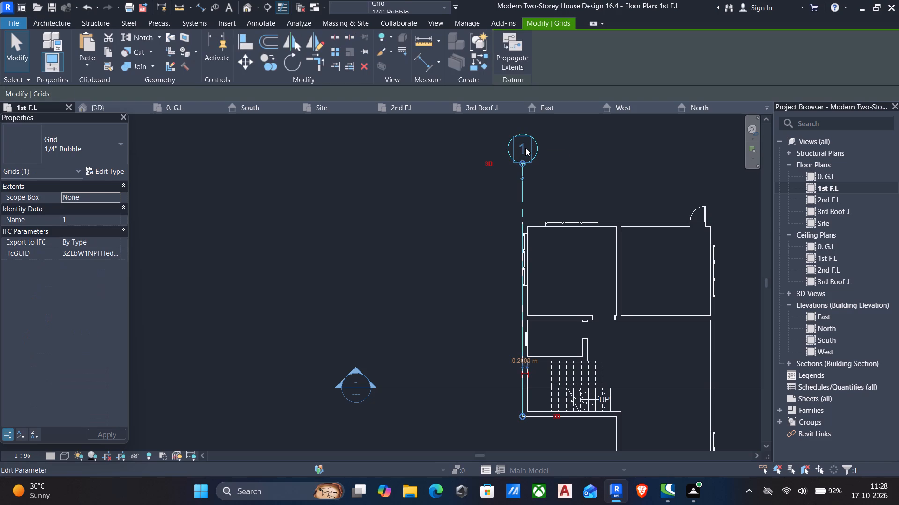
click(525, 148)
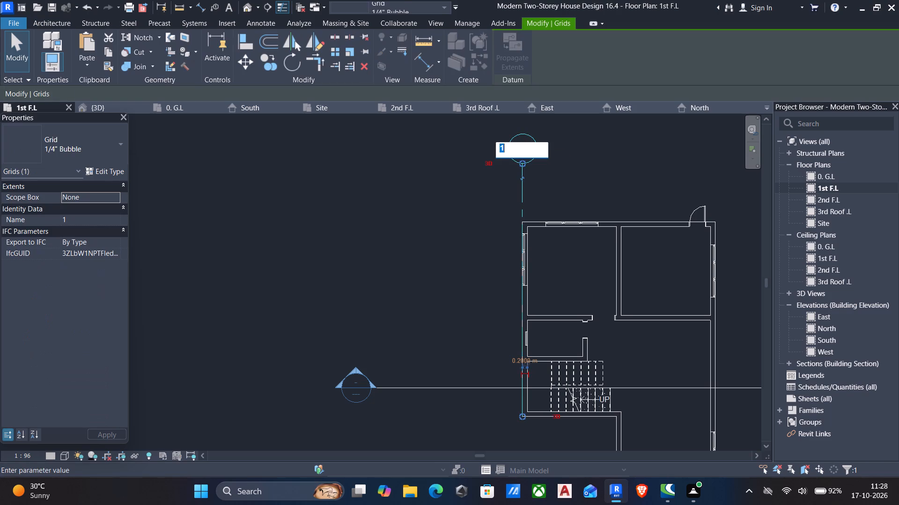
key(a)
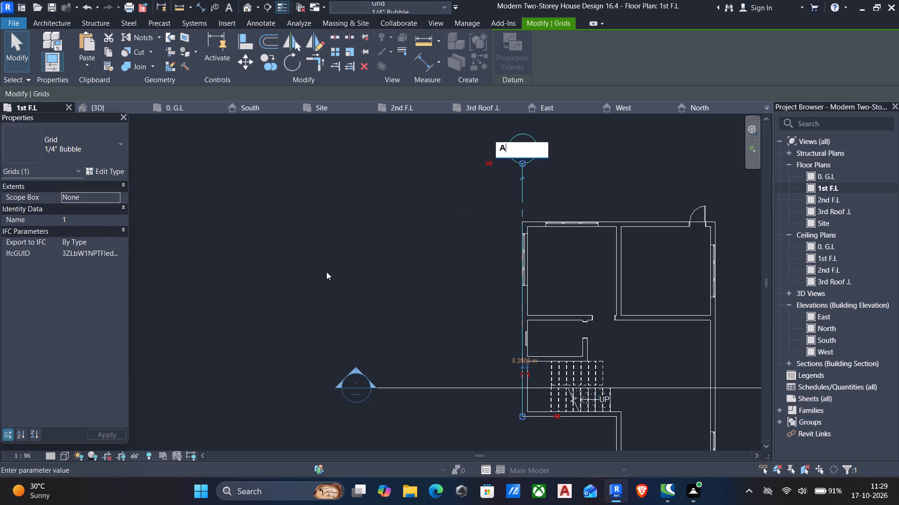
click(326, 272)
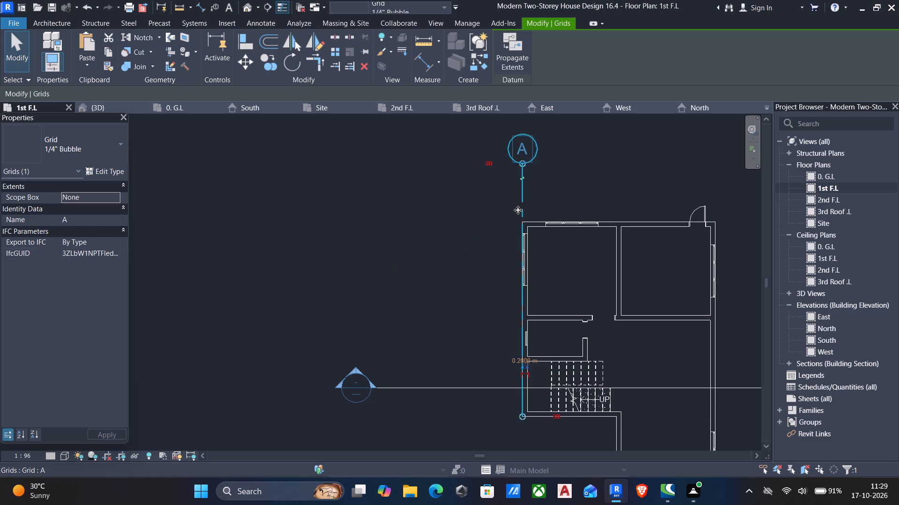
Draw a second vertical grid line along the centreline of the wall between the two north rooms, ending level with grid A's head.
text(CS)
middle_drag(620, 345, 605, 327)
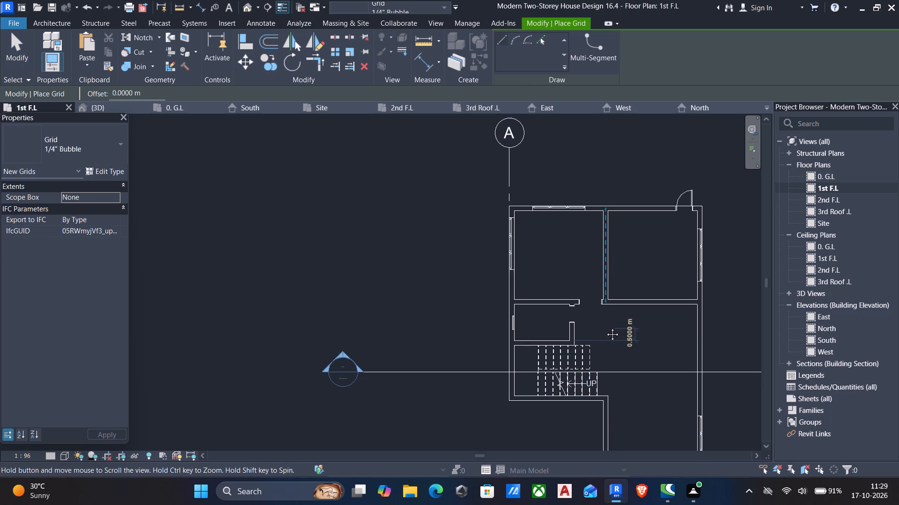
middle_drag(605, 327, 605, 327)
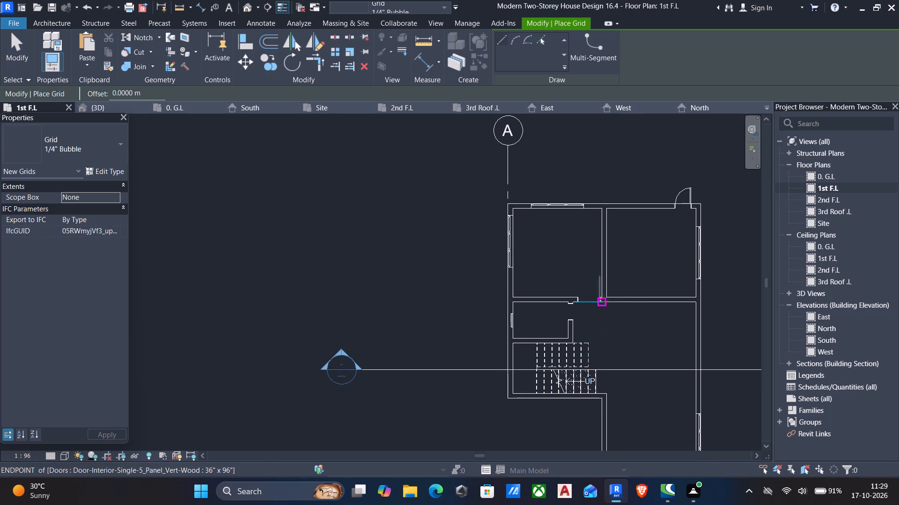
scroll(611, 290, up, 3)
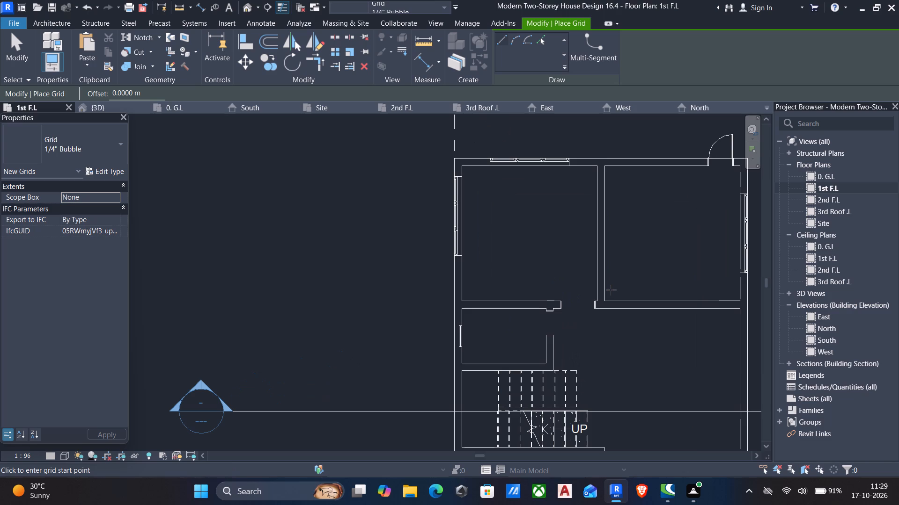
scroll(611, 290, up, 3)
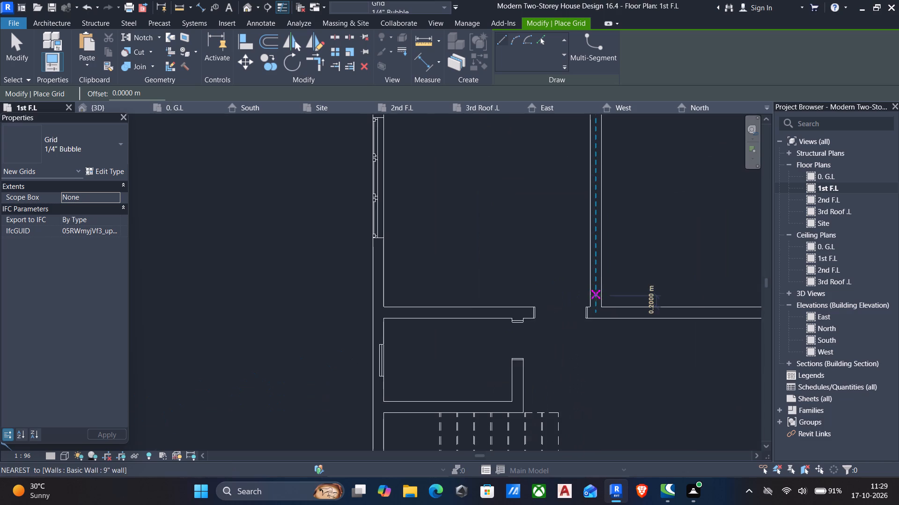
click(595, 296)
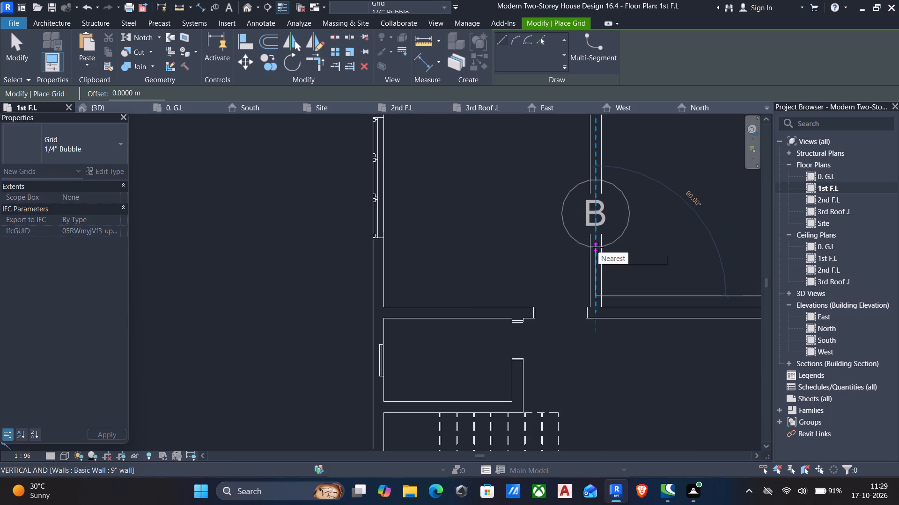
middle_drag(598, 247, 603, 365)
middle_drag(606, 188, 605, 313)
scroll(605, 313, down, 2)
click(602, 221)
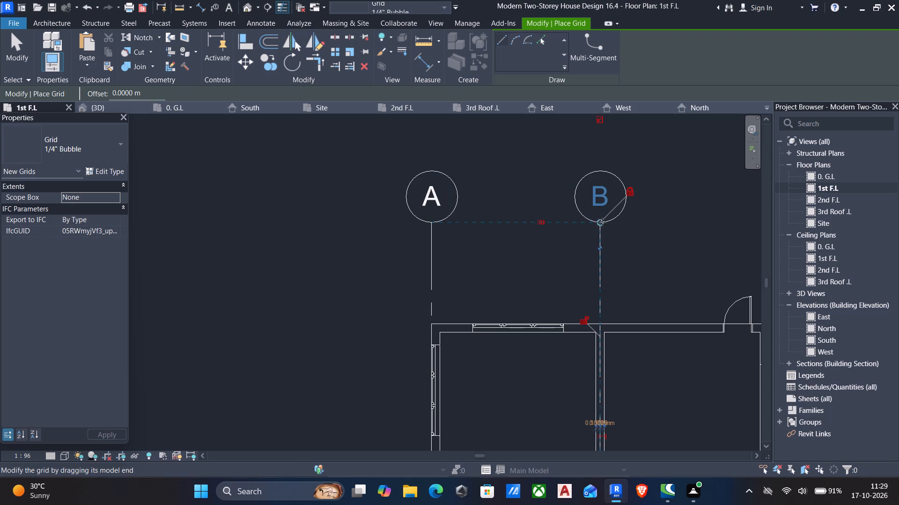
key(Escape)
Draw a third vertical grid line along the east outer wall's face, from the front entrance steps up to level with grid A's head.
scroll(602, 229, down, 3)
middle_drag(601, 243, 460, 194)
scroll(460, 210, down, 3)
middle_drag(529, 278, 527, 187)
scroll(532, 395, up, 4)
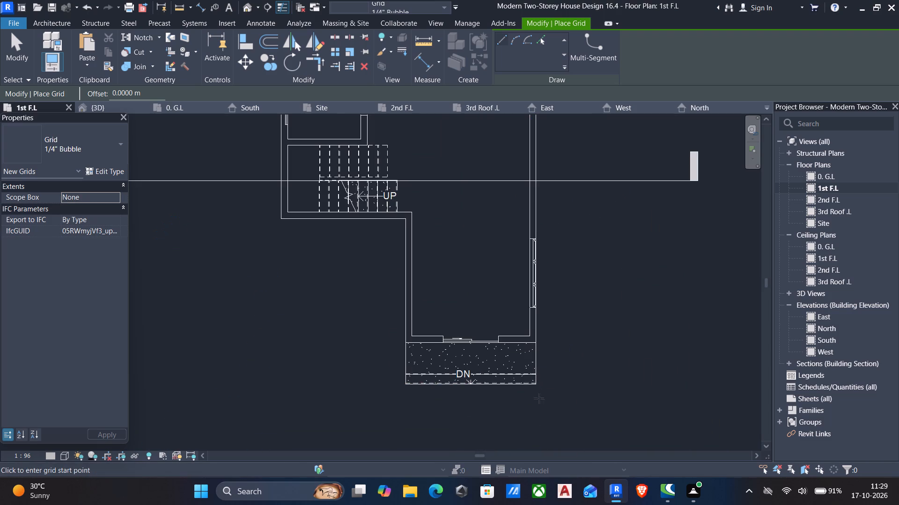
scroll(538, 383, up, 5)
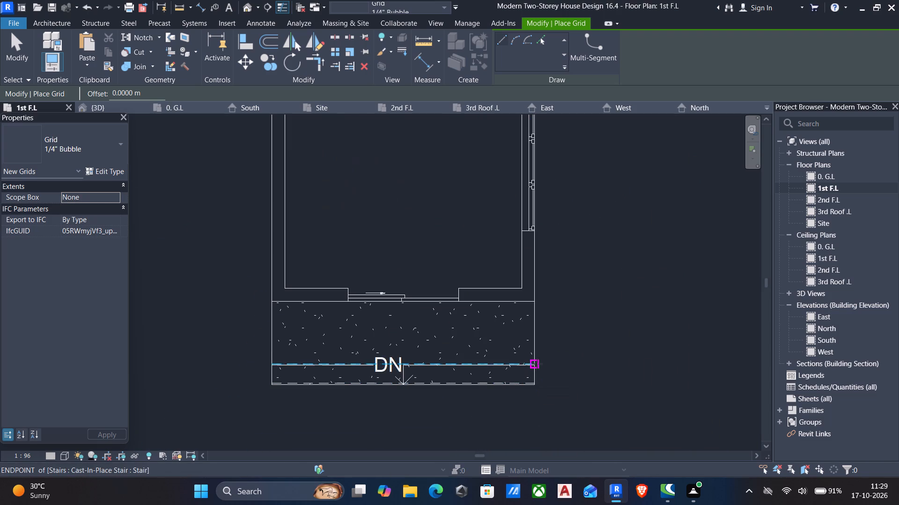
click(537, 364)
middle_drag(542, 291, 539, 430)
scroll(539, 430, down, 5)
scroll(543, 299, down, 6)
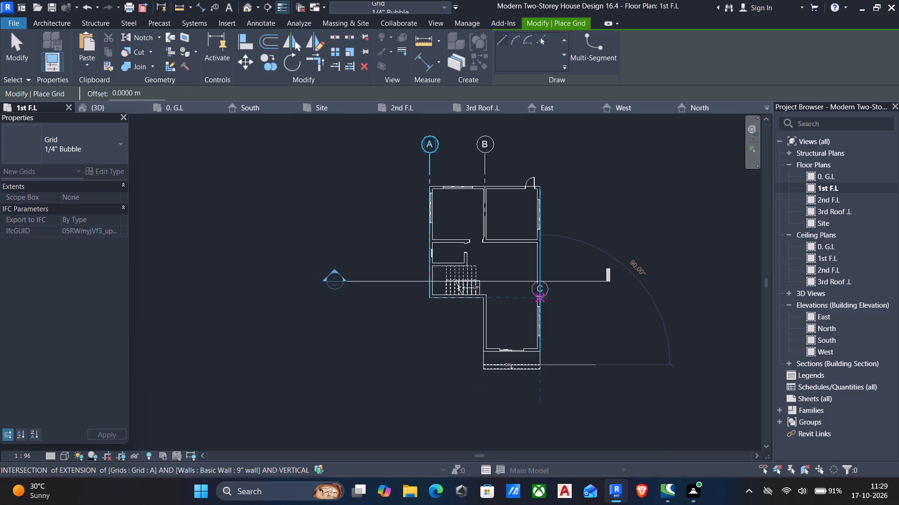
middle_drag(542, 299, 536, 447)
scroll(540, 307, up, 4)
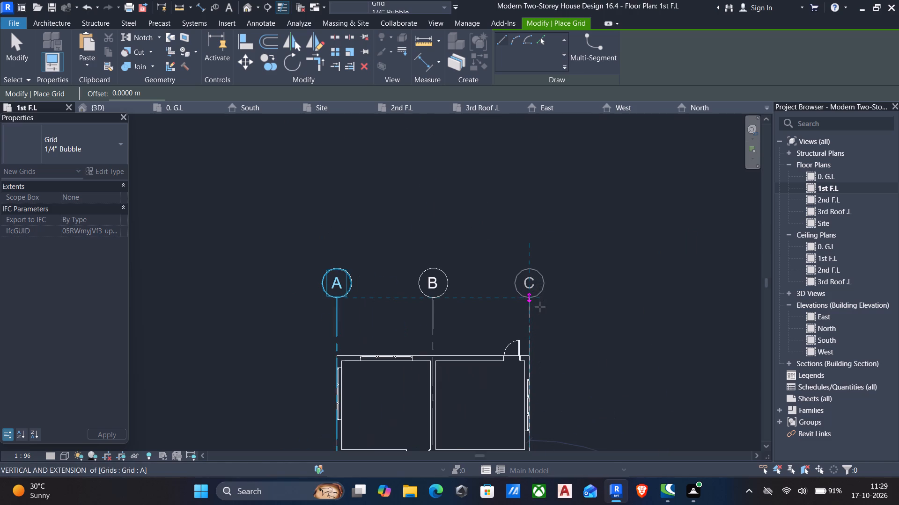
scroll(540, 307, up, 5)
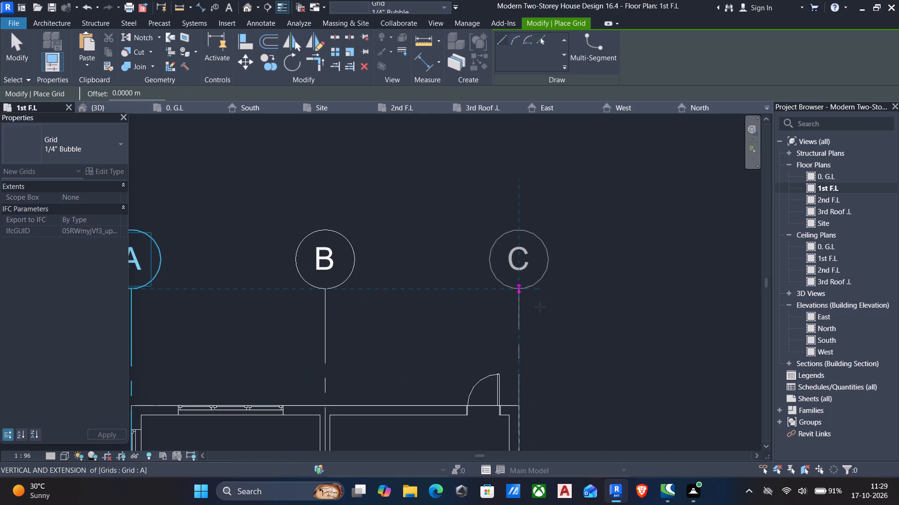
click(540, 307)
scroll(538, 308, down, 6)
middle_drag(597, 338, 655, 244)
scroll(655, 244, down, 3)
middle_drag(558, 312, 555, 291)
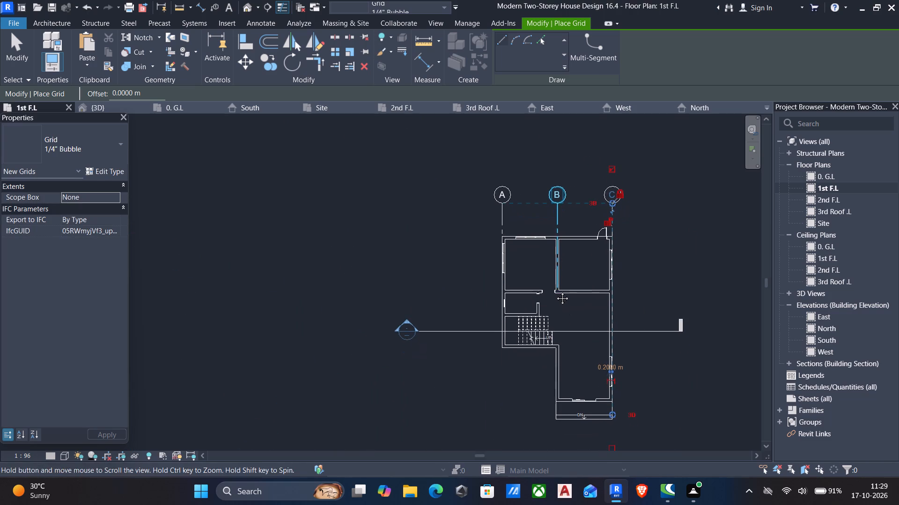
middle_drag(555, 291, 555, 291)
key(Escape)
key(Escape)
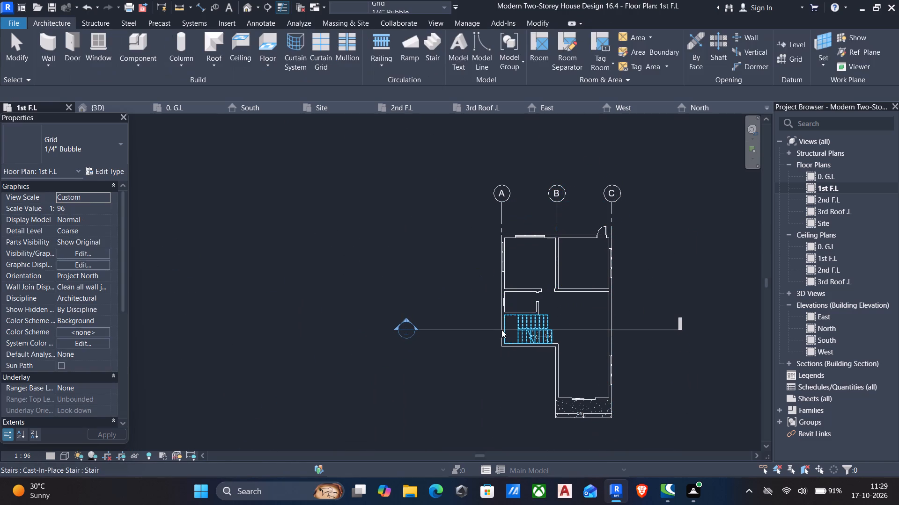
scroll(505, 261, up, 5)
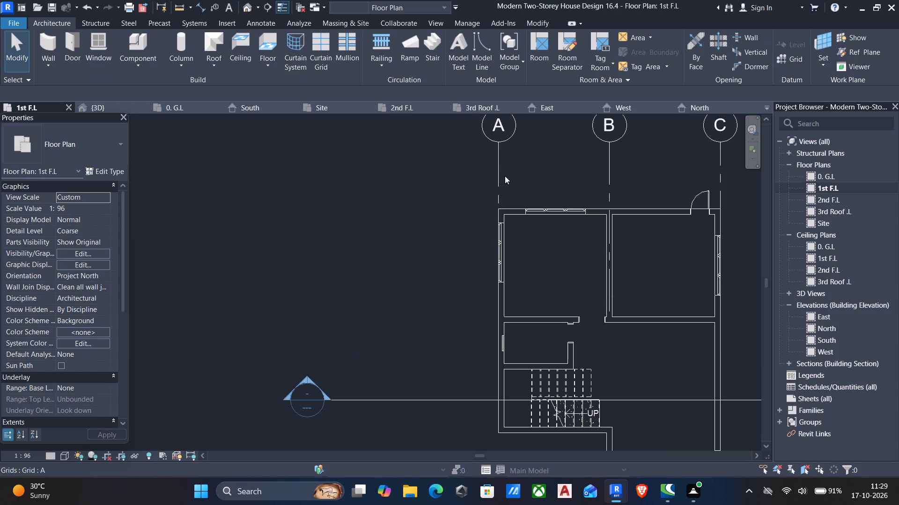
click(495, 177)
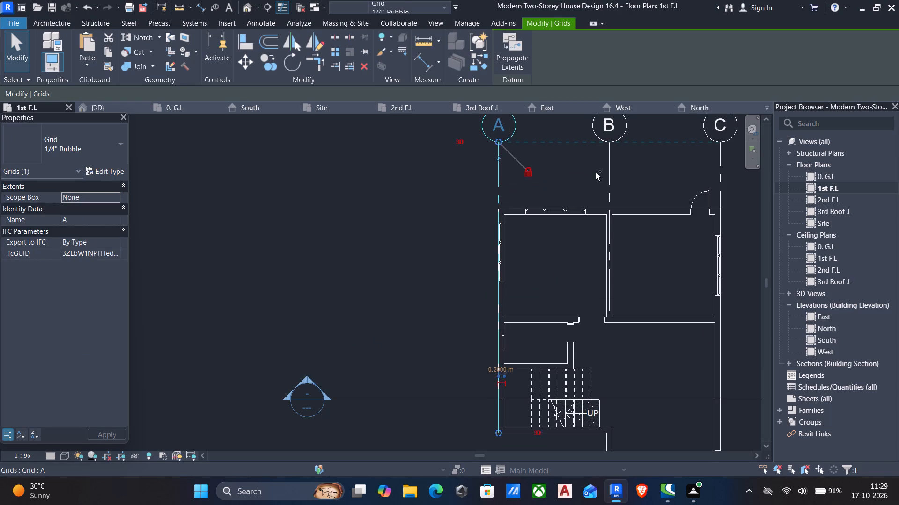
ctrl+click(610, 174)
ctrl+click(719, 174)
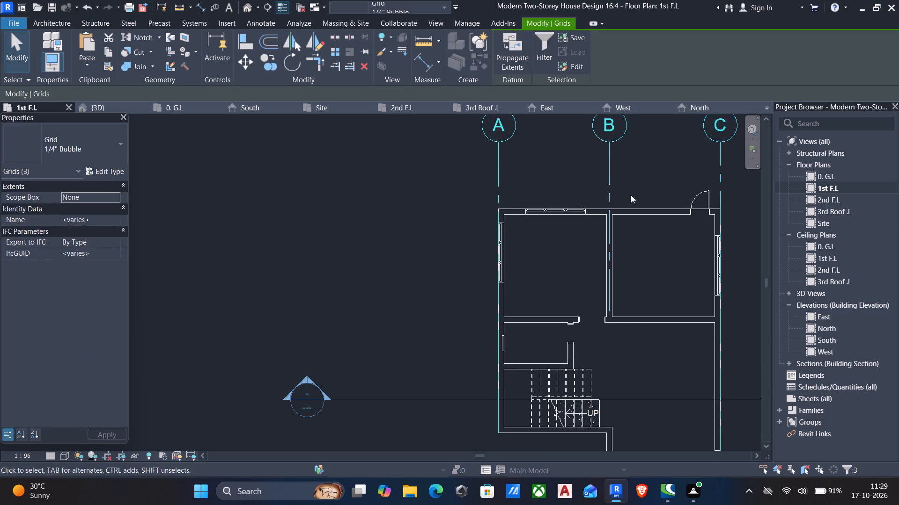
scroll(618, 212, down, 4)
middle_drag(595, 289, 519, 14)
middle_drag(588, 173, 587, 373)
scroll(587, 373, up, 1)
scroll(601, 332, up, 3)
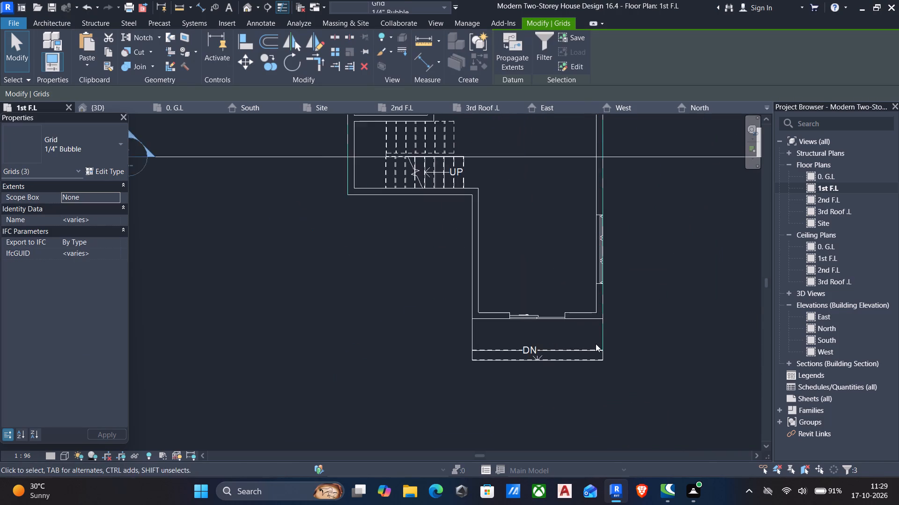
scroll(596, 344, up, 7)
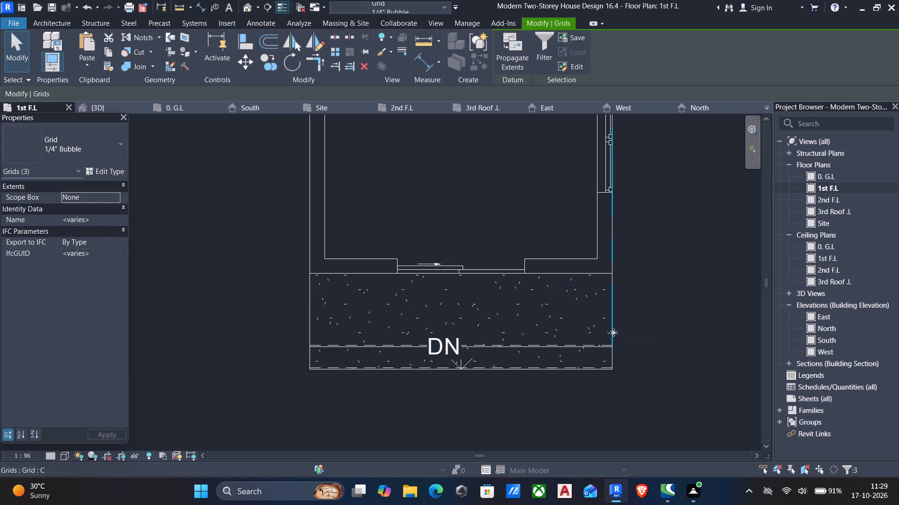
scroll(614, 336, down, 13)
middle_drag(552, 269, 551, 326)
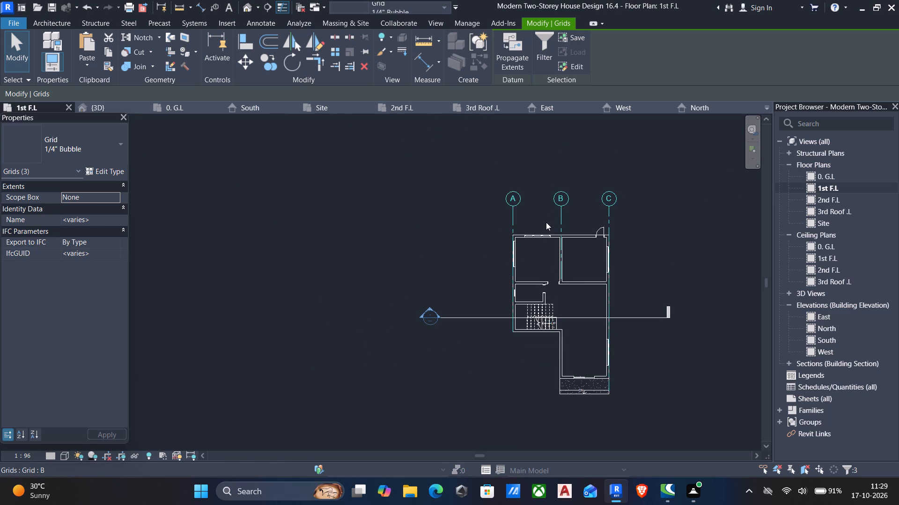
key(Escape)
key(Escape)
Extend the south end of grid A, together with grid C's, to beyond the front entrance steps.
click(513, 224)
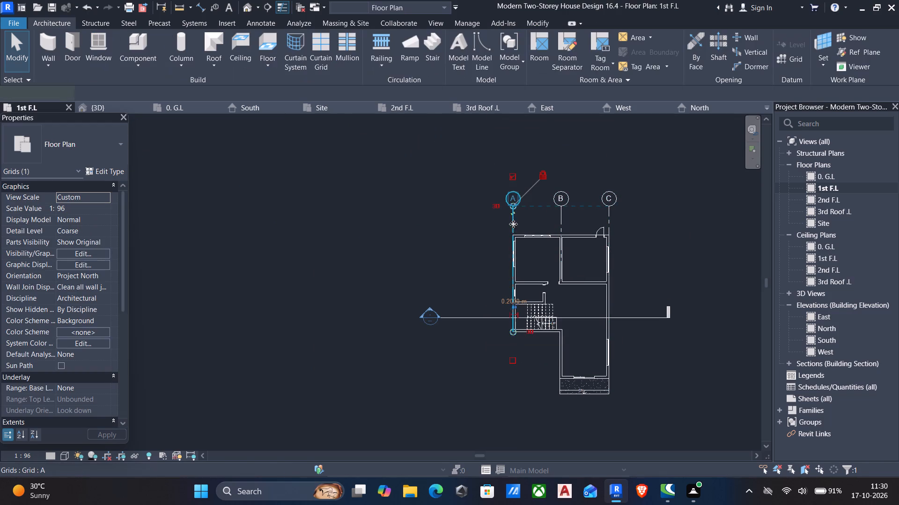
scroll(510, 346, up, 4)
drag(516, 318, 520, 342)
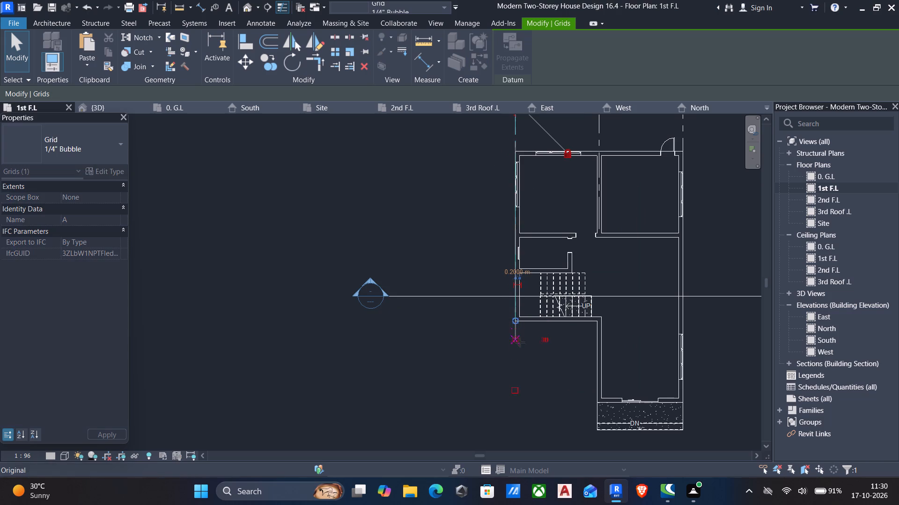
drag(520, 342, 519, 390)
middle_drag(522, 413, 519, 390)
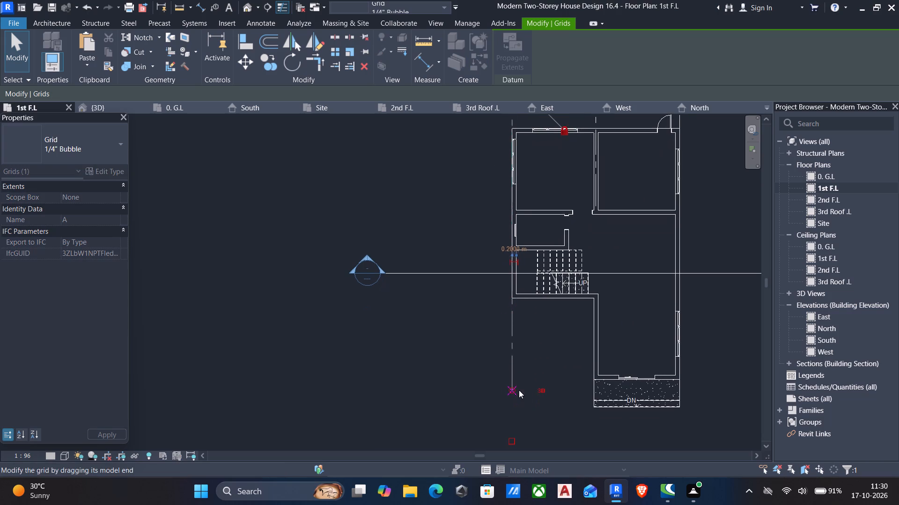
drag(515, 388, 516, 371)
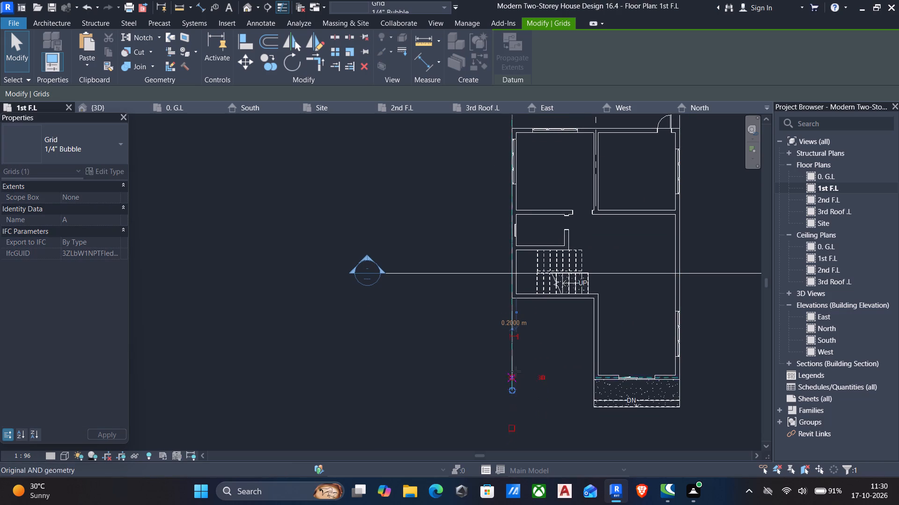
drag(516, 371, 512, 399)
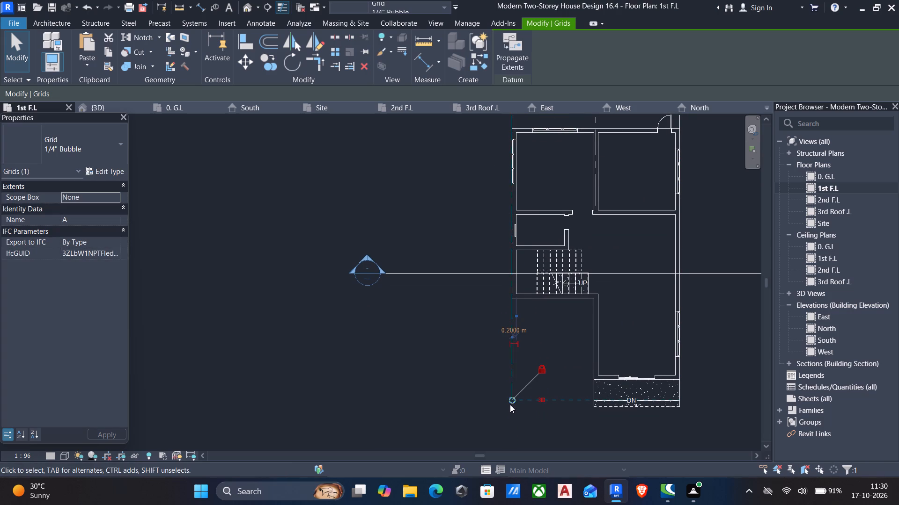
drag(509, 398, 508, 339)
middle_drag(517, 406, 508, 339)
drag(508, 339, 504, 382)
scroll(481, 291, down, 3)
middle_drag(479, 287, 458, 362)
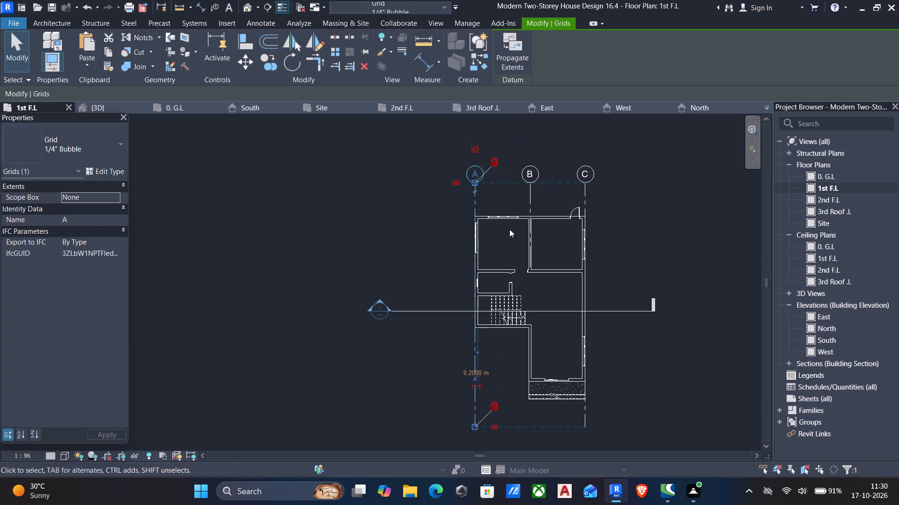
Extend grid B's south end past the front steps, level with the south ends of grids A and C.
click(528, 169)
scroll(528, 209, up, 4)
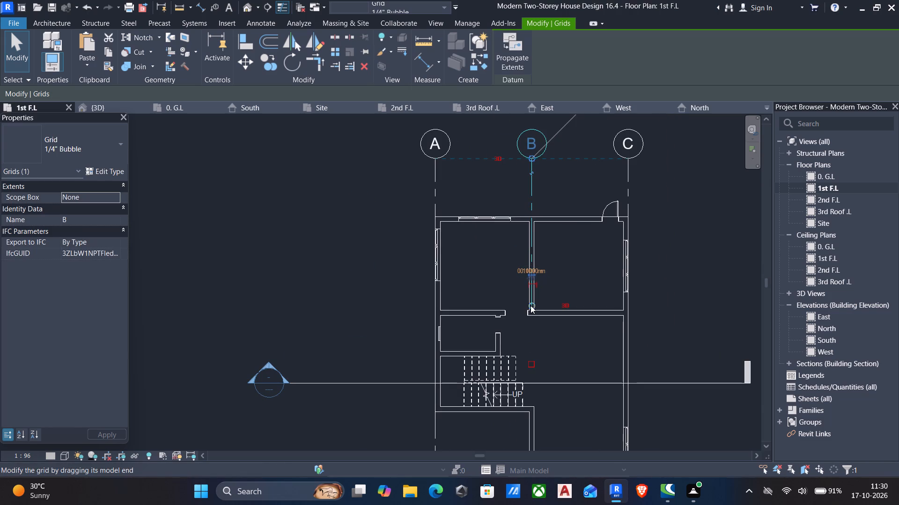
drag(530, 305, 531, 289)
middle_drag(543, 367, 539, 270)
scroll(540, 328, up, 1)
middle_drag(534, 384, 531, 289)
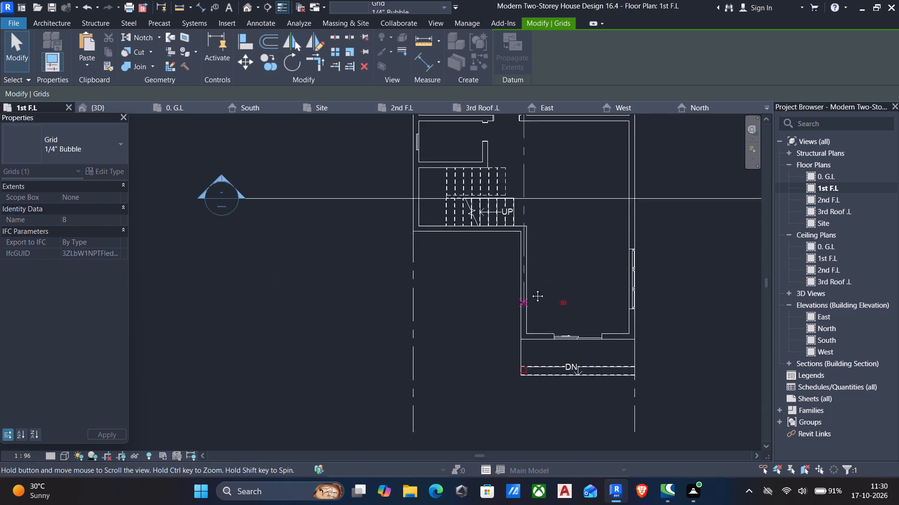
middle_drag(531, 289, 531, 238)
drag(531, 289, 524, 366)
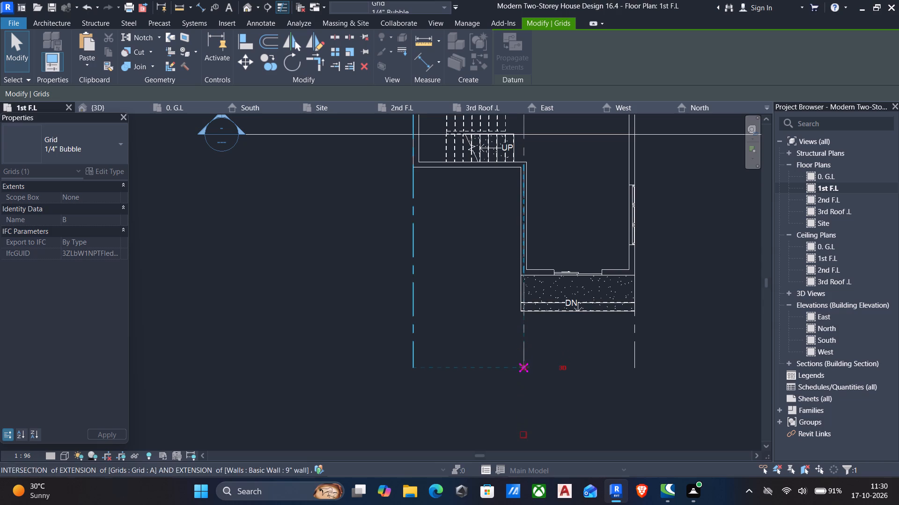
drag(524, 366, 524, 370)
scroll(533, 342, down, 4)
middle_drag(496, 322, 489, 346)
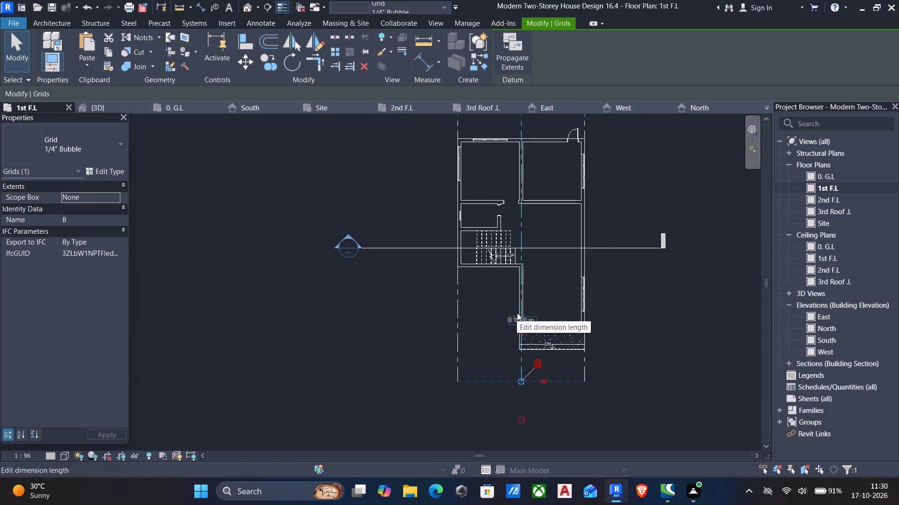
scroll(426, 327, down, 2)
middle_drag(425, 327, 413, 347)
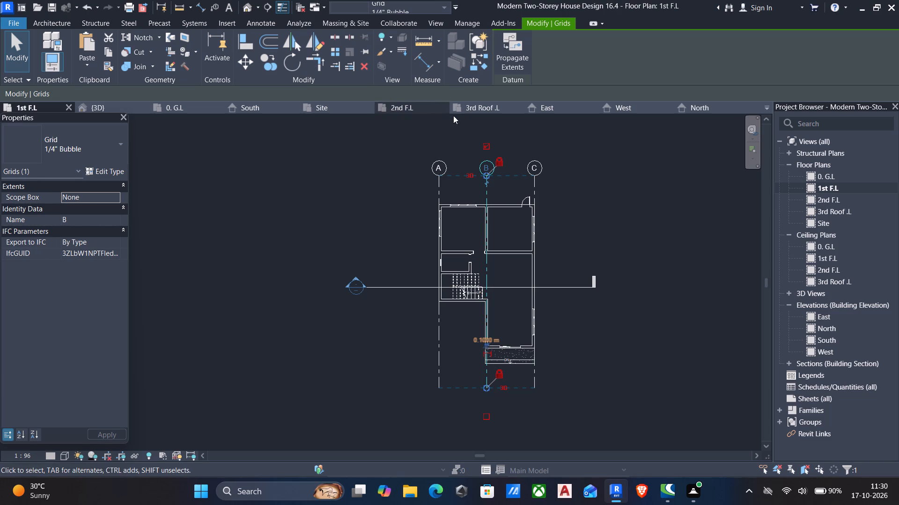
Draw a horizontal grid line along the north outer wall's face, from the northwest corner to well beyond the east wall.
key(Escape)
click(438, 190)
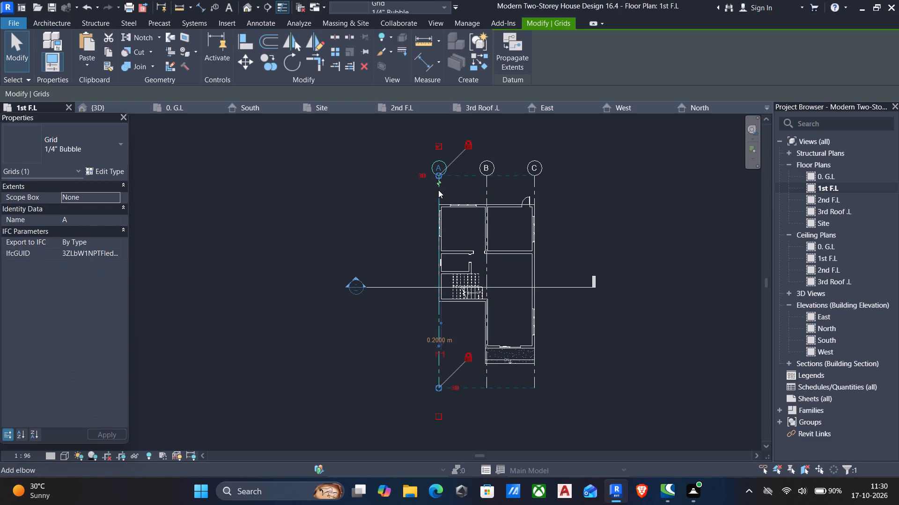
text(CS)
scroll(444, 203, up, 10)
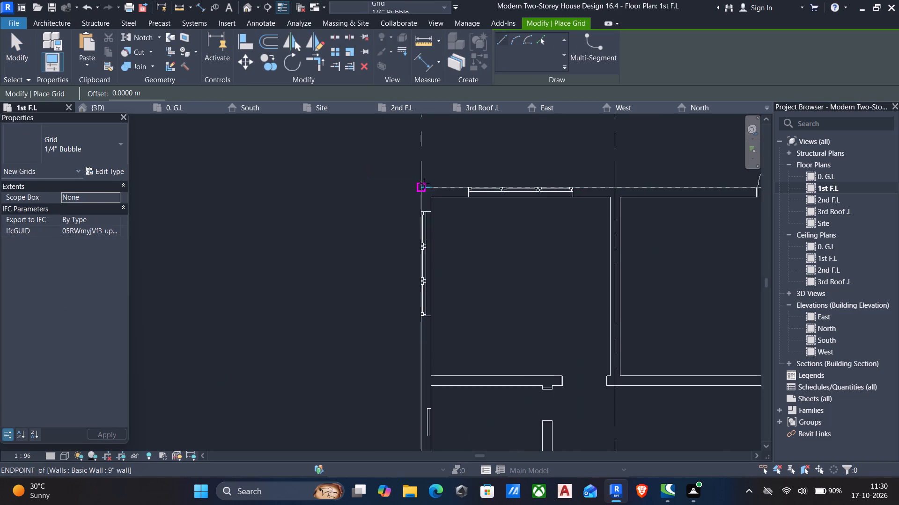
click(420, 187)
middle_drag(465, 190, 250, 192)
scroll(249, 193, down, 4)
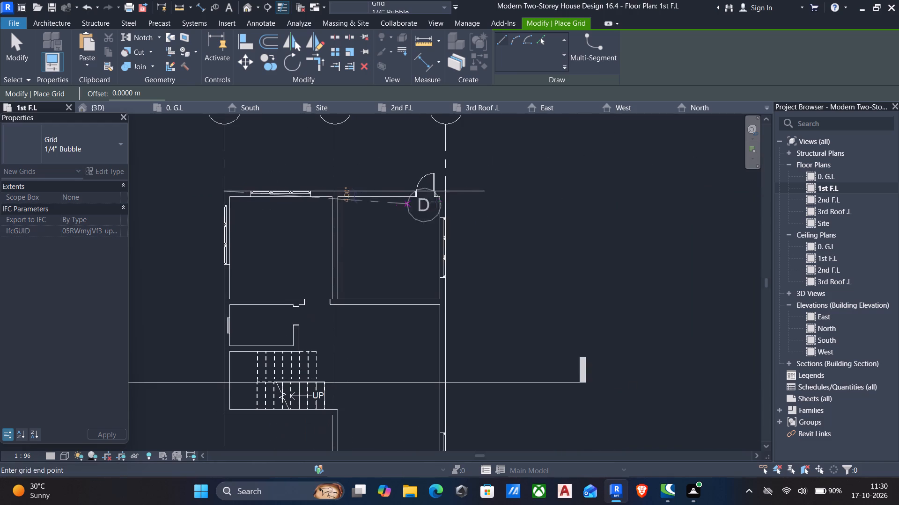
middle_drag(569, 189, 547, 190)
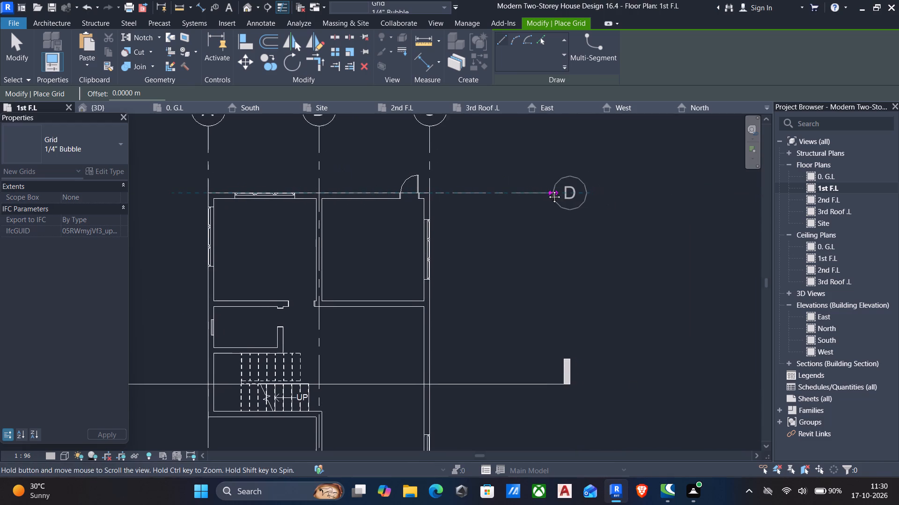
middle_drag(547, 190, 542, 187)
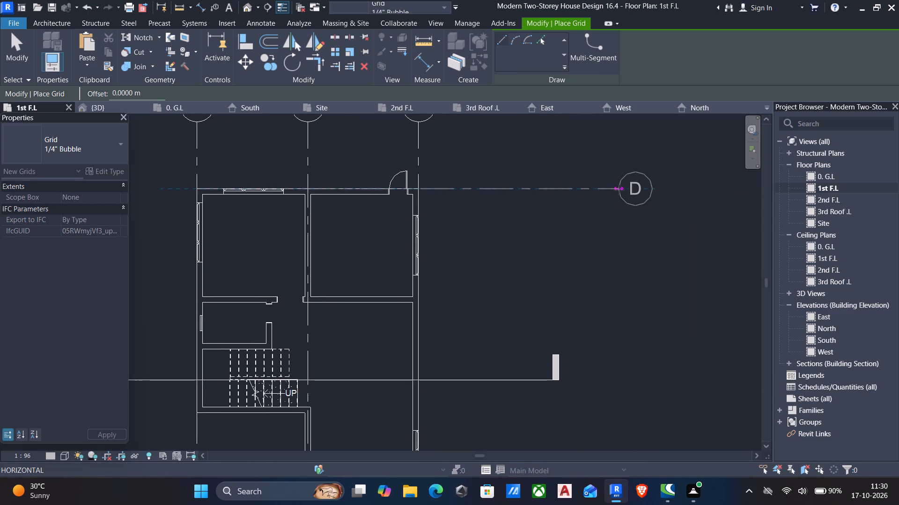
click(619, 190)
key(Escape)
key(Escape)
Rename the north wall's grid line from a letter to 1.
double_click(638, 191)
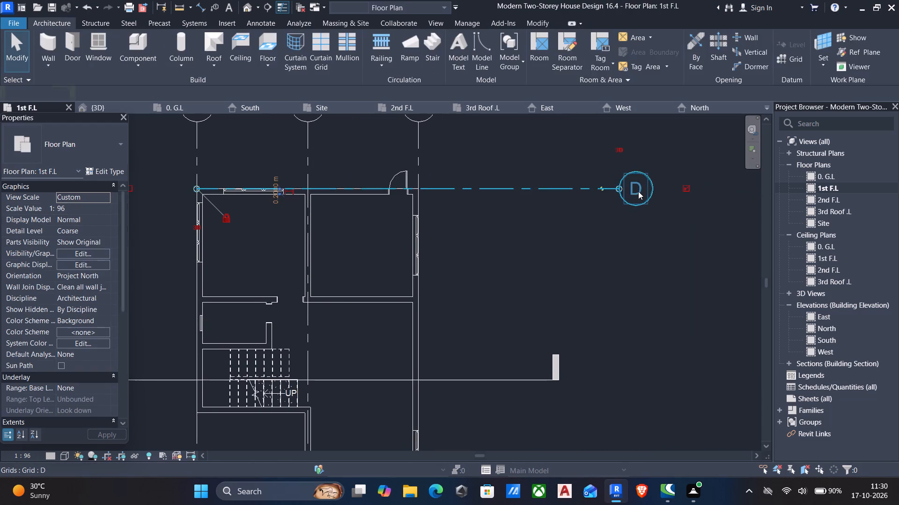
key(1)
click(614, 255)
Draw a second horizontal grid line along the centreline of the north rooms' south wall, from the west wall to level with grid 1's head.
scroll(609, 257, down, 6)
text(CS)
scroll(435, 299, up, 9)
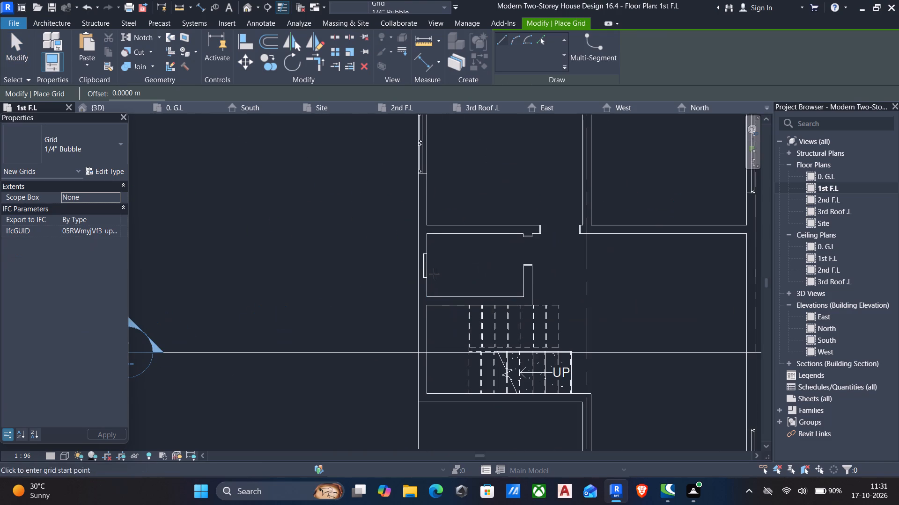
click(424, 229)
middle_drag(623, 252, 442, 253)
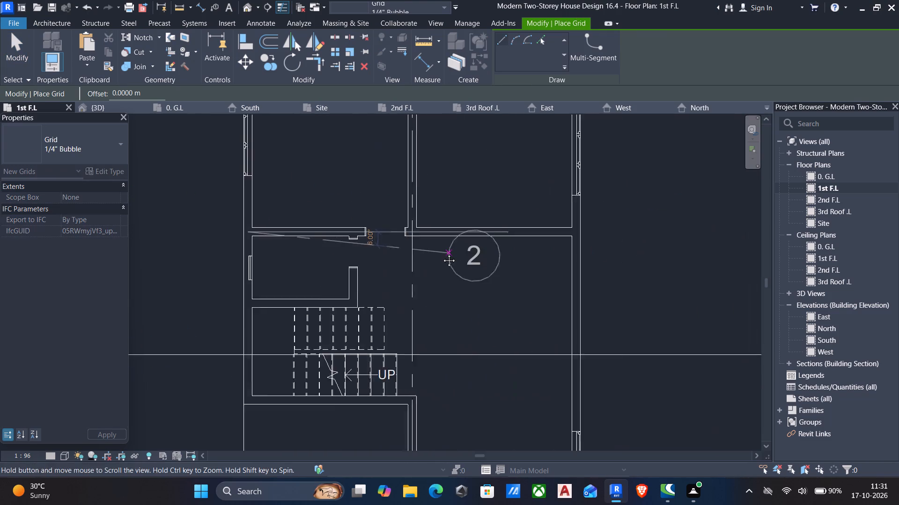
middle_drag(442, 253, 429, 256)
scroll(422, 257, down, 4)
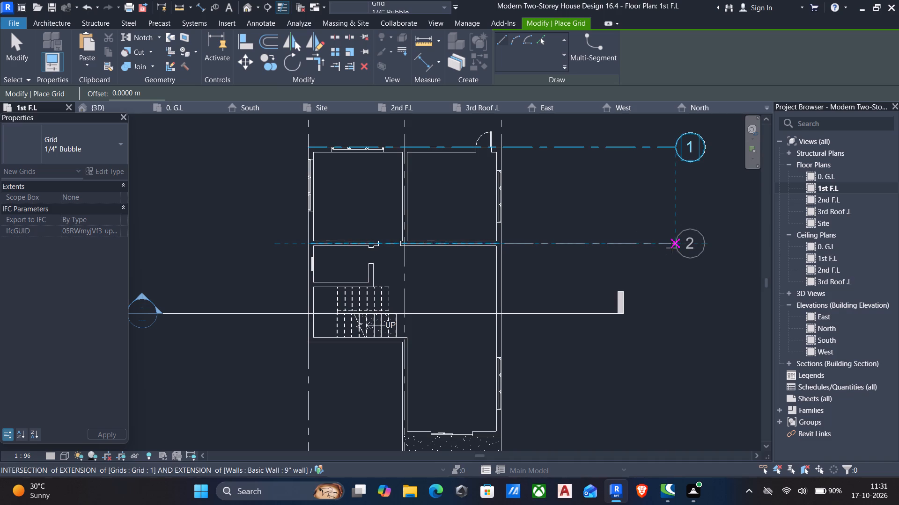
click(677, 248)
scroll(670, 265, down, 5)
middle_drag(663, 306, 665, 267)
scroll(663, 282, down, 1)
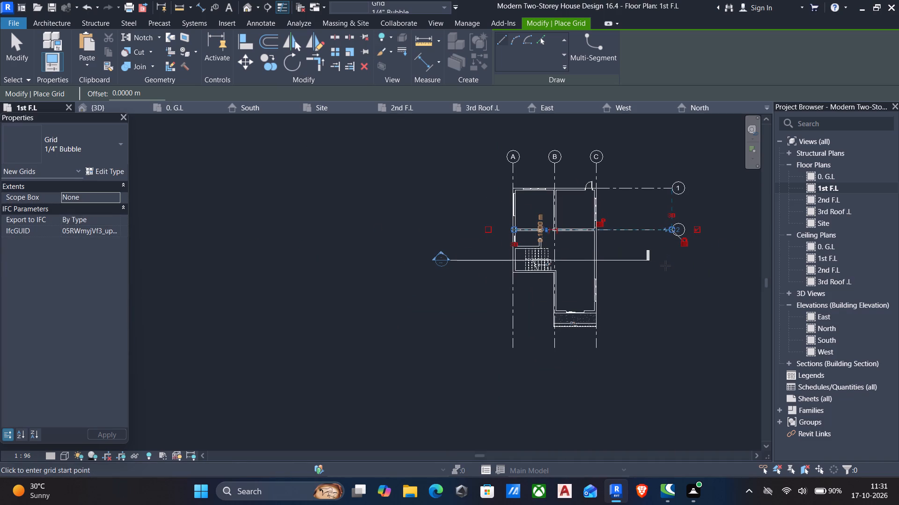
scroll(508, 296, up, 6)
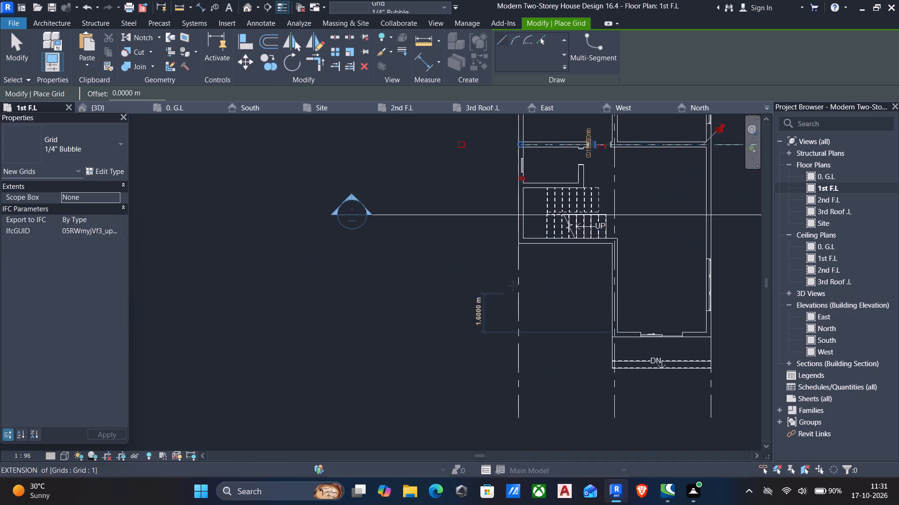
Draw a third horizontal grid line along the centreline of the stair area's south wall, from near the west wall to level with grid 2's head.
scroll(517, 275, up, 5)
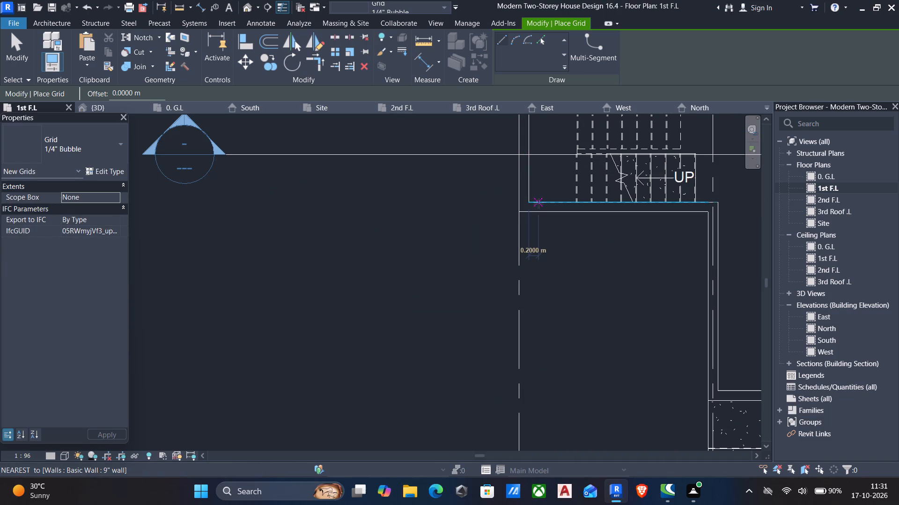
click(537, 205)
middle_drag(559, 216, 414, 225)
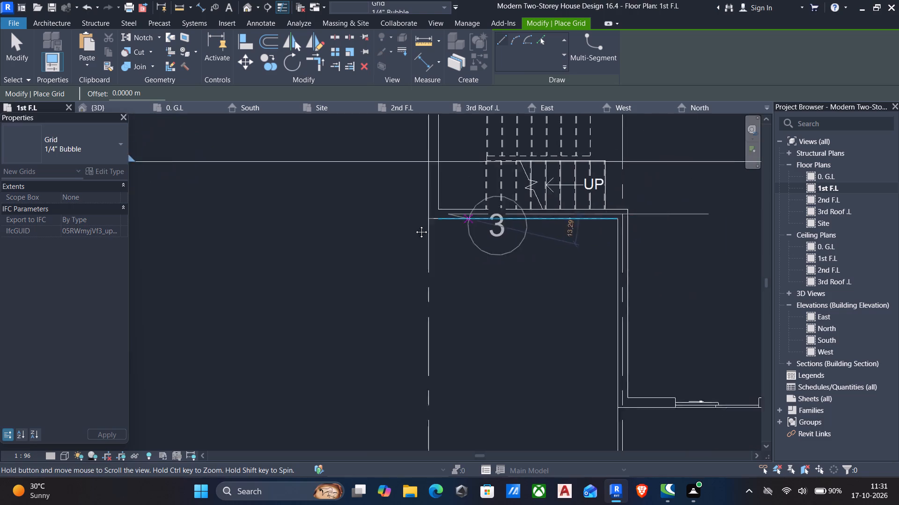
middle_drag(414, 225, 398, 226)
scroll(397, 227, down, 5)
middle_drag(561, 231, 356, 245)
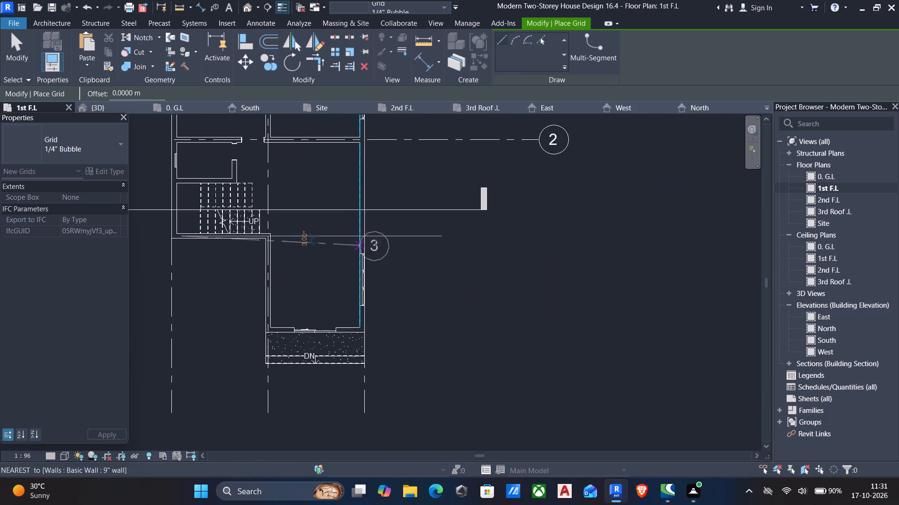
scroll(415, 241, down, 1)
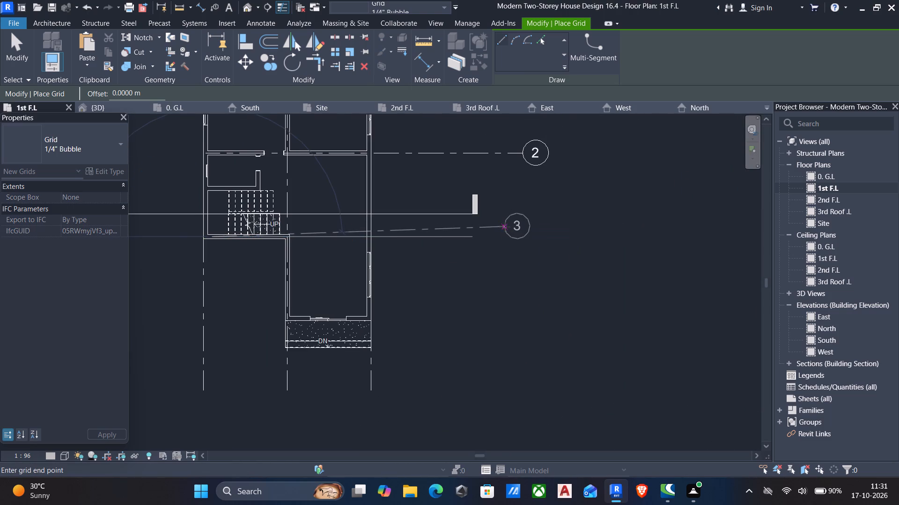
click(523, 238)
Draw a fourth horizontal grid line along the front room's south wall centreline, from grid B to level with the heads of grids 1 to 3.
scroll(518, 275, down, 2)
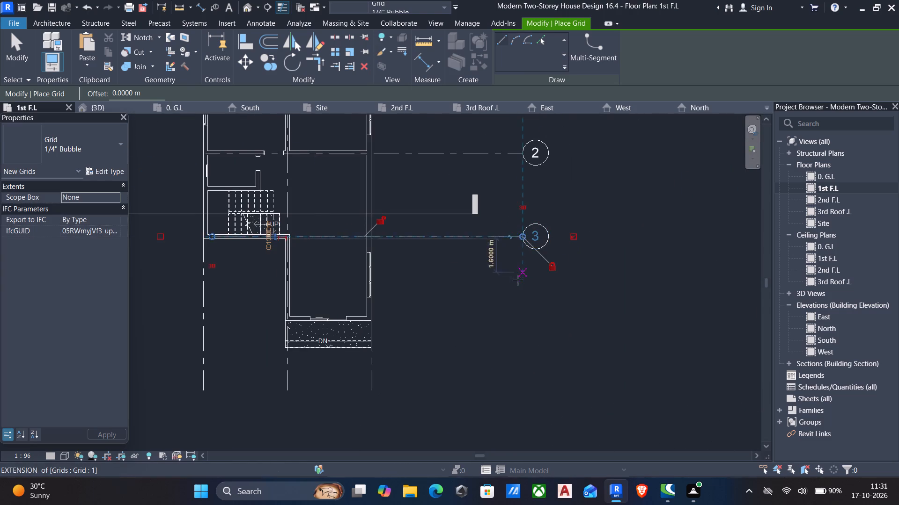
scroll(518, 280, down, 2)
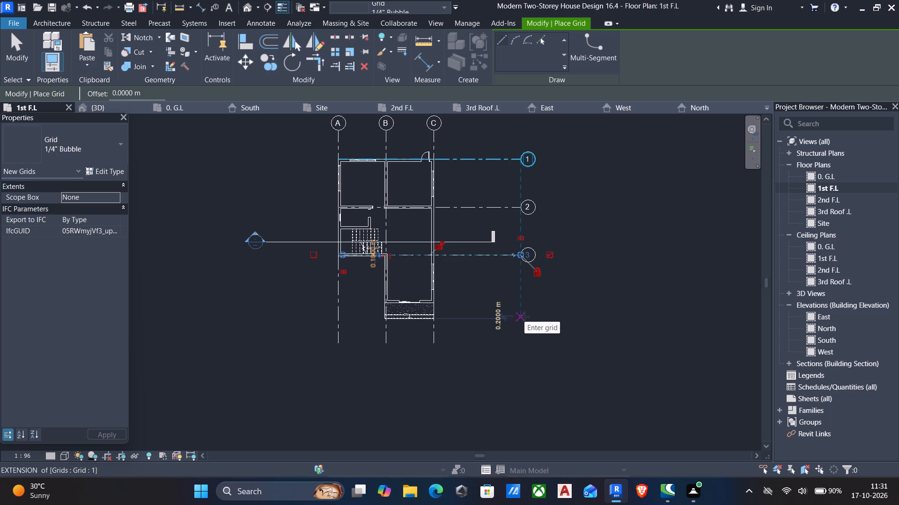
middle_drag(523, 336, 537, 309)
scroll(537, 309, down, 1)
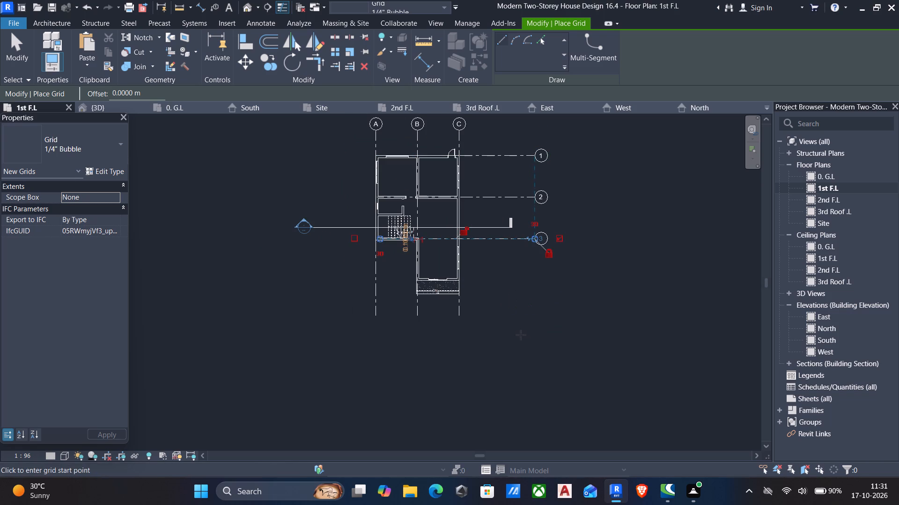
scroll(518, 341, down, 3)
middle_drag(473, 378, 472, 367)
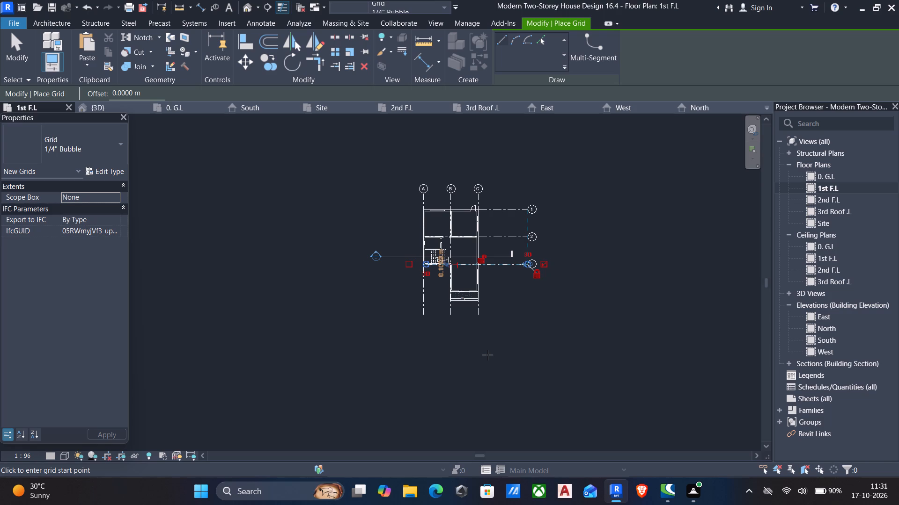
scroll(438, 328, up, 9)
middle_drag(437, 327, 311, 470)
scroll(372, 312, up, 4)
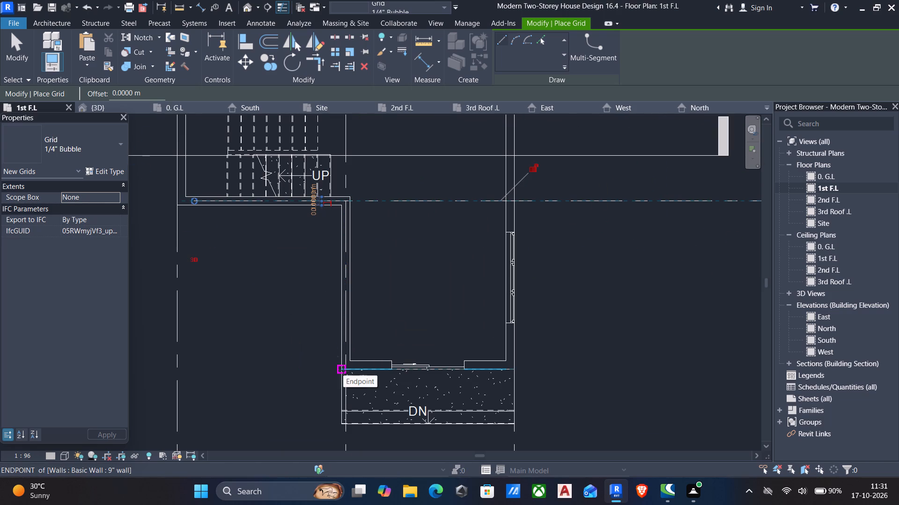
scroll(343, 371, up, 5)
click(354, 360)
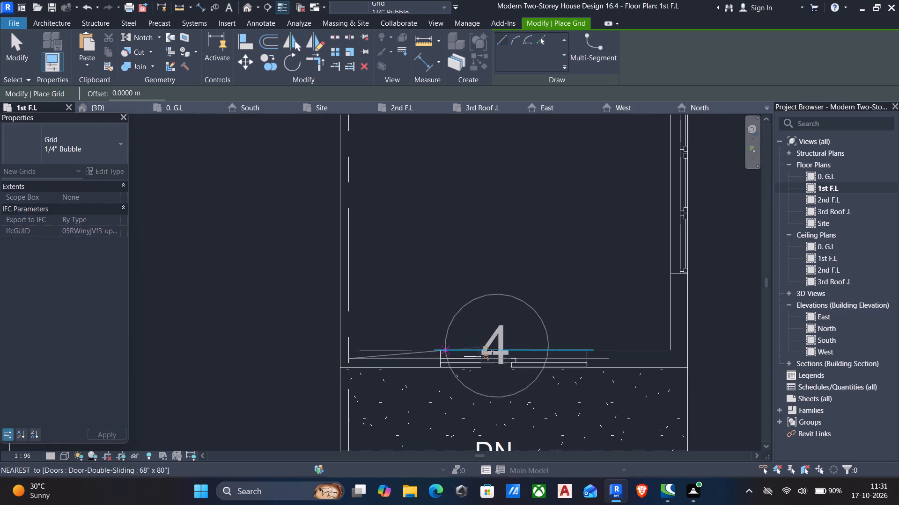
scroll(503, 350, down, 4)
middle_drag(615, 354, 332, 399)
scroll(328, 399, down, 6)
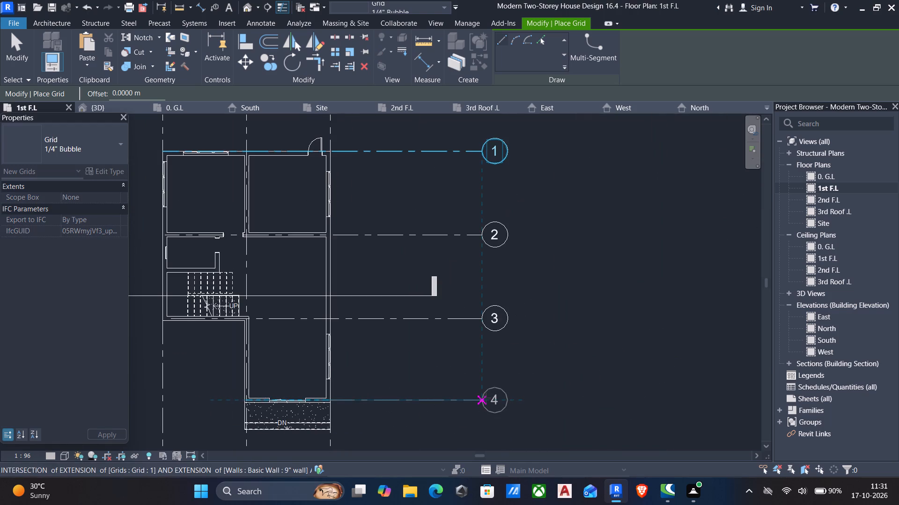
click(486, 398)
middle_drag(486, 398, 559, 395)
scroll(559, 395, down, 2)
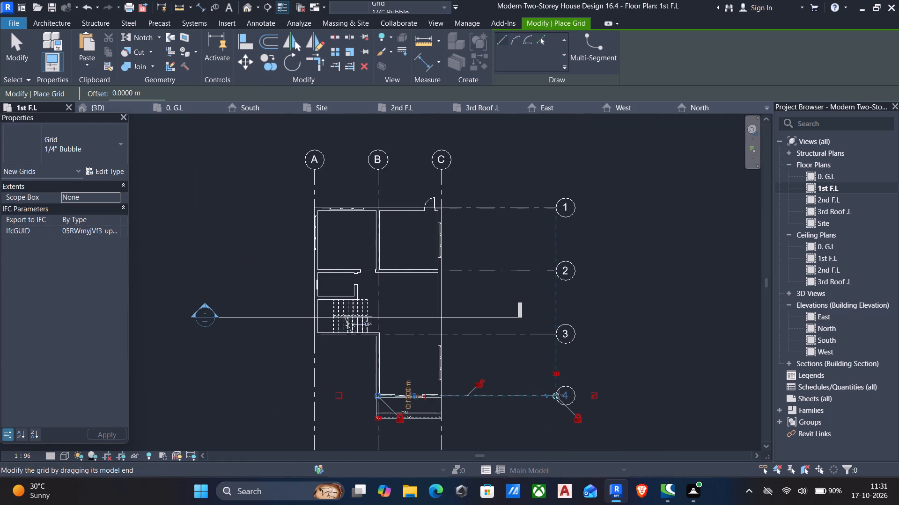
key(Escape)
key(Escape)
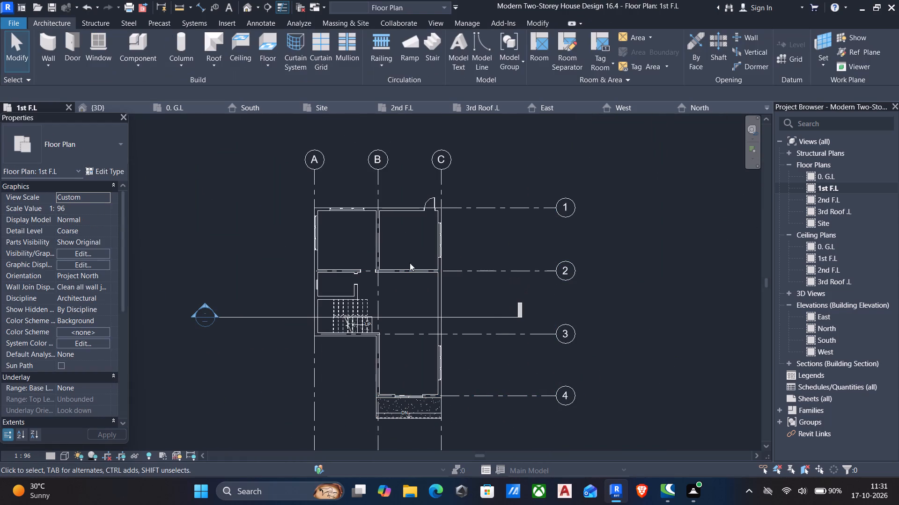
key(Escape)
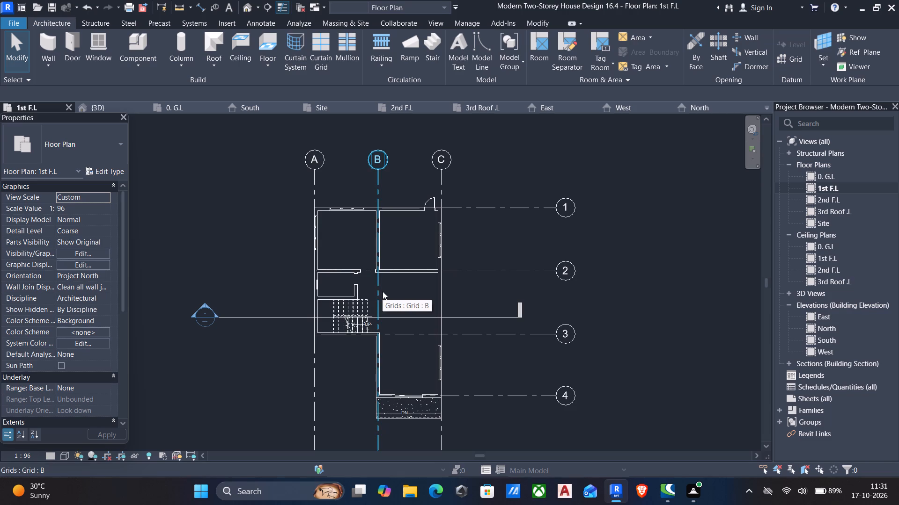
Pull the aligned heads of grids 1 to 4 in closer to the house's east wall.
click(516, 331)
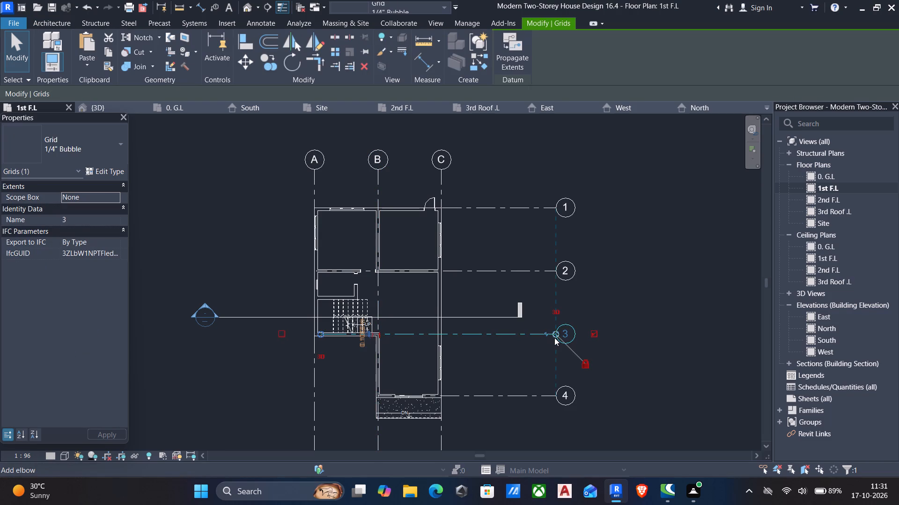
drag(555, 338, 486, 340)
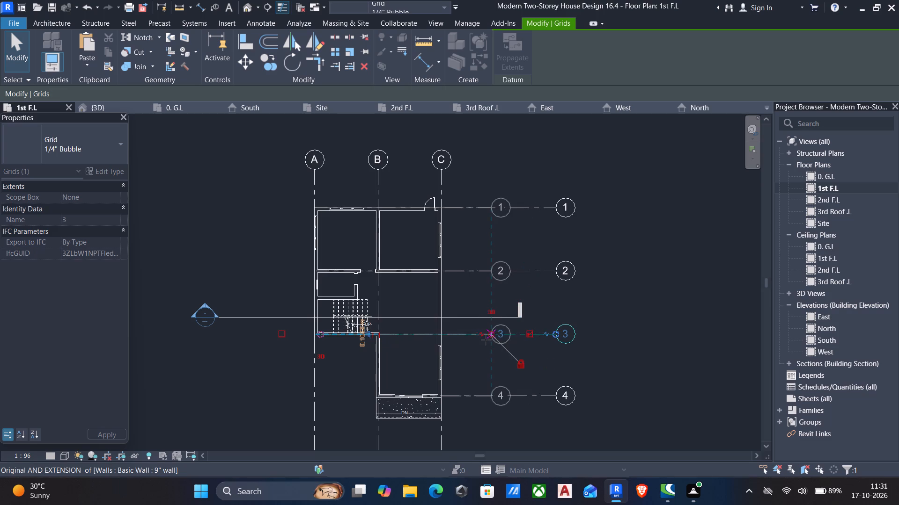
drag(486, 340, 486, 340)
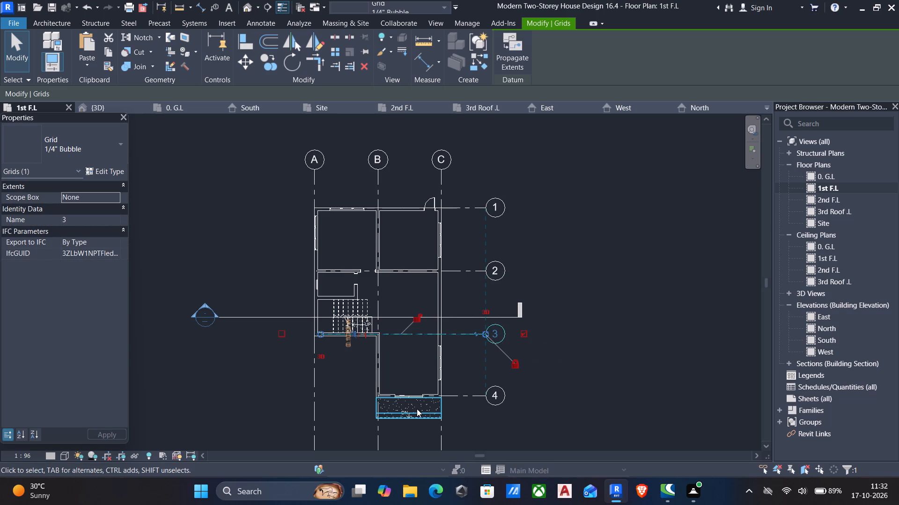
Bring the aligned heads of grids A, B and C down closer to the north wall.
click(326, 175)
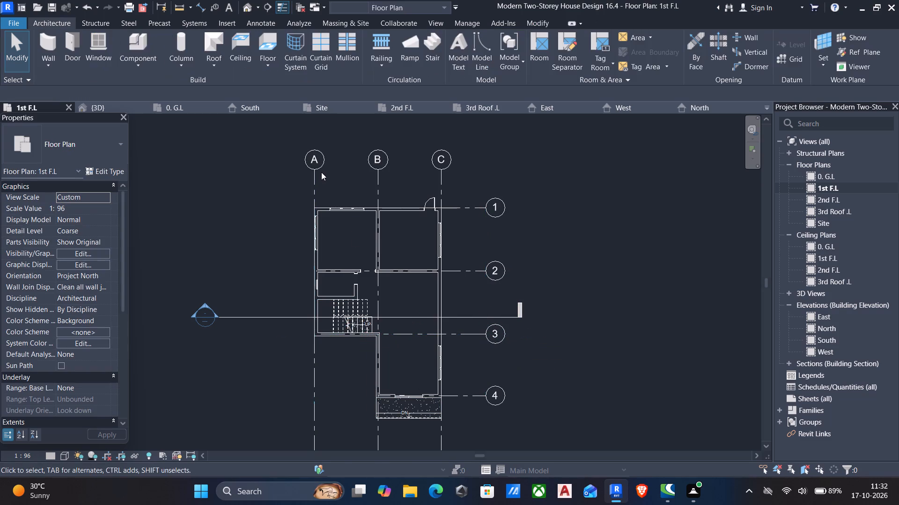
click(321, 172)
drag(316, 171, 318, 185)
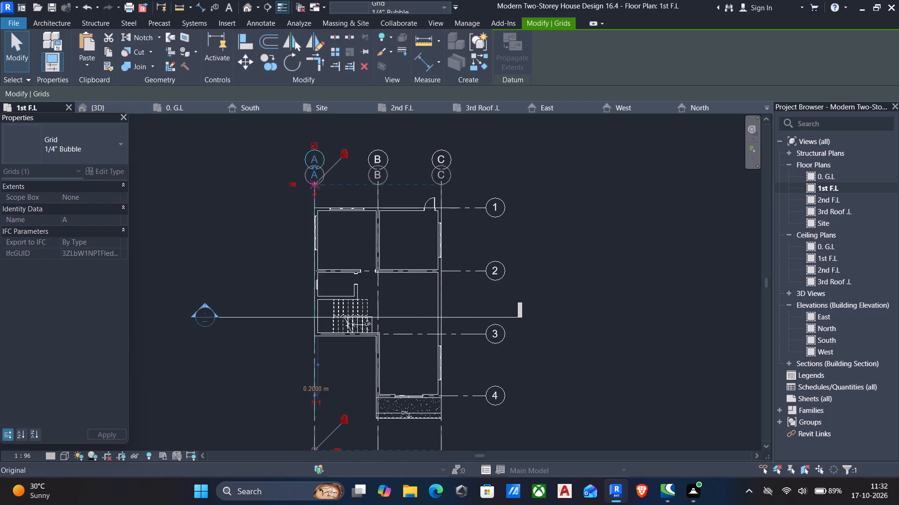
drag(318, 185, 318, 186)
Extend grid 4's west end from grid B across to grid A.
middle_drag(290, 405, 303, 387)
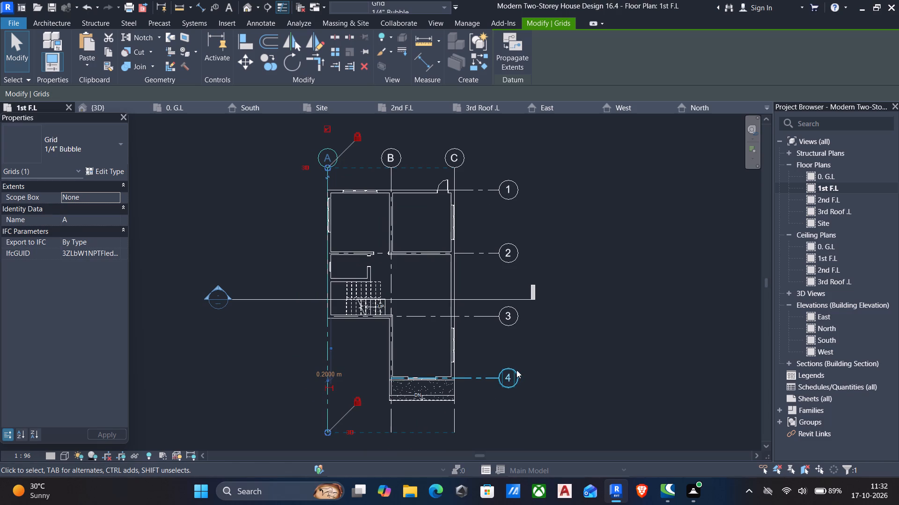
click(490, 378)
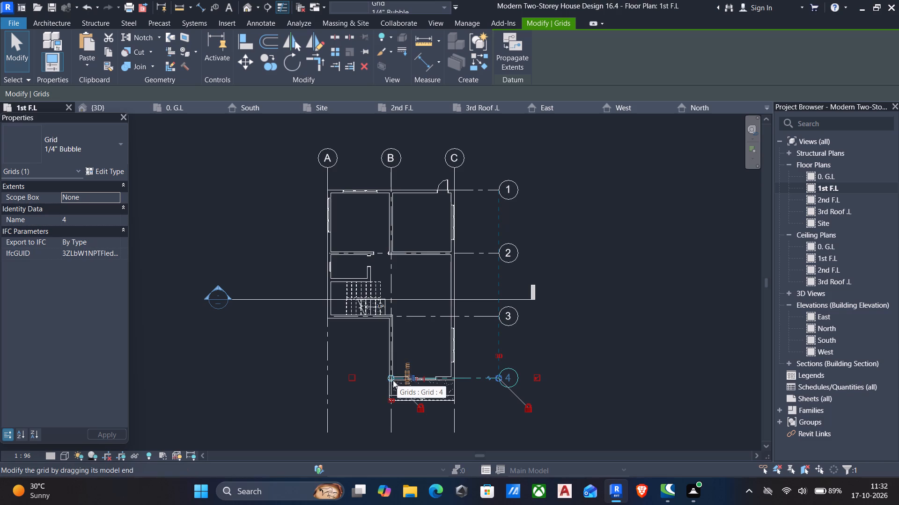
drag(390, 380, 310, 379)
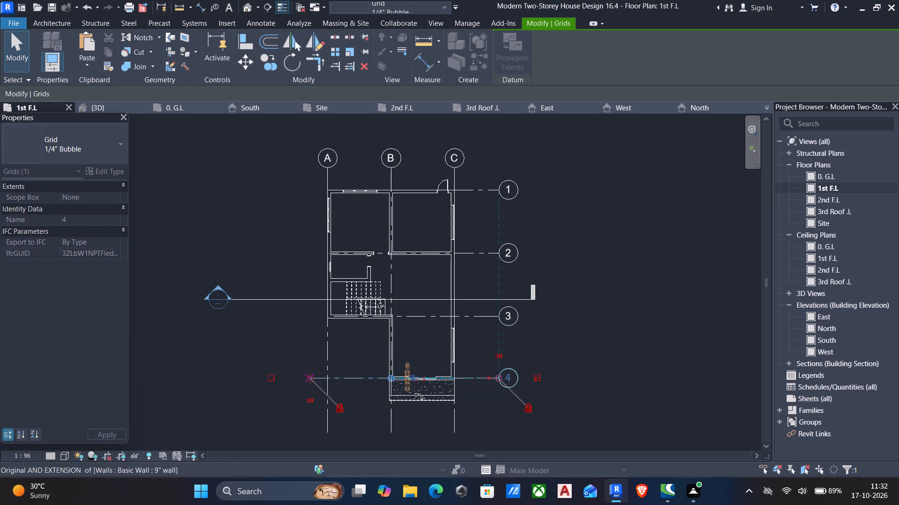
drag(310, 379, 328, 377)
Extend grid 3's west end through the stair area's south wall to grid A at the west wall's outer face.
scroll(339, 312, up, 4)
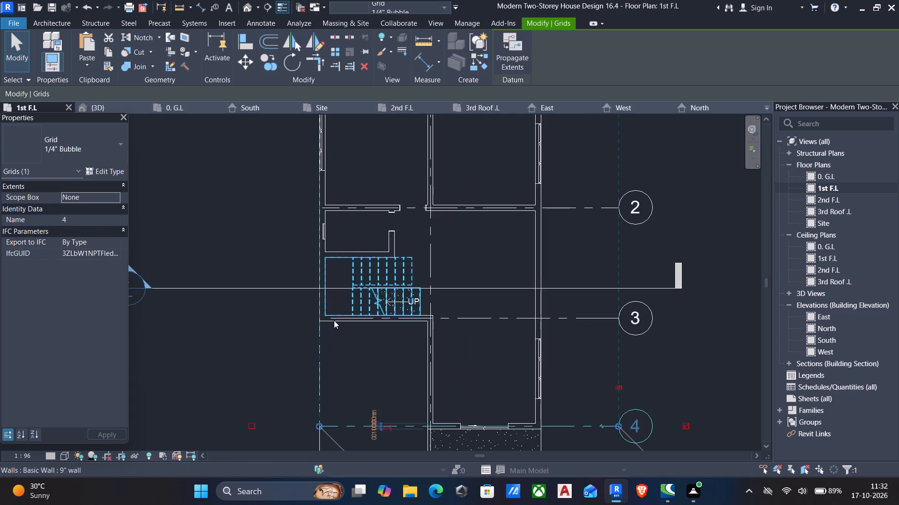
scroll(349, 320, up, 4)
click(583, 317)
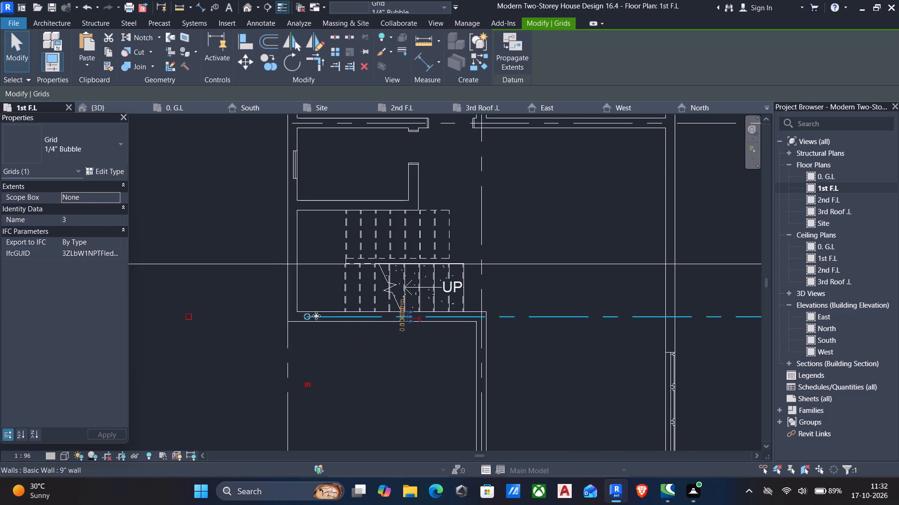
drag(309, 316, 307, 316)
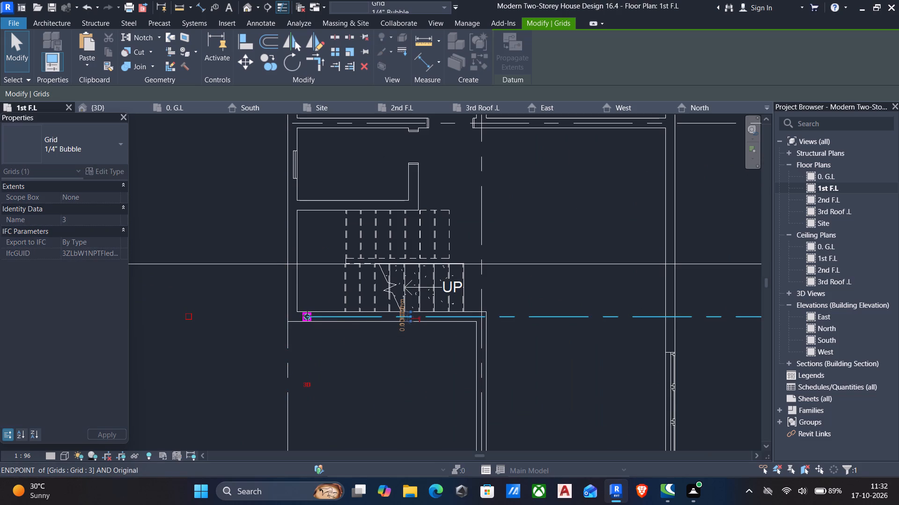
drag(307, 316, 291, 318)
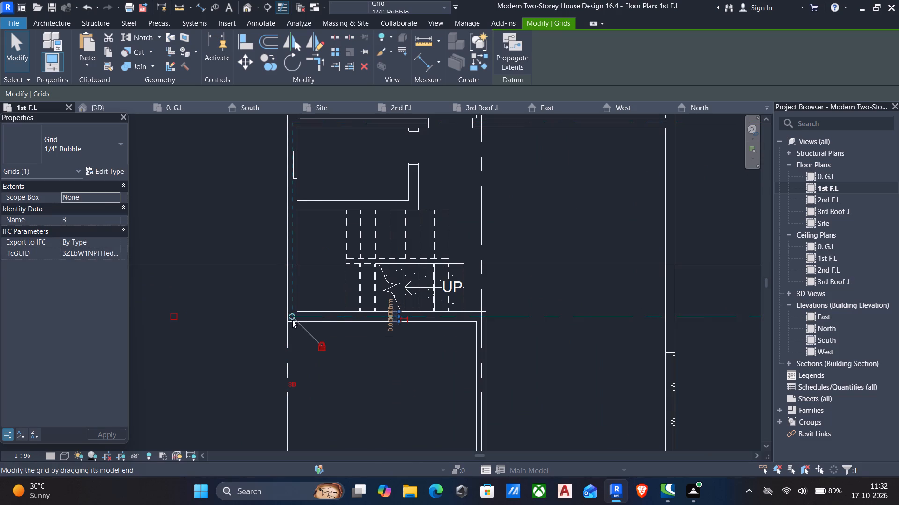
scroll(292, 322, up, 9)
drag(292, 304, 280, 308)
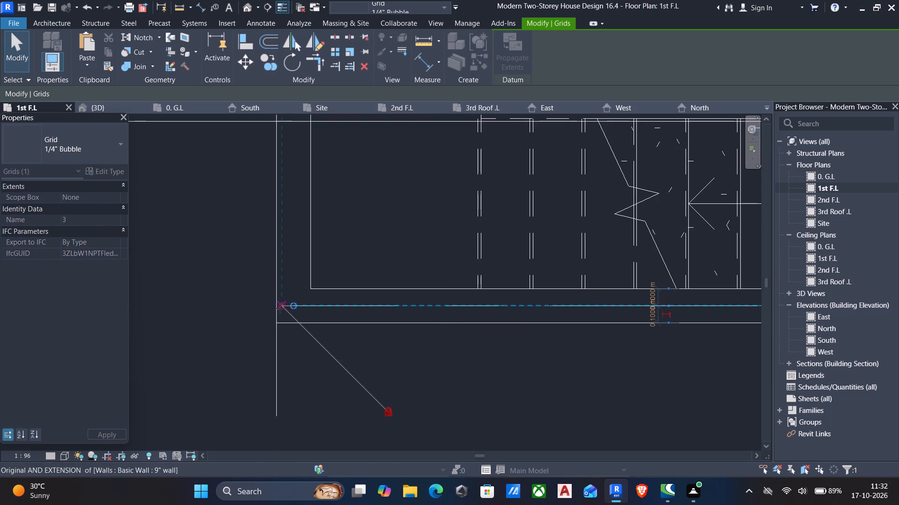
drag(280, 308, 280, 308)
scroll(277, 311, down, 13)
scroll(314, 361, down, 7)
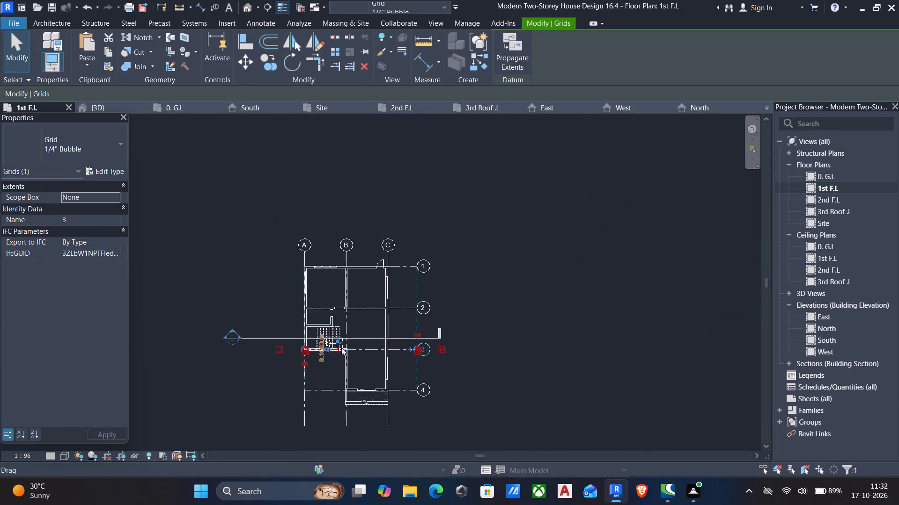
middle_drag(341, 348, 426, 358)
key(Escape)
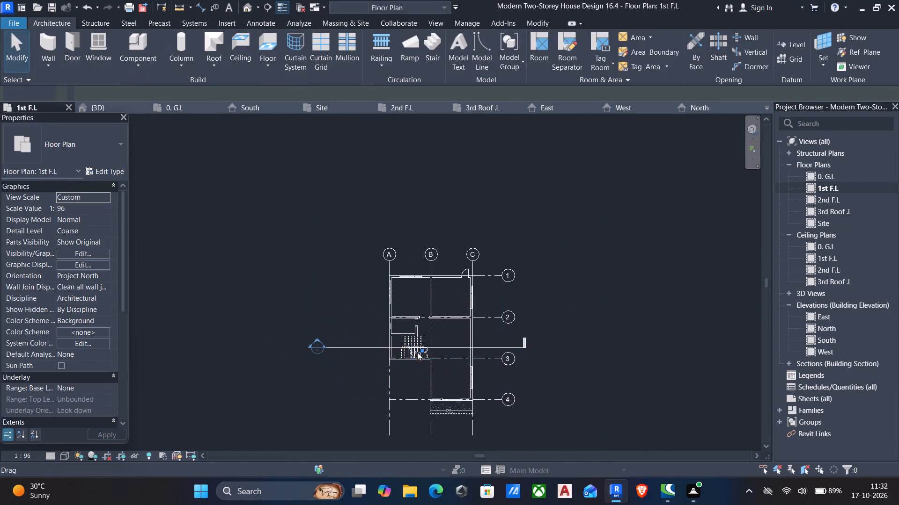
Set the 1st F.L plan's underlay base level to 0. G.L and its underlay orientation to Look up.
middle_drag(402, 381, 434, 325)
scroll(434, 325, down, 1)
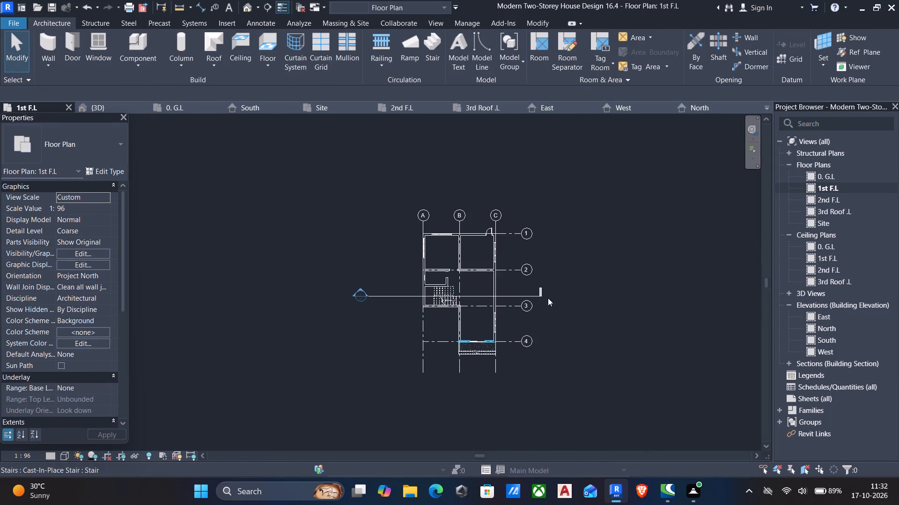
click(104, 383)
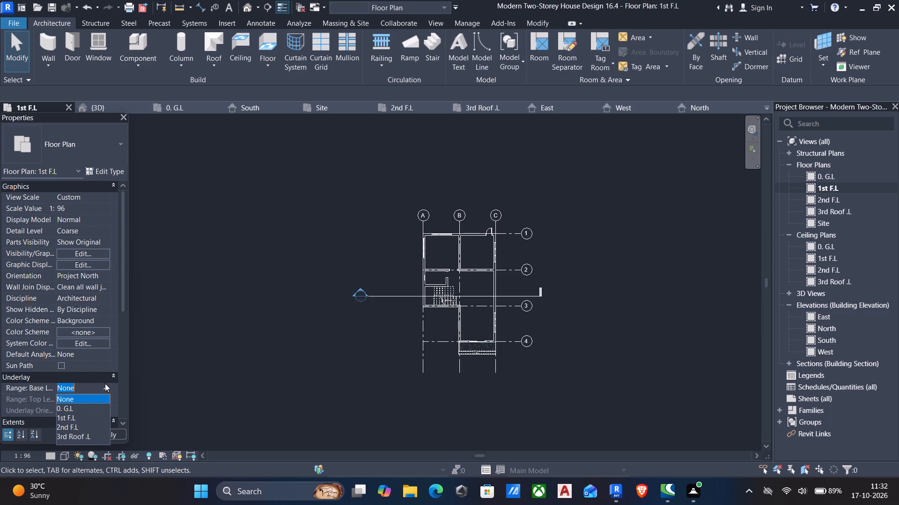
click(94, 409)
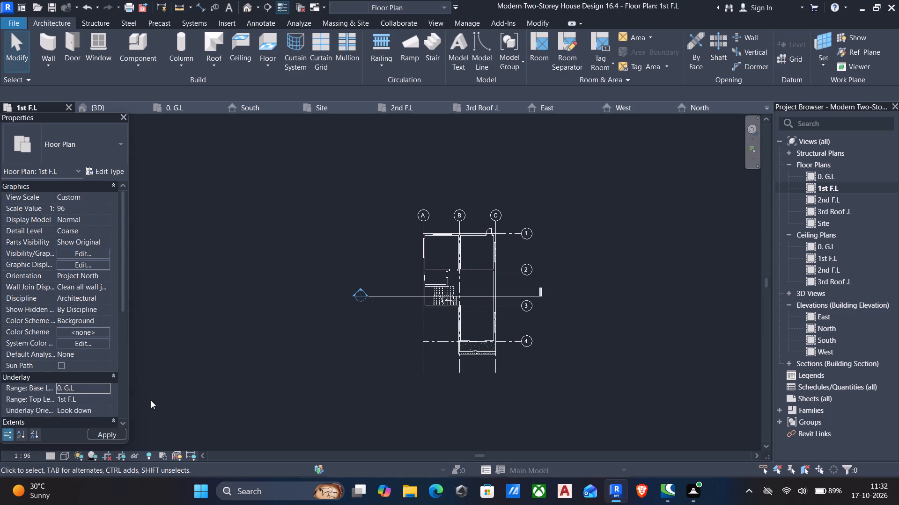
click(97, 409)
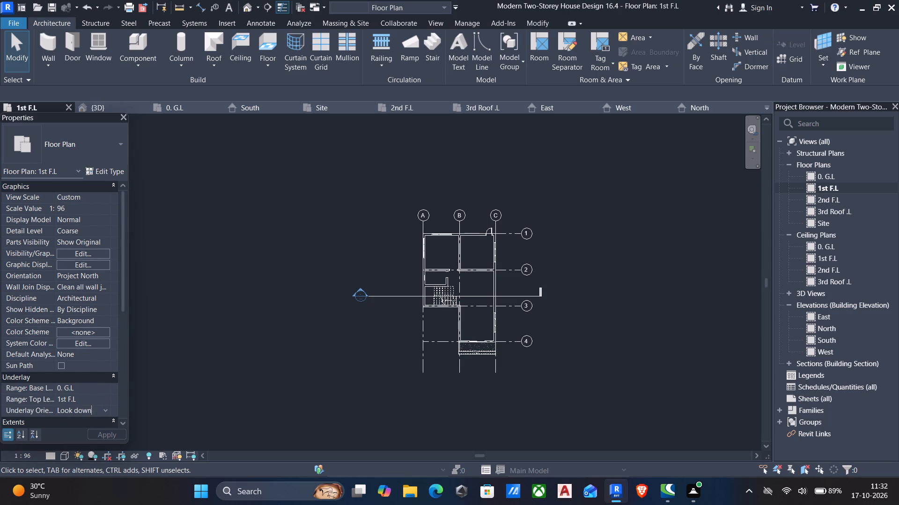
click(104, 407)
click(89, 429)
scroll(427, 289, up, 4)
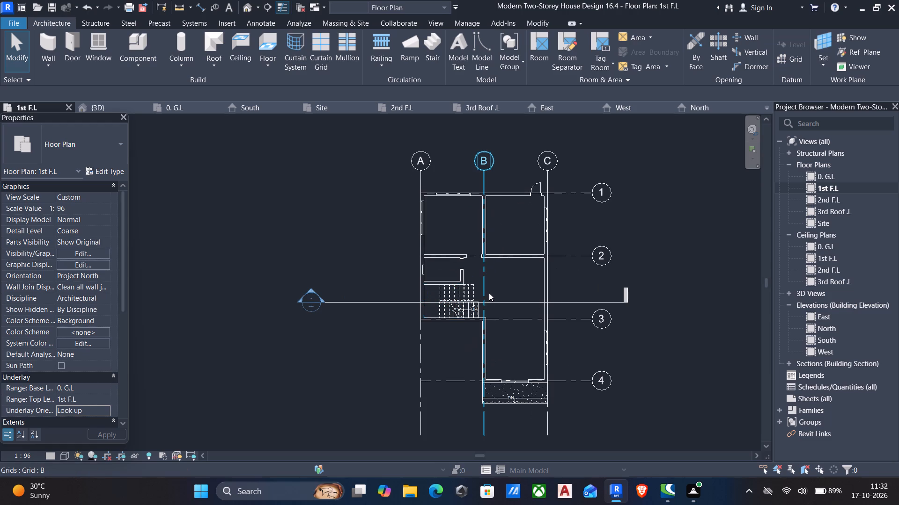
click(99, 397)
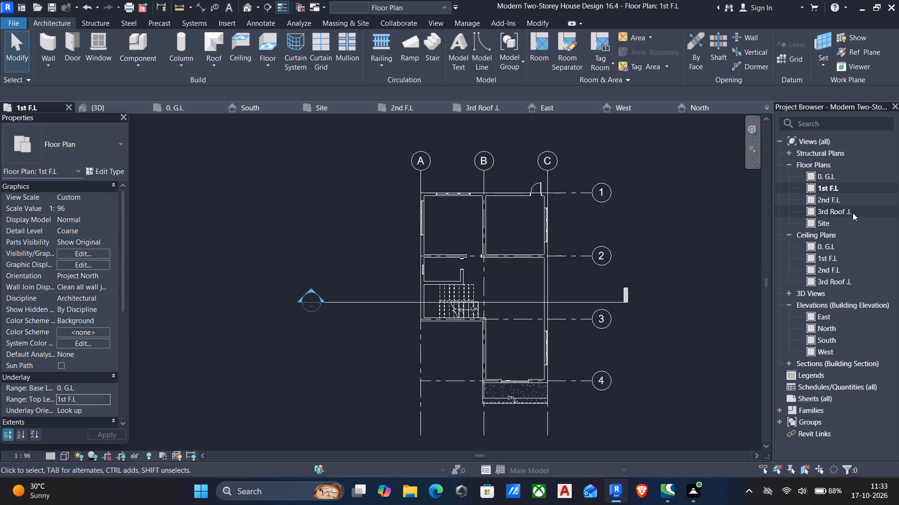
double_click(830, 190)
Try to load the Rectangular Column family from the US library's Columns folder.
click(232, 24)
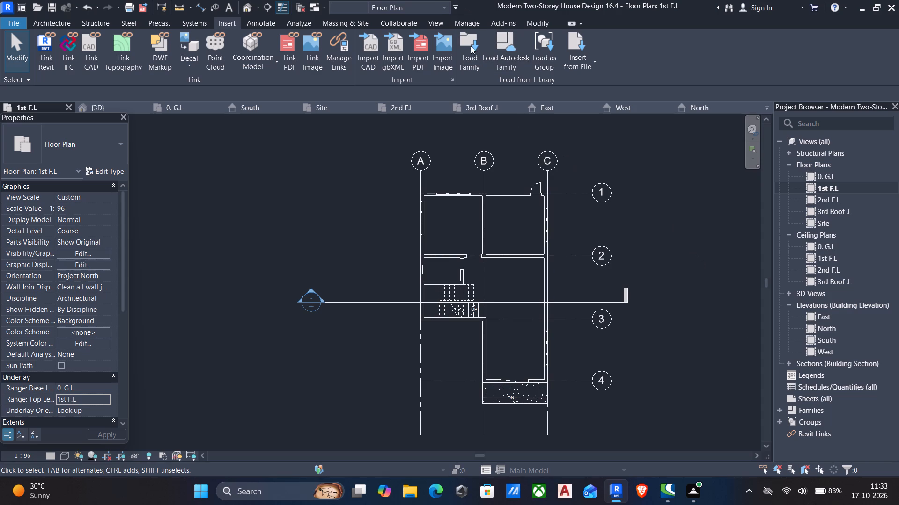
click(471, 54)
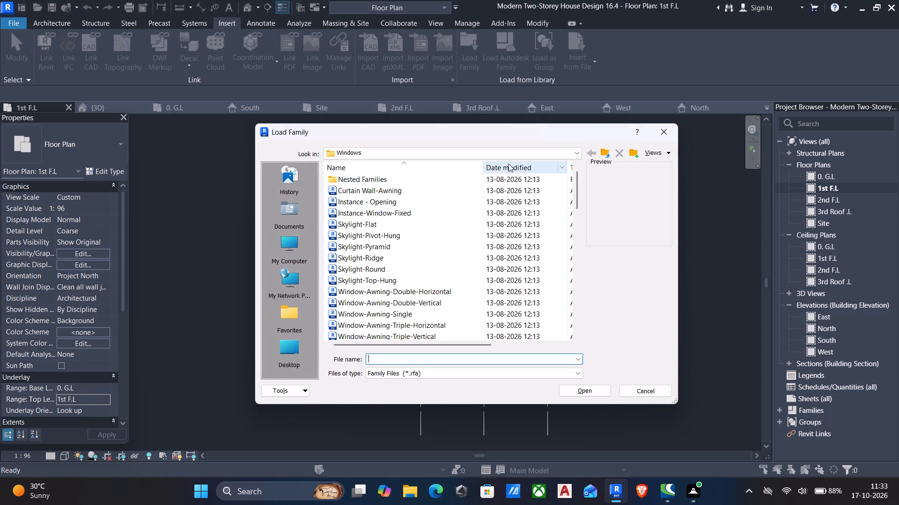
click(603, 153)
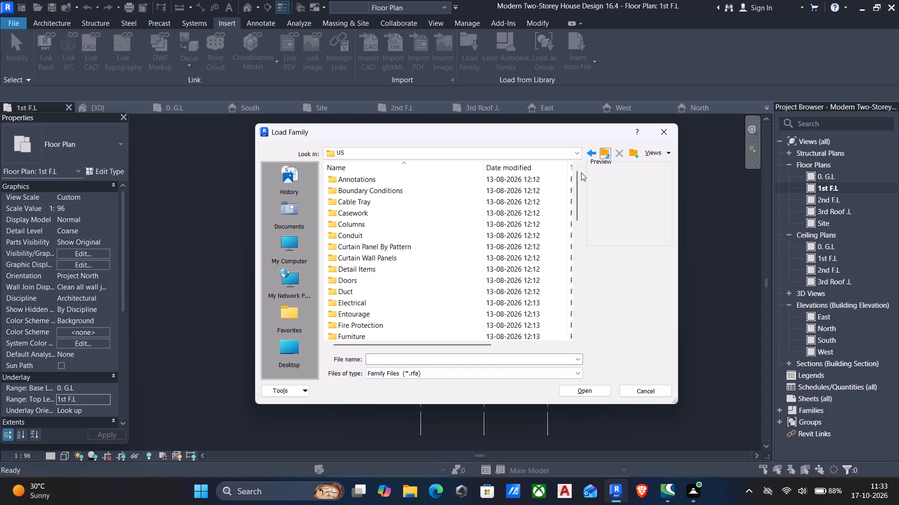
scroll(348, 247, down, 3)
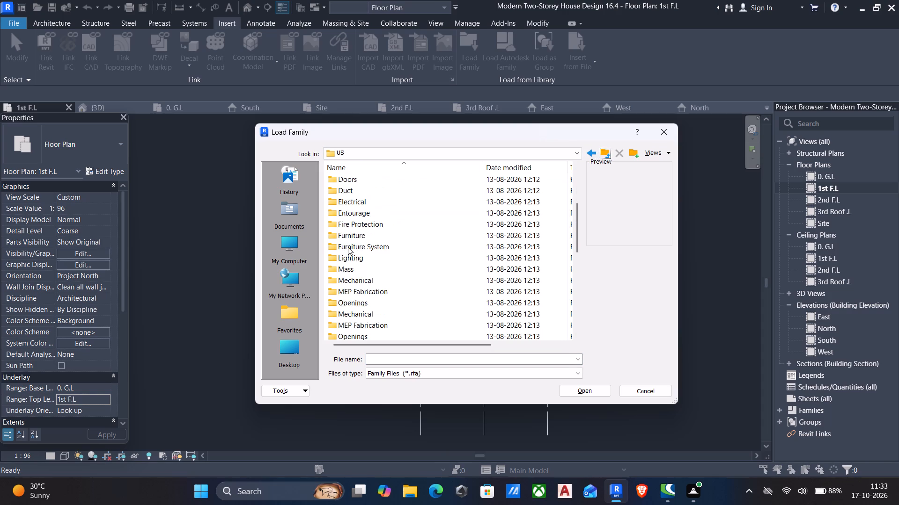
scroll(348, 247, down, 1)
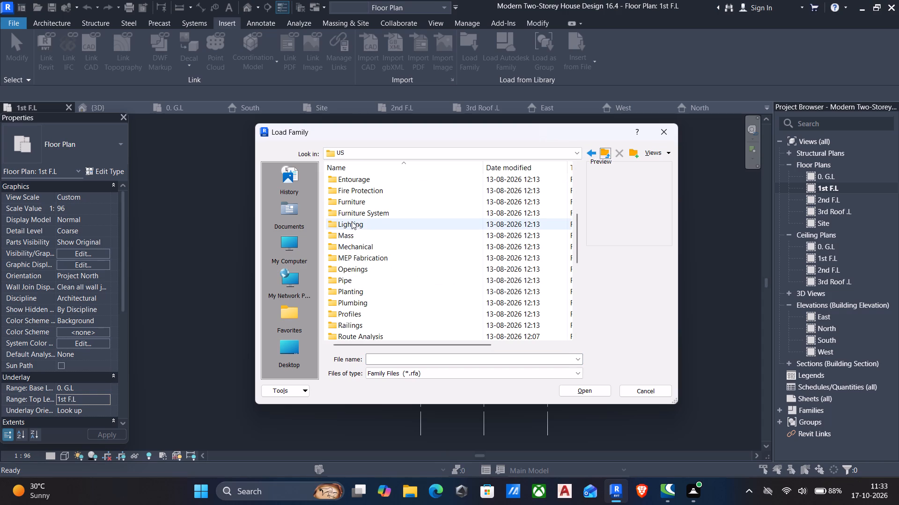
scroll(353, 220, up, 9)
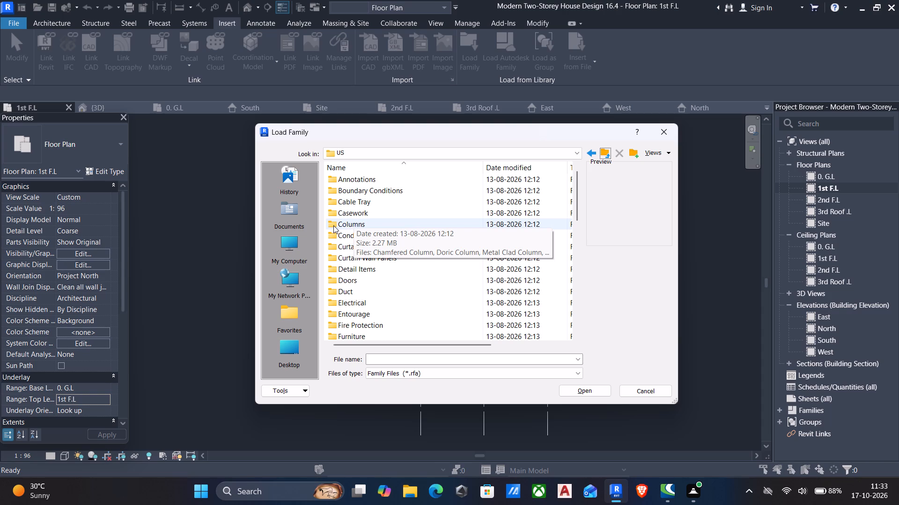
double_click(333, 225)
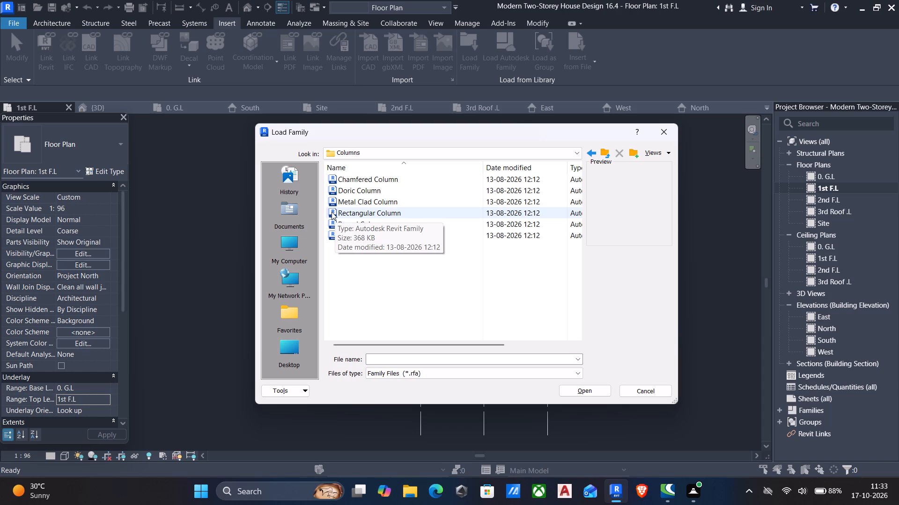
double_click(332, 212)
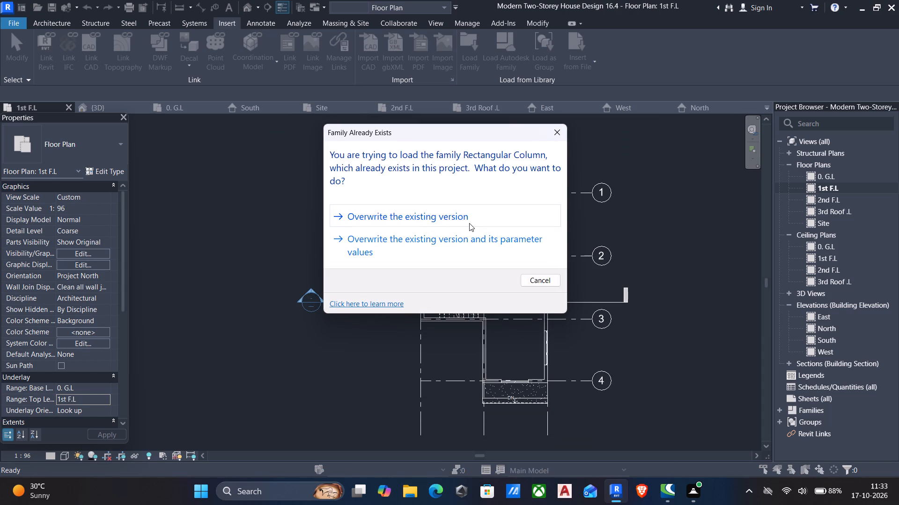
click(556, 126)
Load the Metal Clad Column and Rectangular Column families together, overwriting the existing version of Rectangular Column without its parameter values.
click(468, 43)
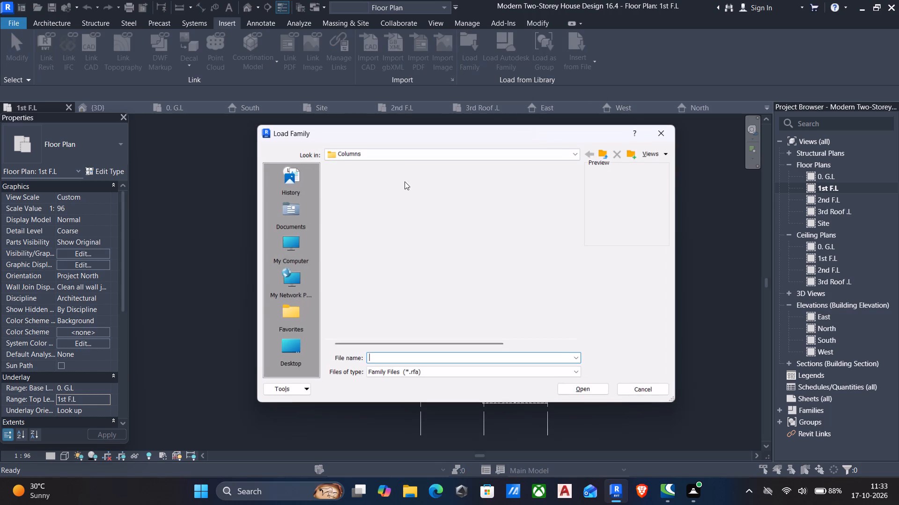
click(361, 180)
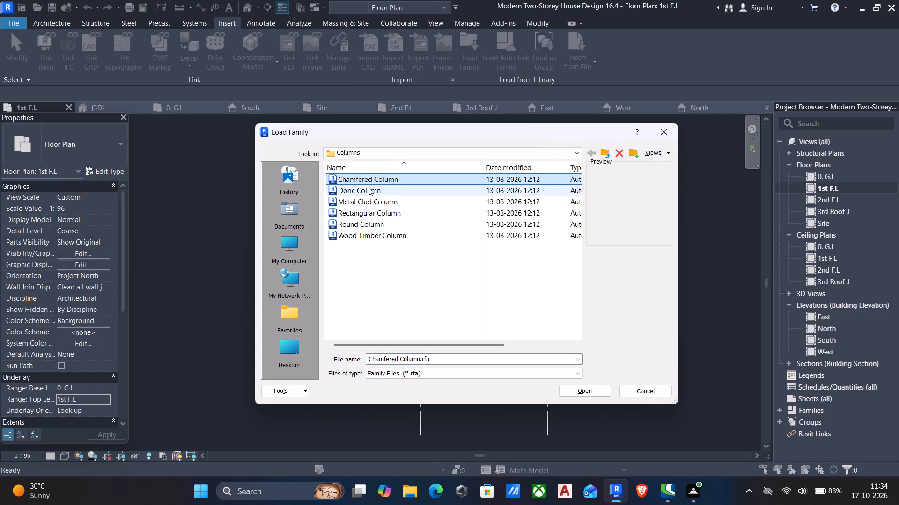
click(368, 188)
click(373, 206)
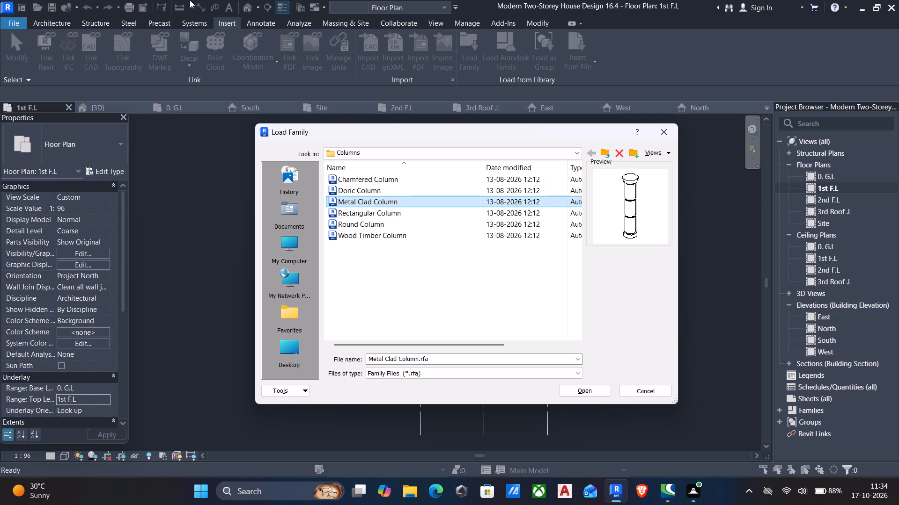
click(364, 181)
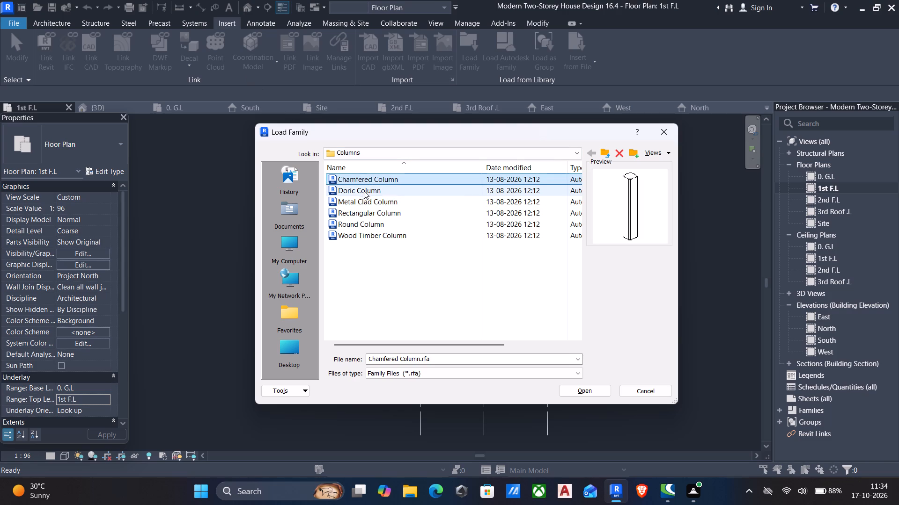
click(352, 216)
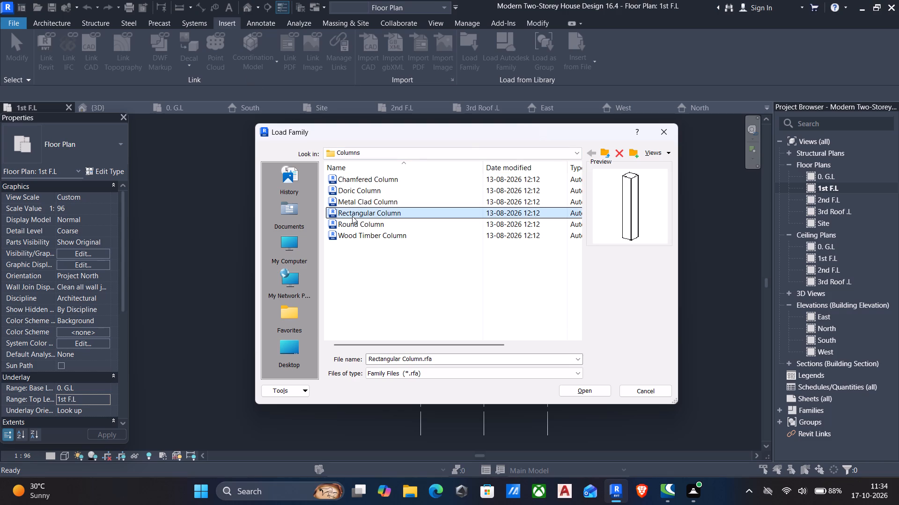
ctrl+click(349, 204)
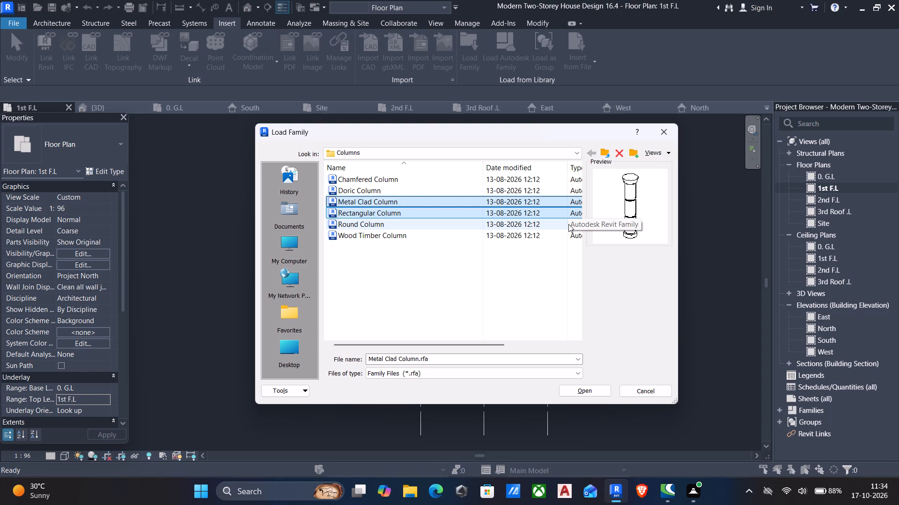
click(595, 389)
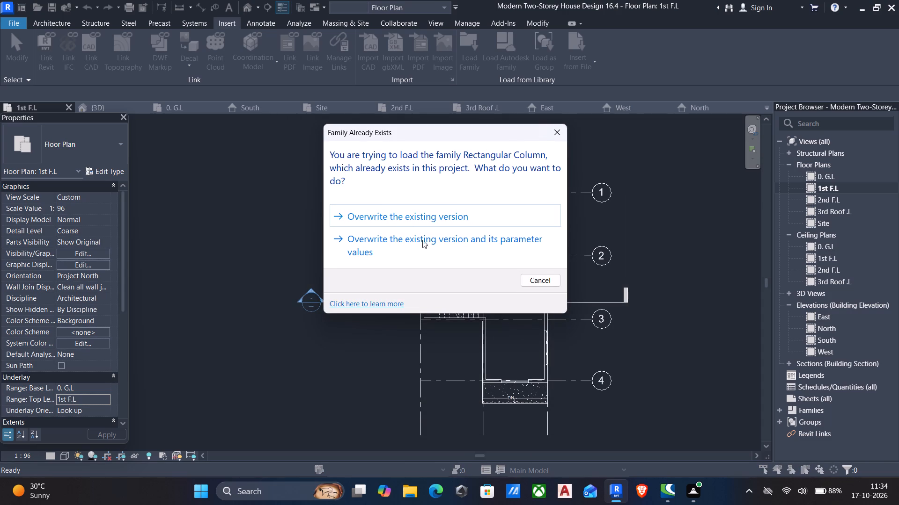
click(412, 218)
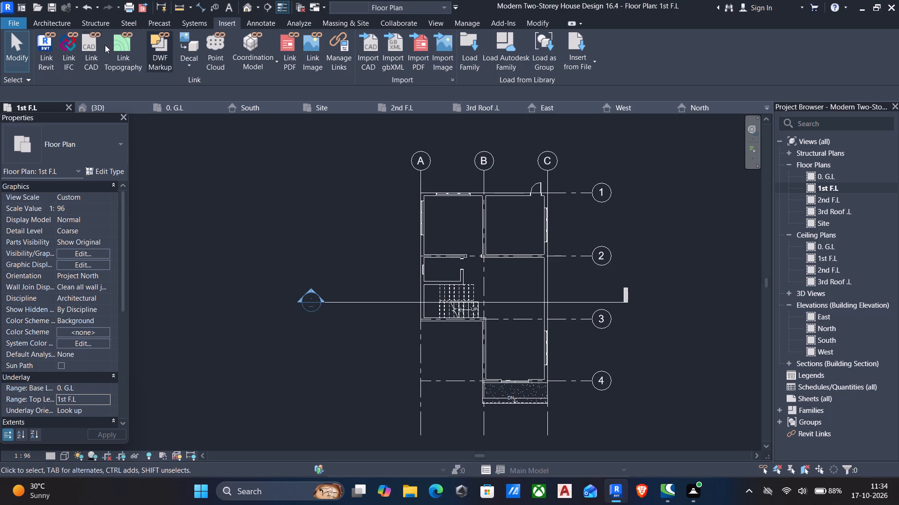
Turn off Thin Lines so the 1st F.L plan displays its true line weights.
click(36, 23)
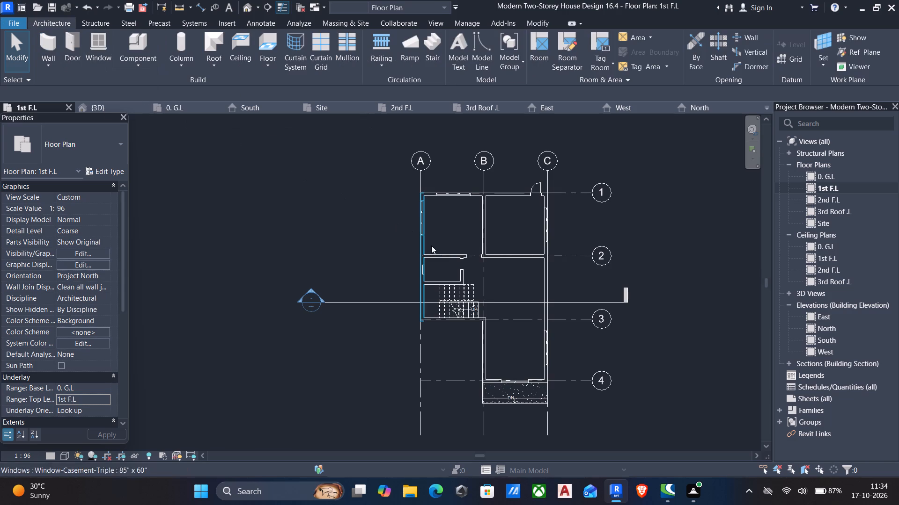
middle_drag(429, 287, 402, 269)
scroll(402, 269, down, 1)
middle_drag(444, 339, 404, 351)
scroll(440, 386, up, 10)
middle_drag(435, 388, 431, 373)
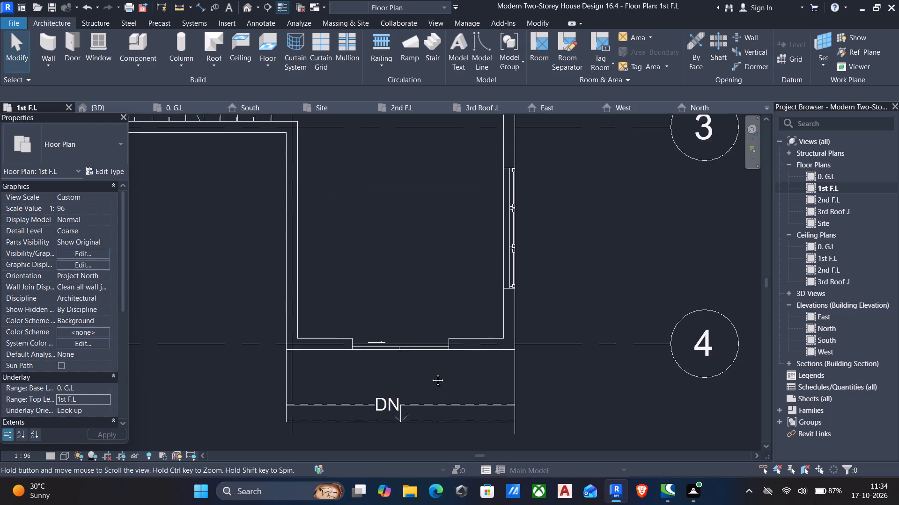
middle_drag(431, 373, 432, 363)
middle_drag(440, 370, 506, 371)
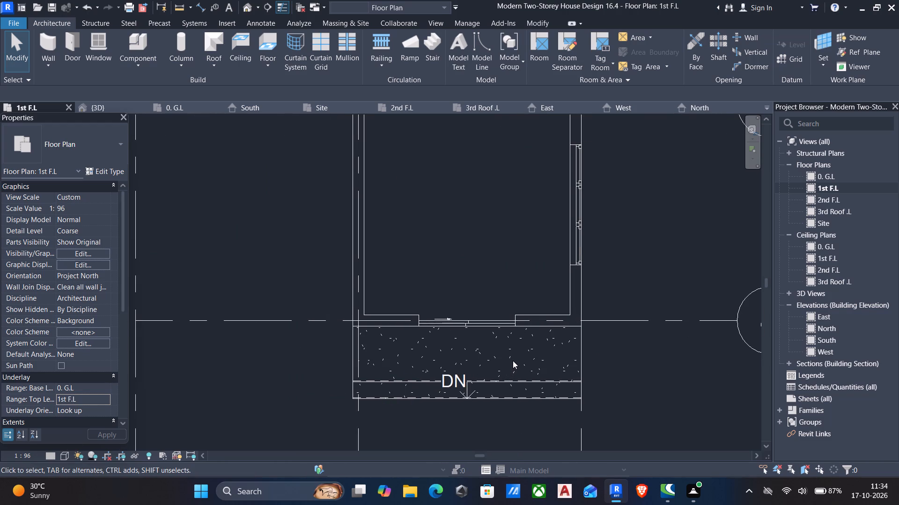
click(282, 8)
Examine the wall line weights on the 1st F.L plan, including the northeast corner near grids C and 1.
scroll(415, 245, down, 5)
middle_drag(422, 250, 407, 367)
scroll(408, 368, down, 3)
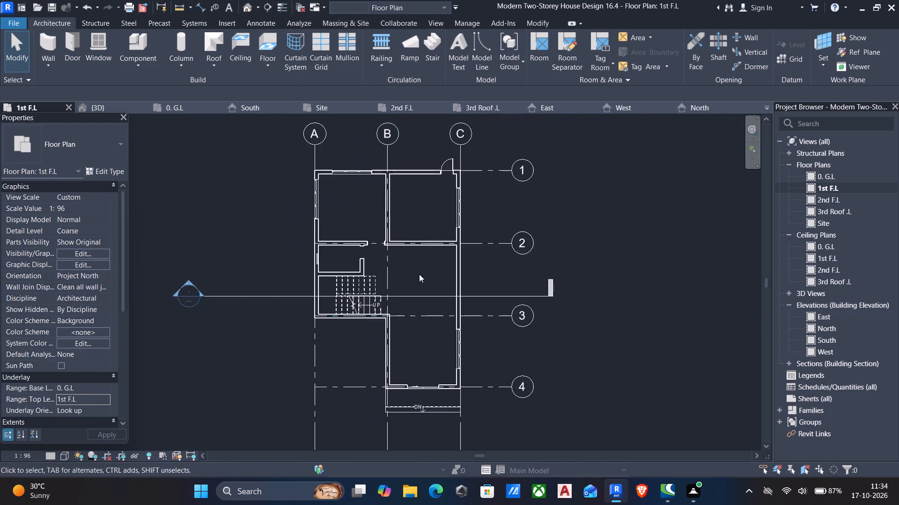
middle_drag(416, 264, 426, 323)
scroll(456, 245, up, 11)
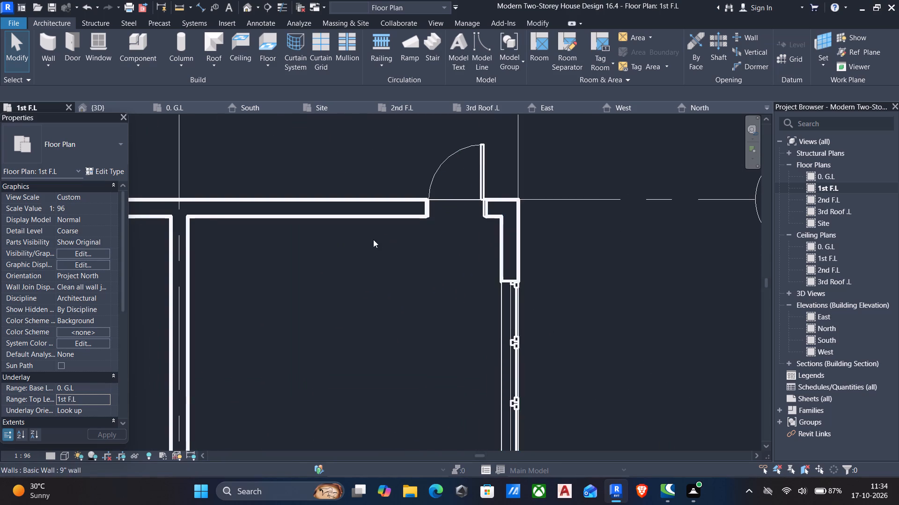
scroll(371, 243, down, 6)
middle_drag(356, 279, 469, 225)
scroll(469, 225, down, 2)
middle_drag(388, 256, 385, 290)
scroll(388, 286, down, 3)
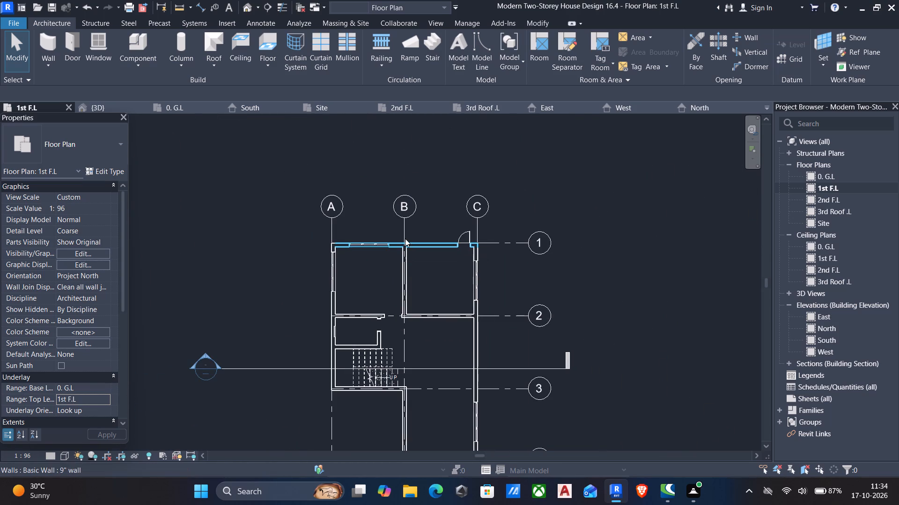
middle_drag(414, 301, 419, 263)
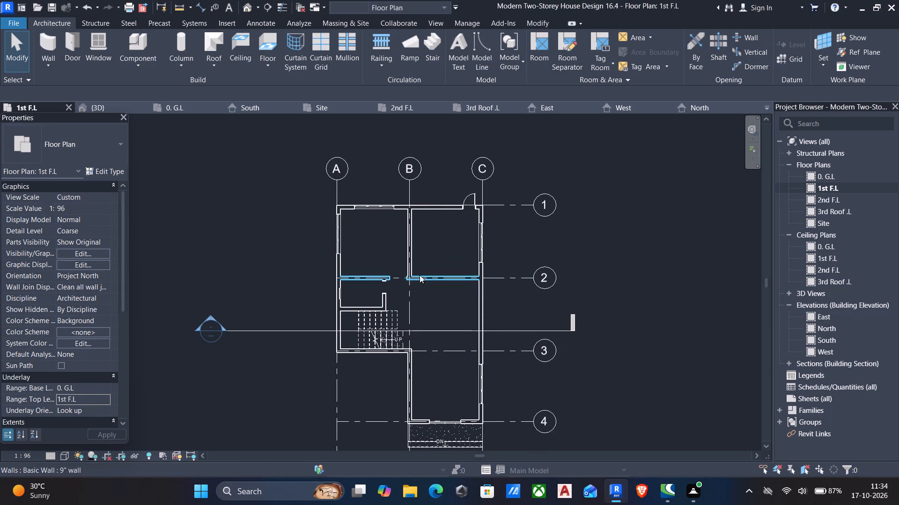
middle_drag(424, 299, 422, 292)
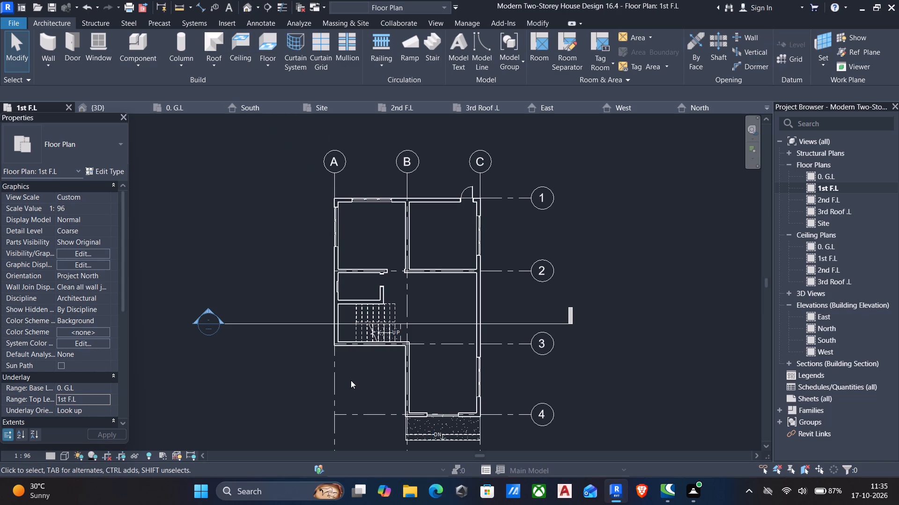
Shorten the building section line through the stairs at both ends to finish just outside grids A and C.
click(309, 325)
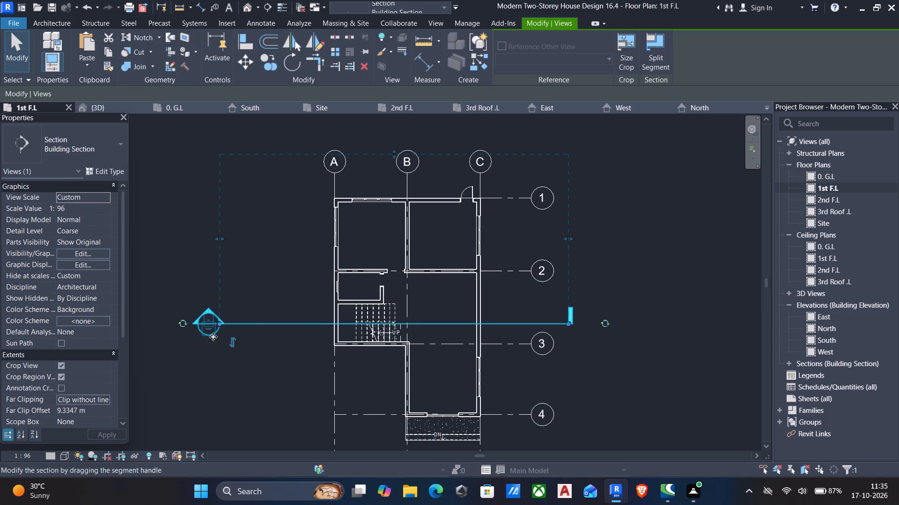
drag(218, 324, 282, 321)
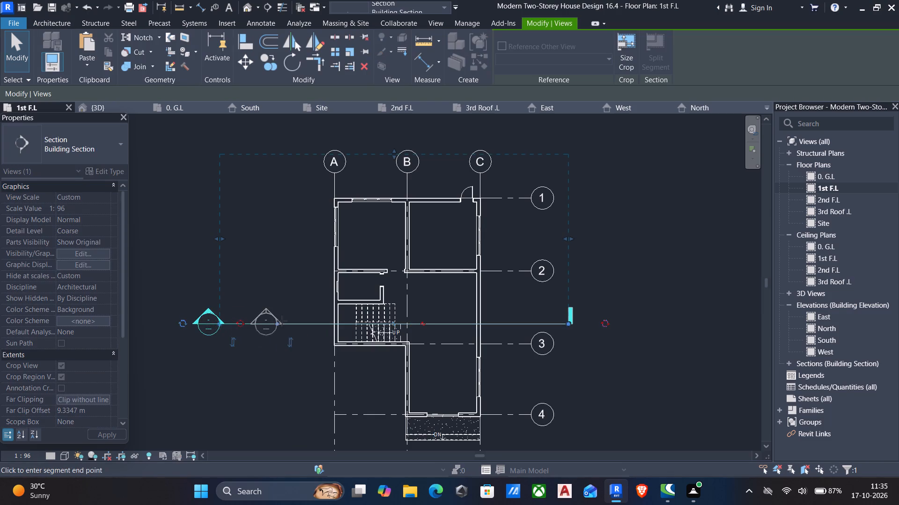
drag(282, 321, 295, 319)
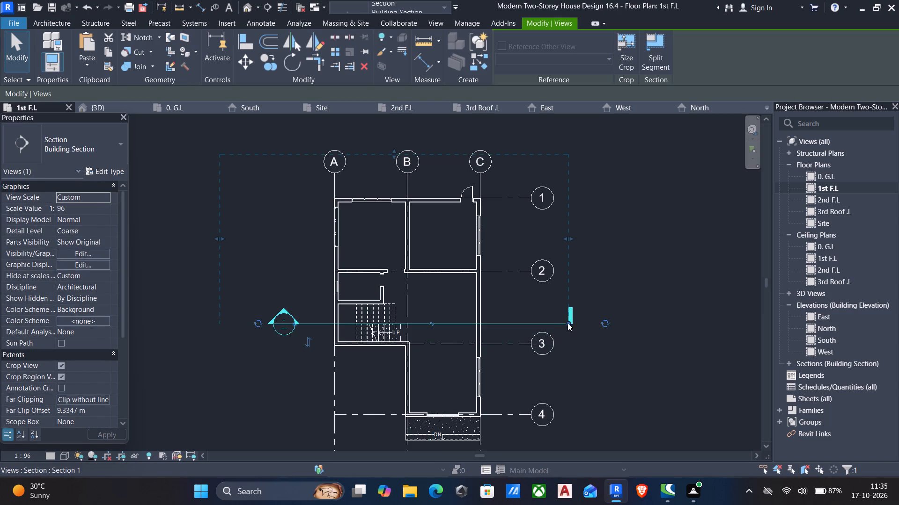
drag(567, 323, 511, 329)
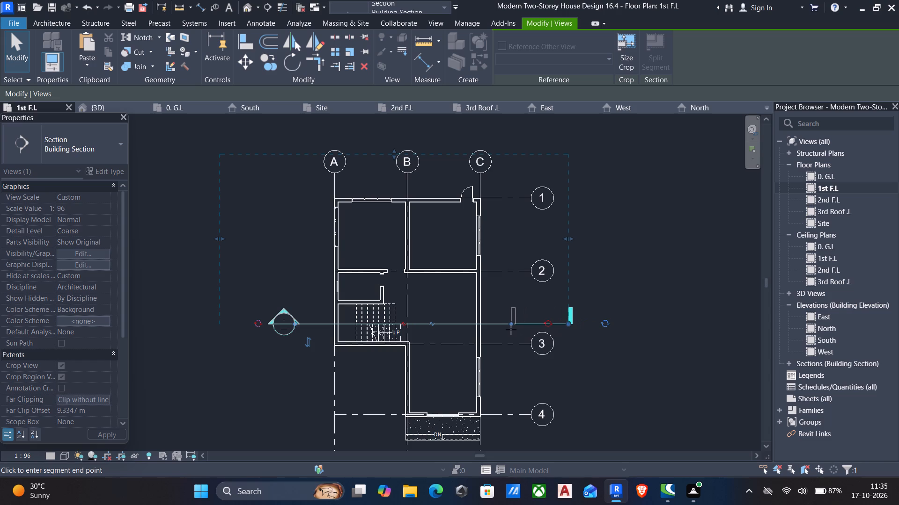
drag(511, 329, 504, 329)
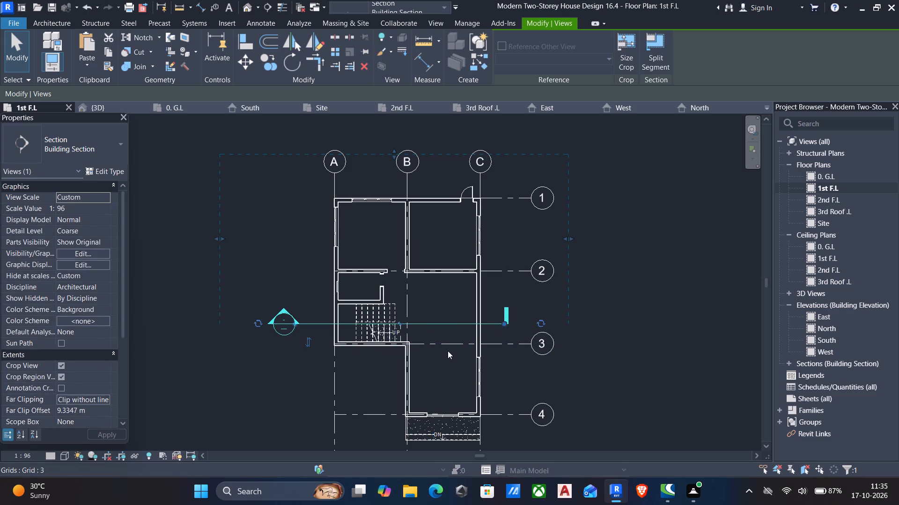
Start an architectural column and duplicate the Metal Clad Column 24" type as 610MM COLUMN.
scroll(446, 365, down, 2)
middle_drag(430, 387, 436, 354)
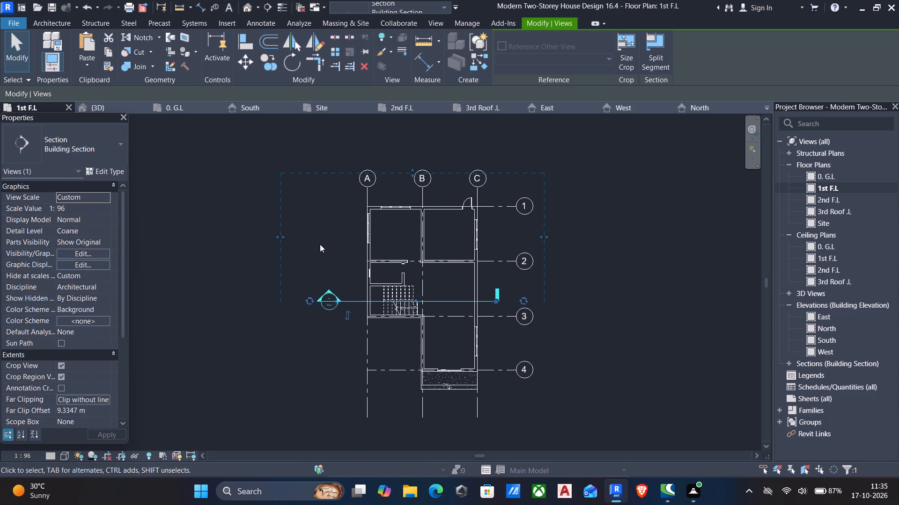
click(62, 19)
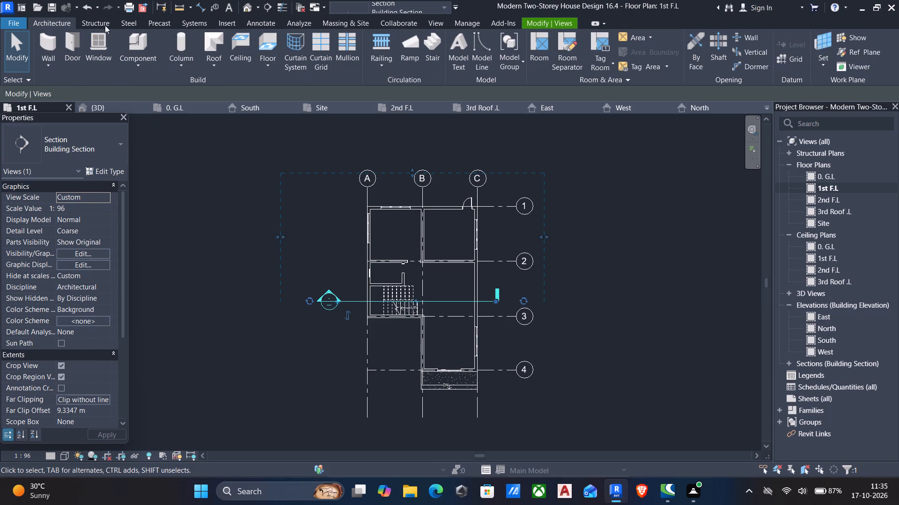
click(180, 64)
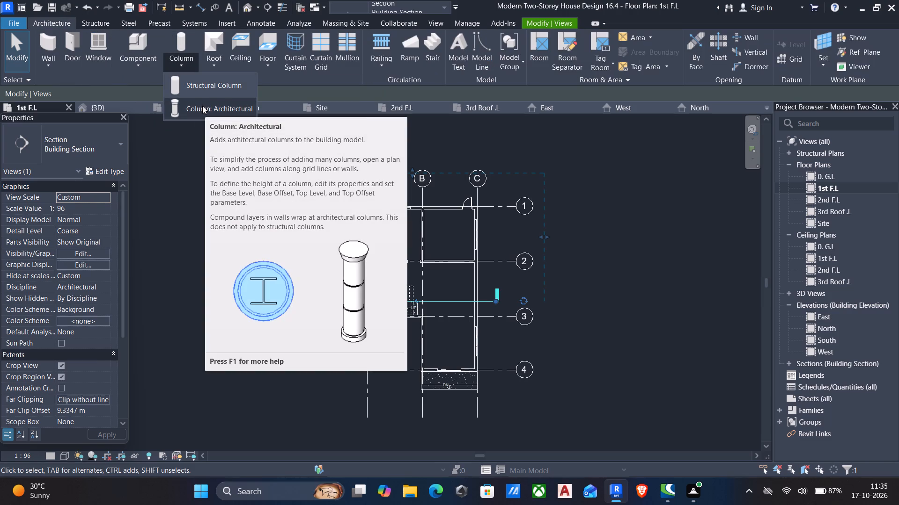
click(202, 106)
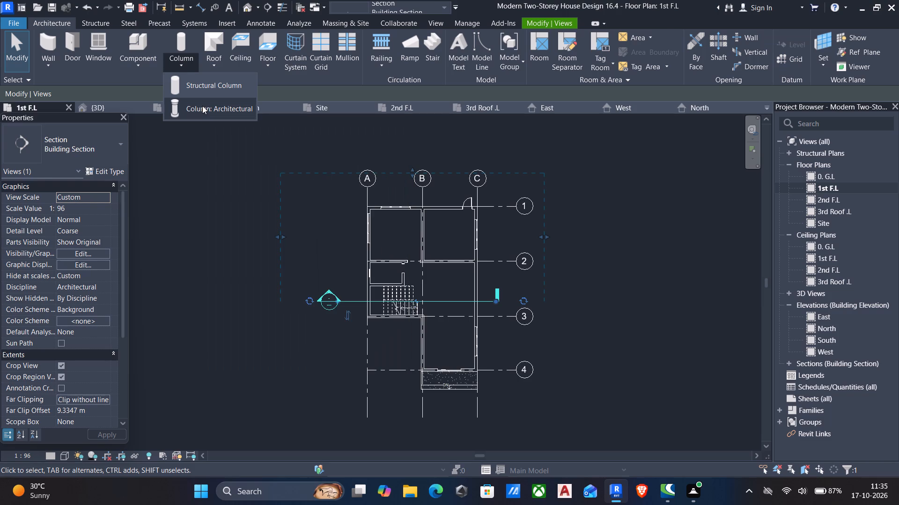
click(107, 172)
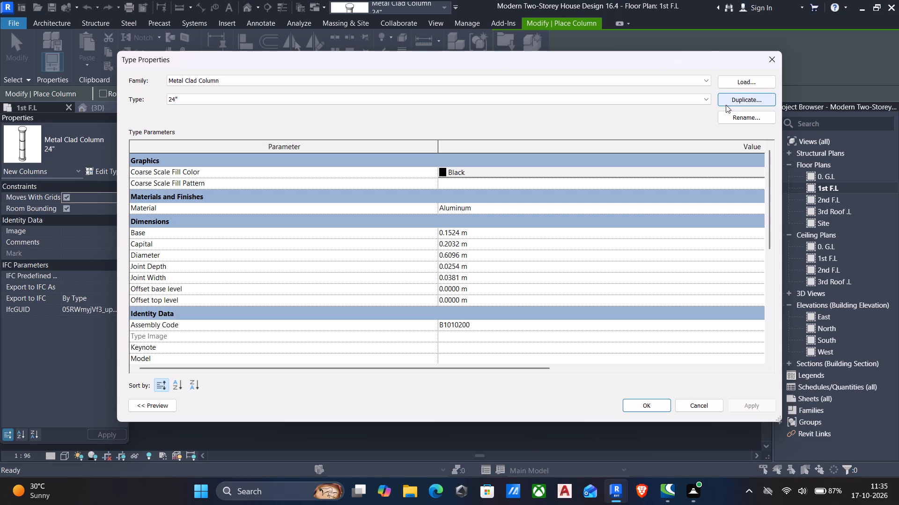
click(752, 102)
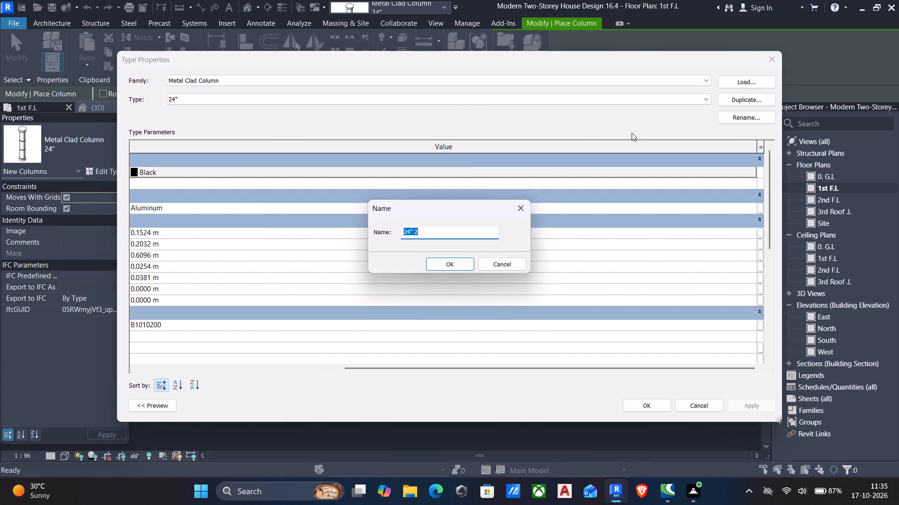
key(BackSpace)
text(610MM)
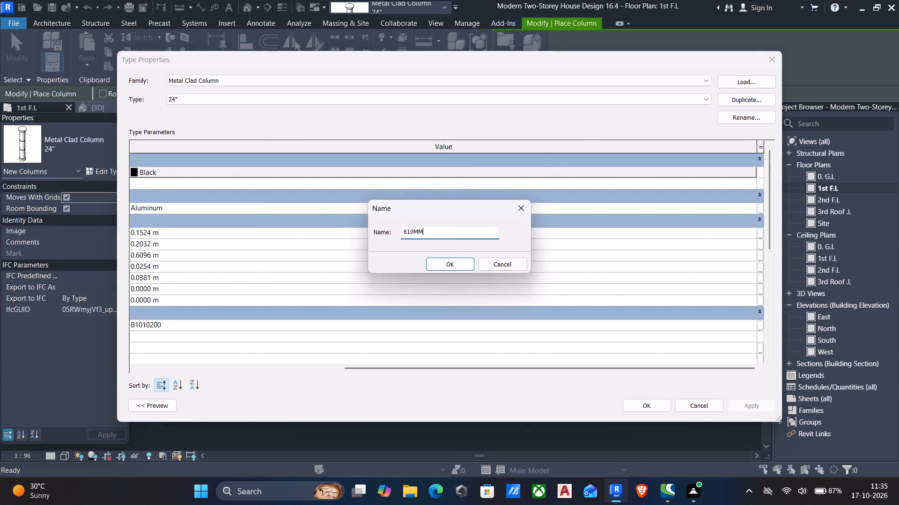
key(space)
text(COLUMN)
click(454, 266)
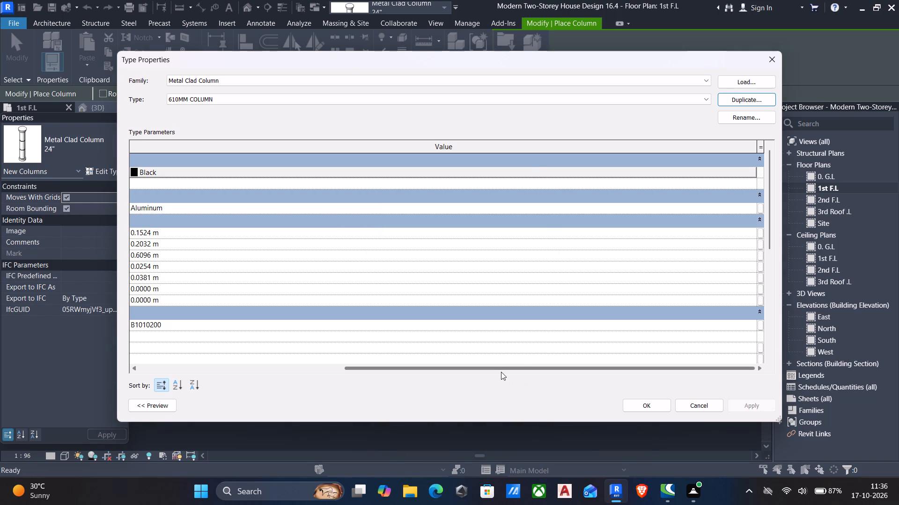
Rename the duplicated Metal Clad Column type as 400MM COLUMN.
drag(498, 368, 243, 375)
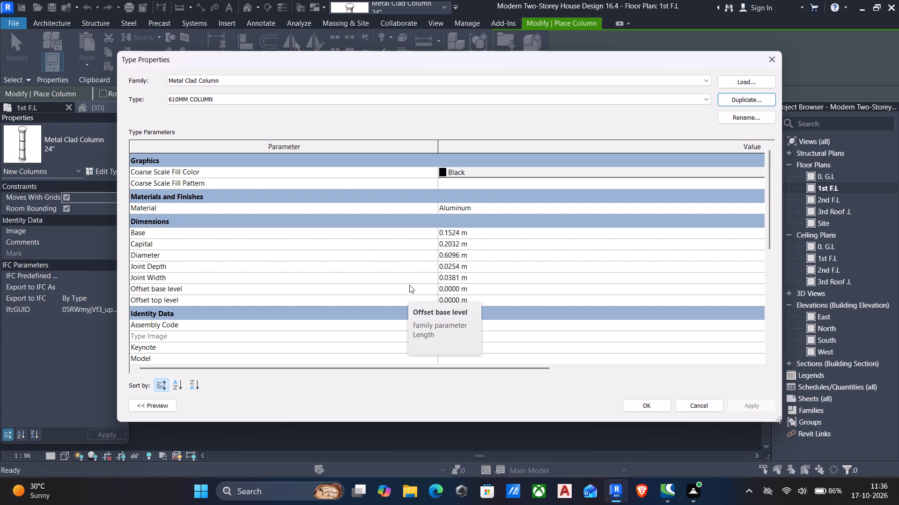
click(742, 115)
click(439, 241)
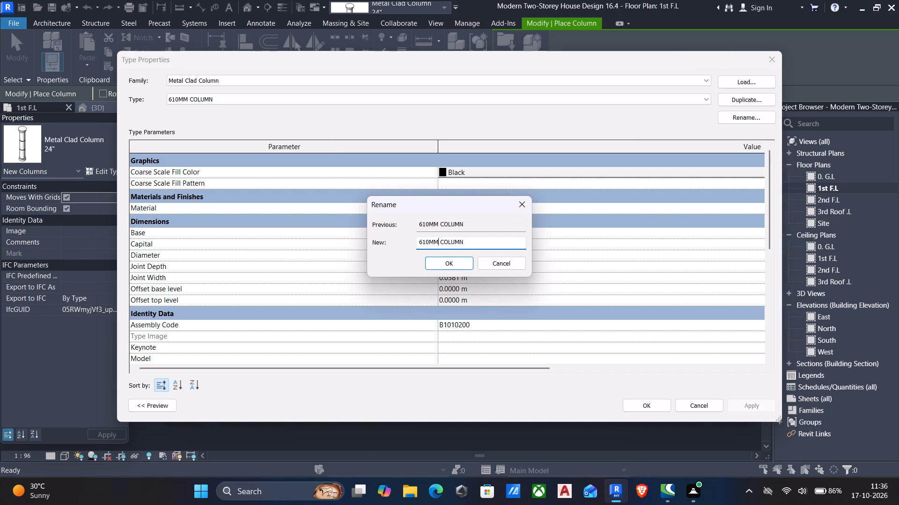
click(428, 244)
key(BackSpace)
key(BackSpace)
key(BackSpace)
text(400)
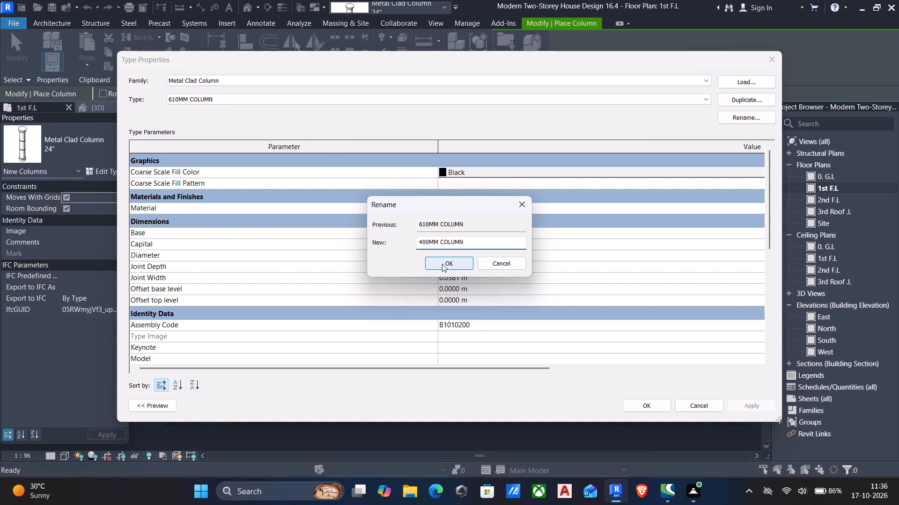
click(442, 264)
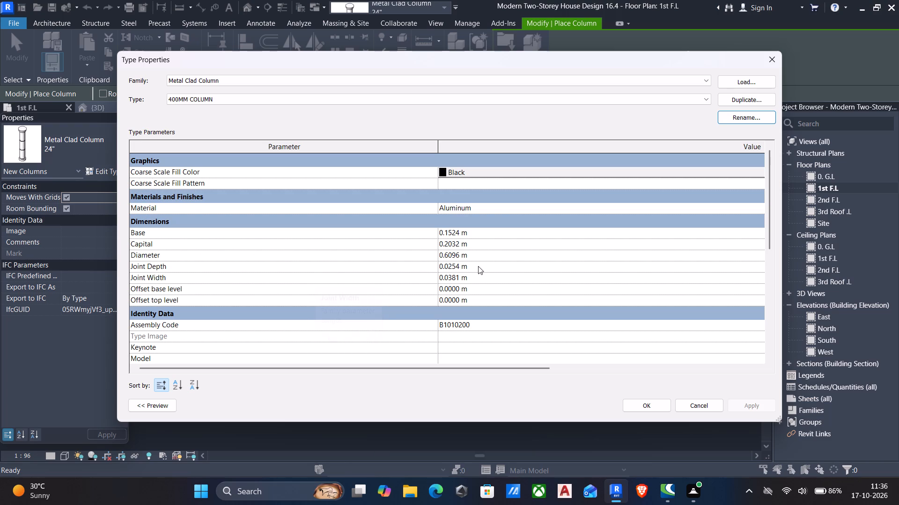
Set the diameter of the 400MM COLUMN type to 0.4 m and apply the type changes.
click(451, 257)
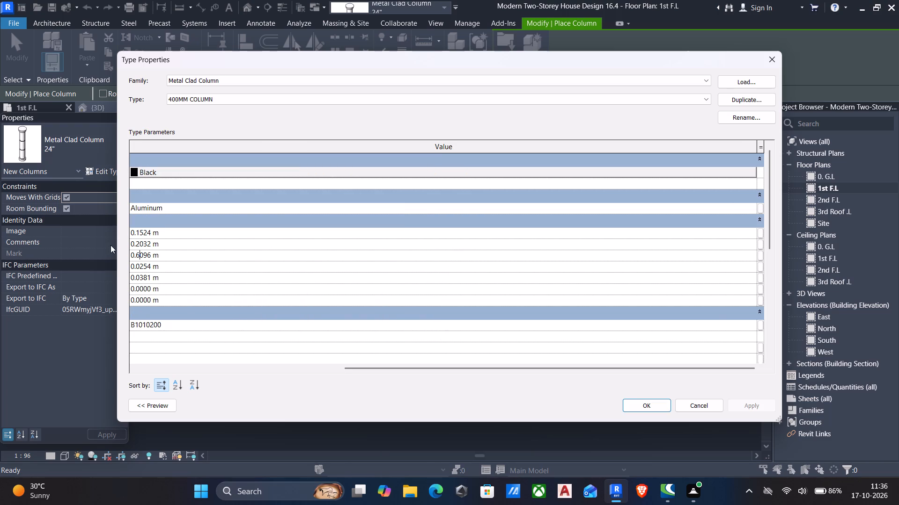
drag(191, 255, 22, 248)
text(0.4)
key(Return)
click(746, 400)
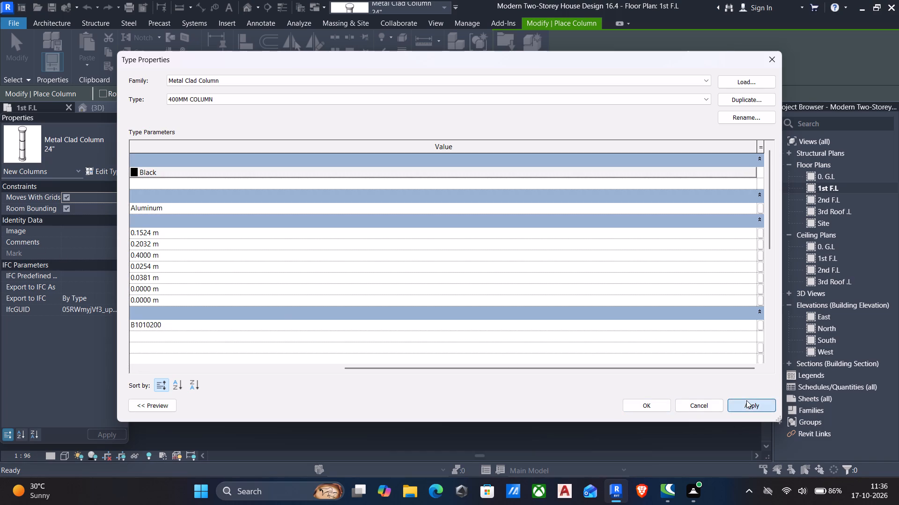
click(650, 407)
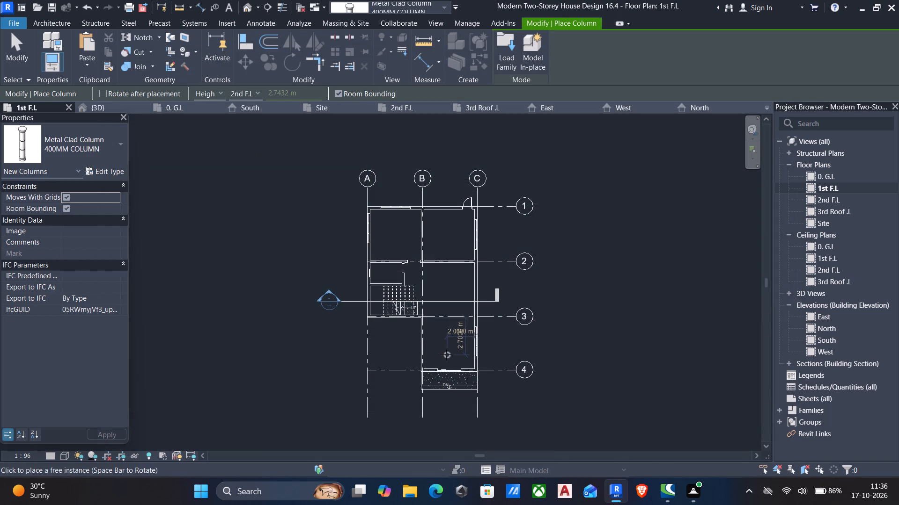
Place a 400MM COLUMN on the front porch near grid B, about 0.76 m from the front wall, and check it in 3D.
middle_drag(391, 376, 396, 367)
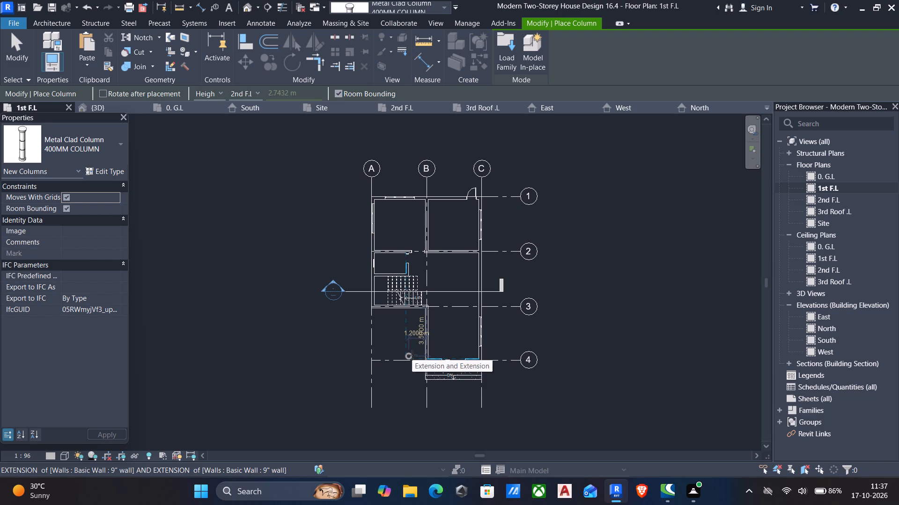
scroll(425, 427, up, 4)
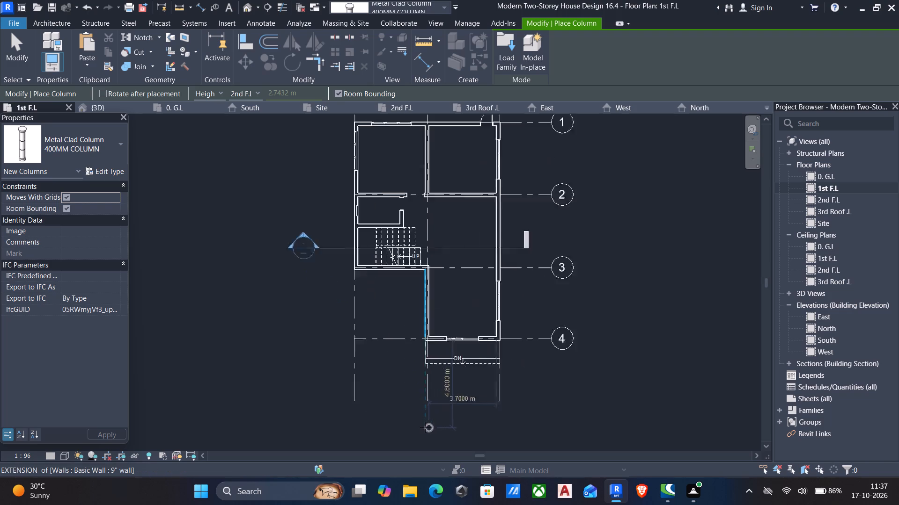
scroll(422, 369, up, 5)
scroll(458, 305, up, 3)
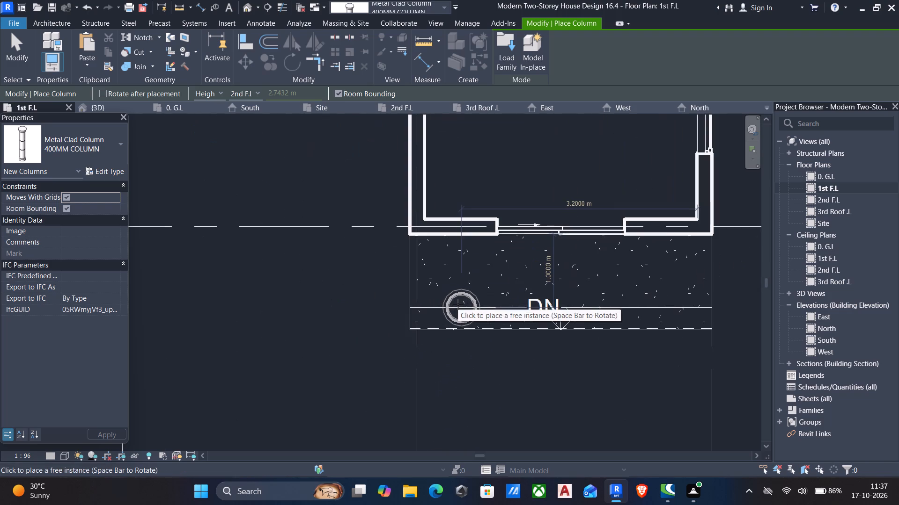
scroll(456, 291, up, 4)
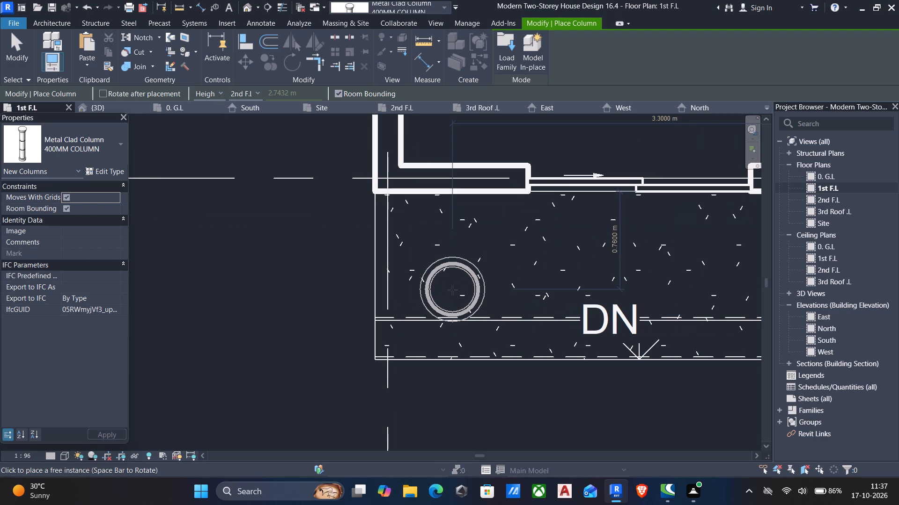
click(452, 290)
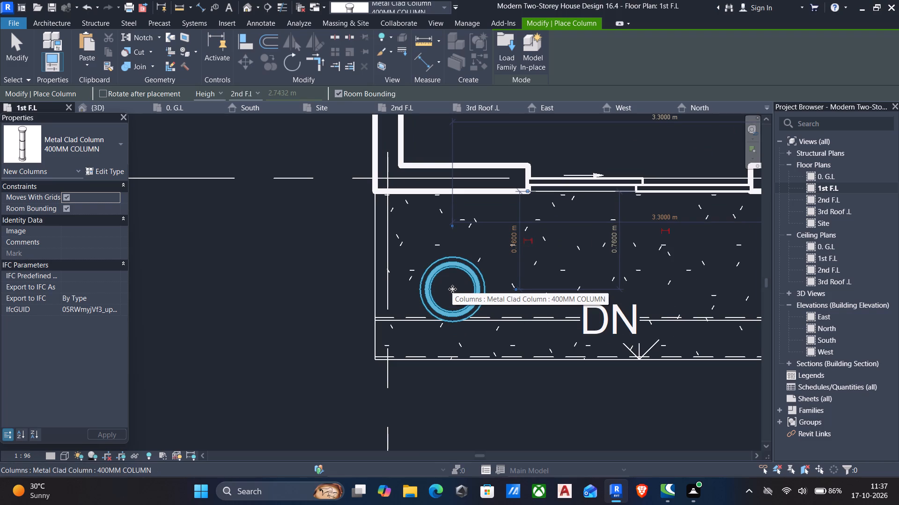
key(Escape)
key(Escape)
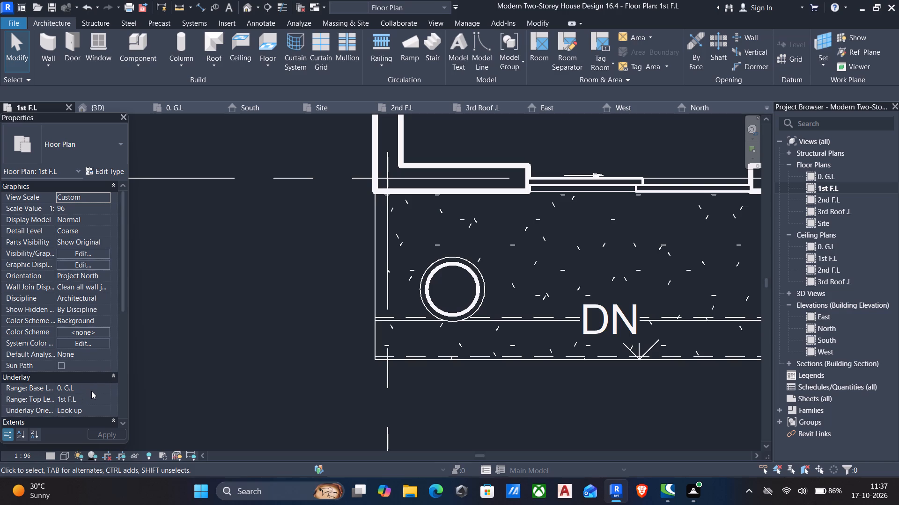
click(246, 10)
scroll(603, 350, up, 5)
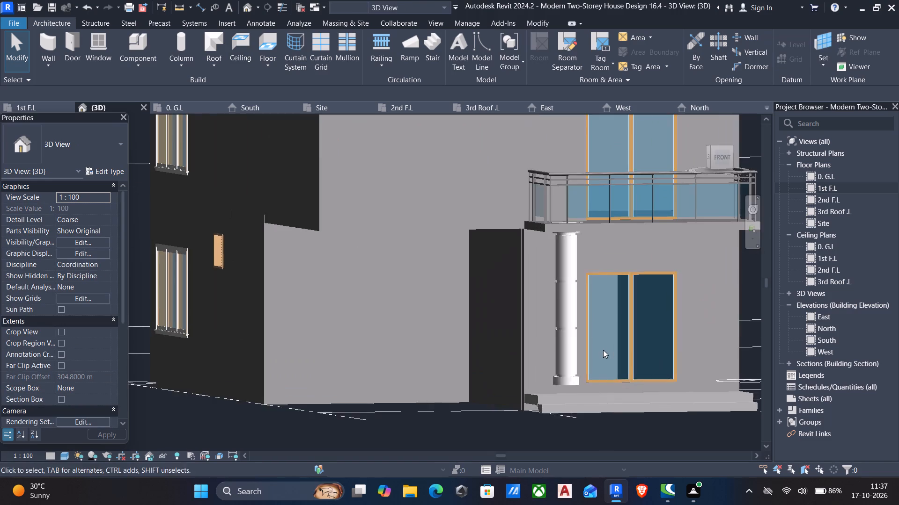
scroll(540, 396, up, 4)
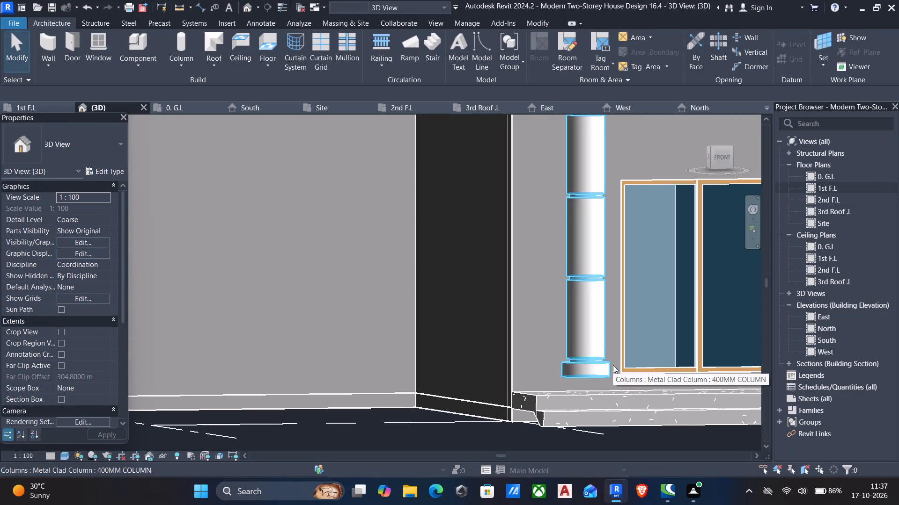
Return to the 1st F.L plan and turn on Thin Lines.
double_click(855, 183)
scroll(682, 245, down, 5)
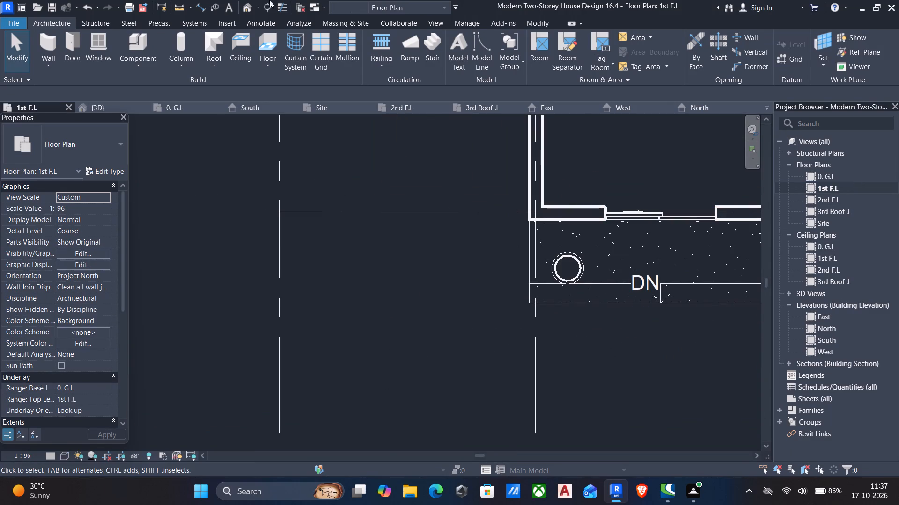
click(278, 6)
scroll(480, 278, down, 1)
middle_drag(481, 282, 436, 339)
Hide the Roofs category in the 1st F.L plan's visibility and graphic overrides.
text(VV)
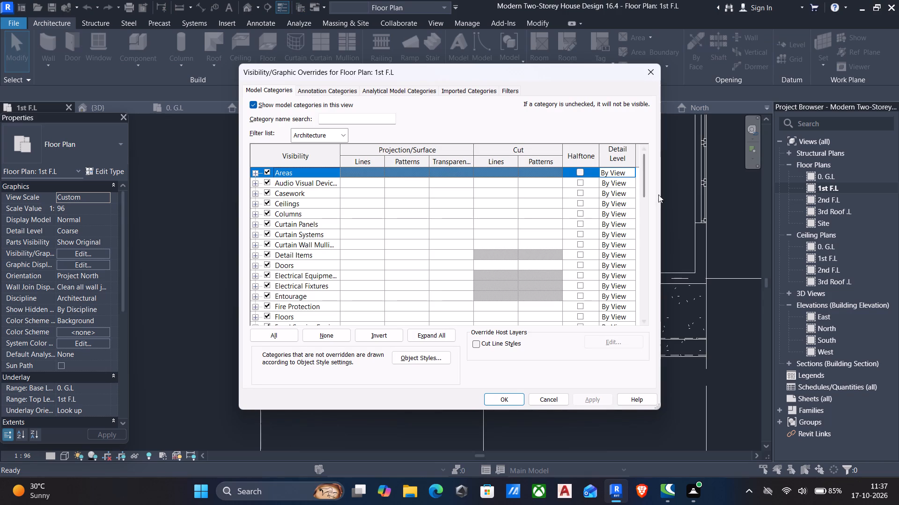
drag(650, 195, 657, 241)
drag(644, 213, 641, 285)
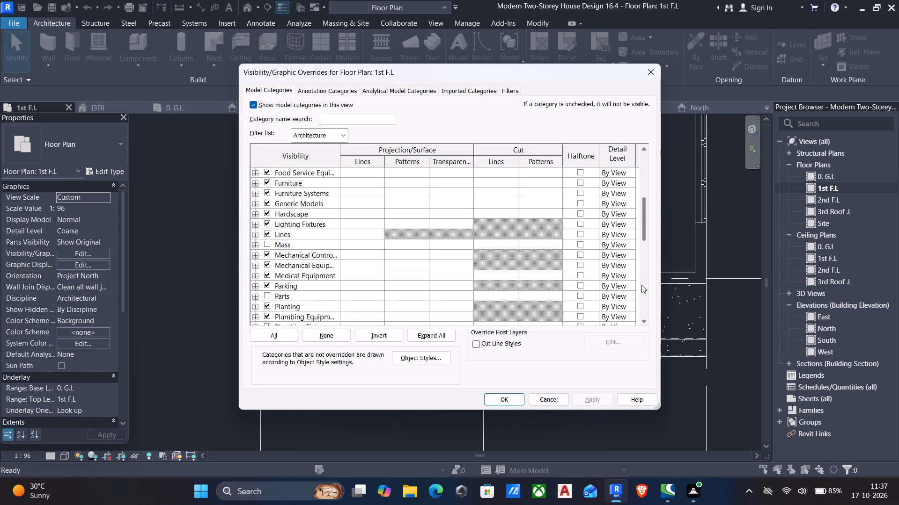
drag(641, 285, 641, 288)
scroll(287, 238, up, 4)
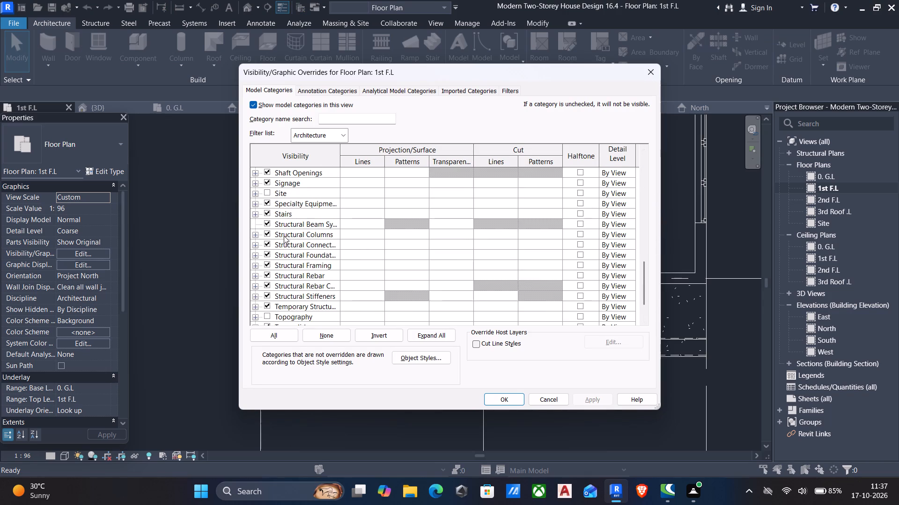
scroll(283, 233, up, 3)
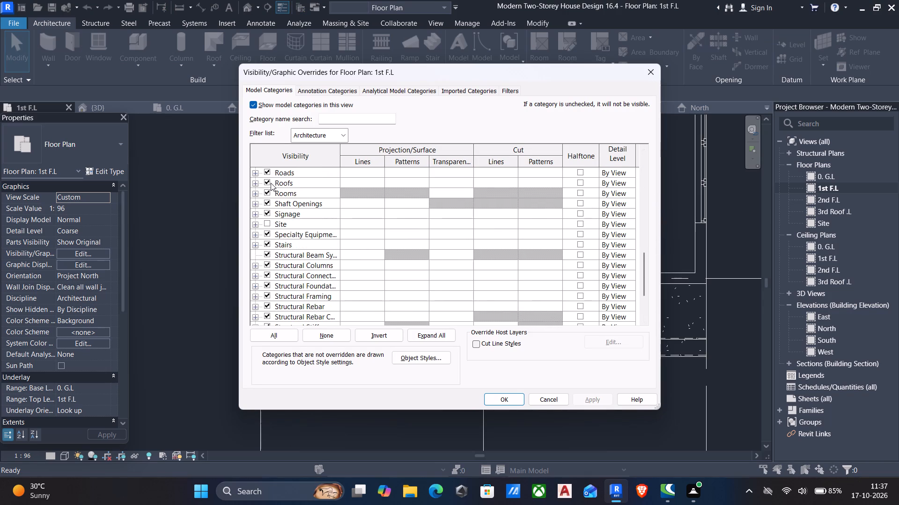
click(269, 183)
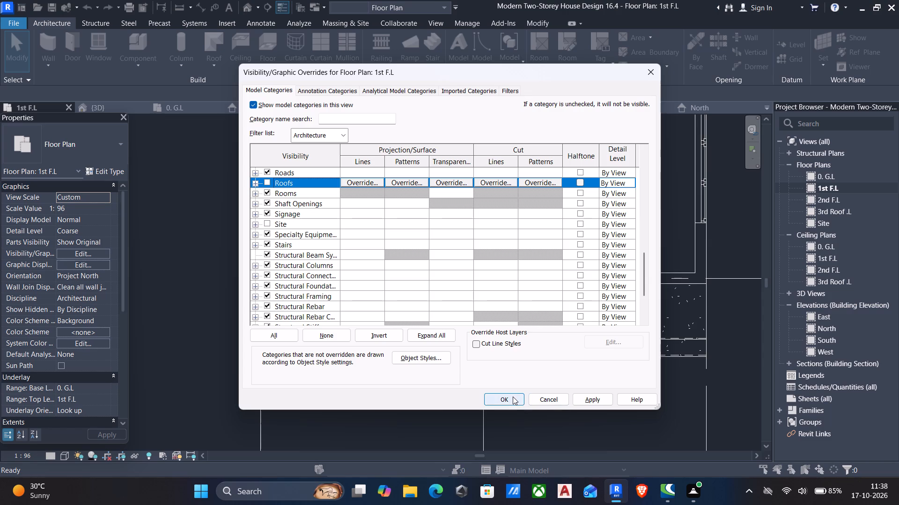
click(513, 397)
Examine the 400MM COLUMN's position on the front porch relative to grid B, the front wall and the steps.
scroll(438, 309, down, 3)
middle_drag(472, 281, 424, 325)
scroll(424, 327, down, 2)
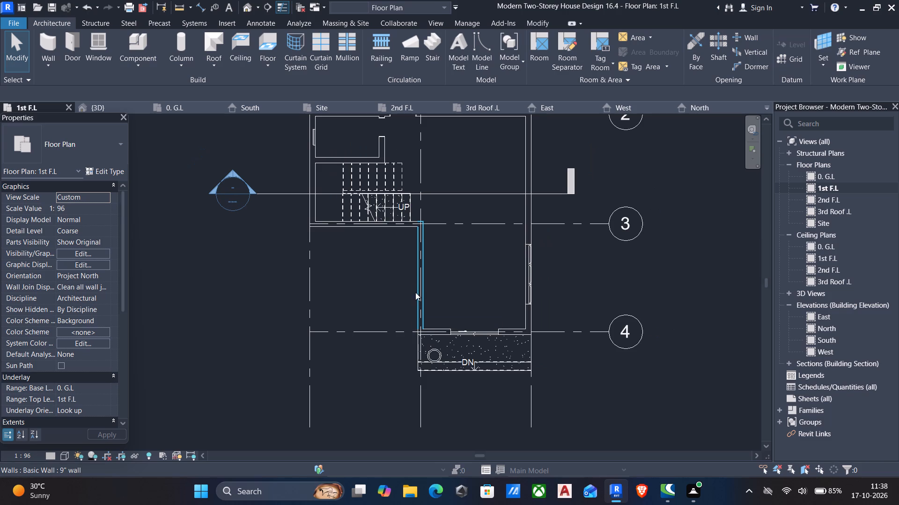
click(434, 346)
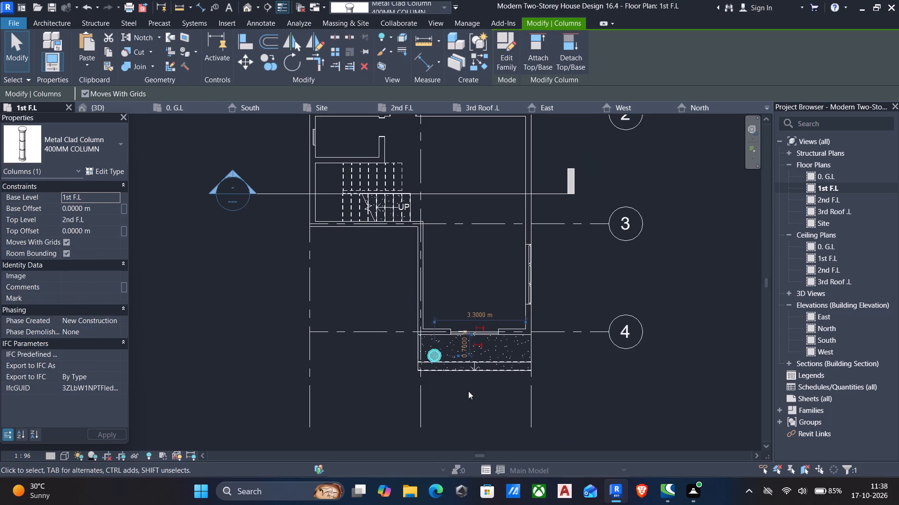
scroll(468, 391, up, 2)
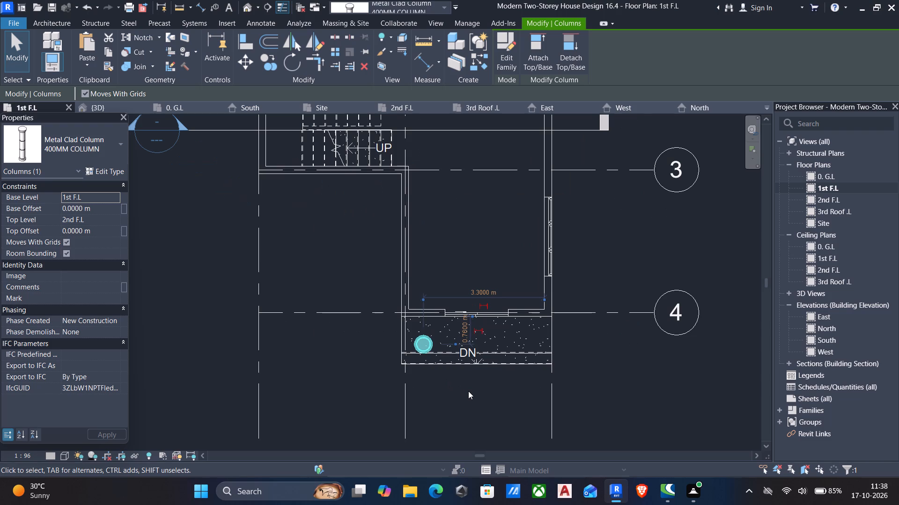
scroll(406, 353, up, 8)
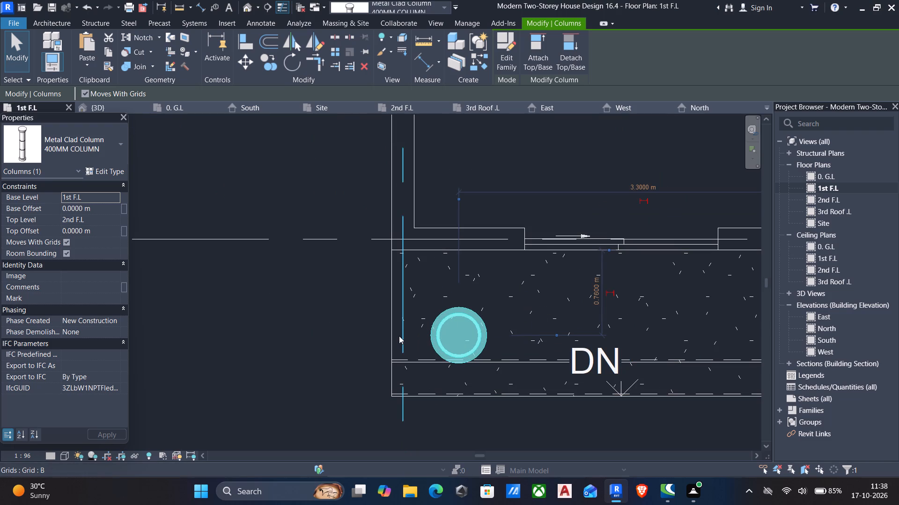
scroll(399, 336, down, 3)
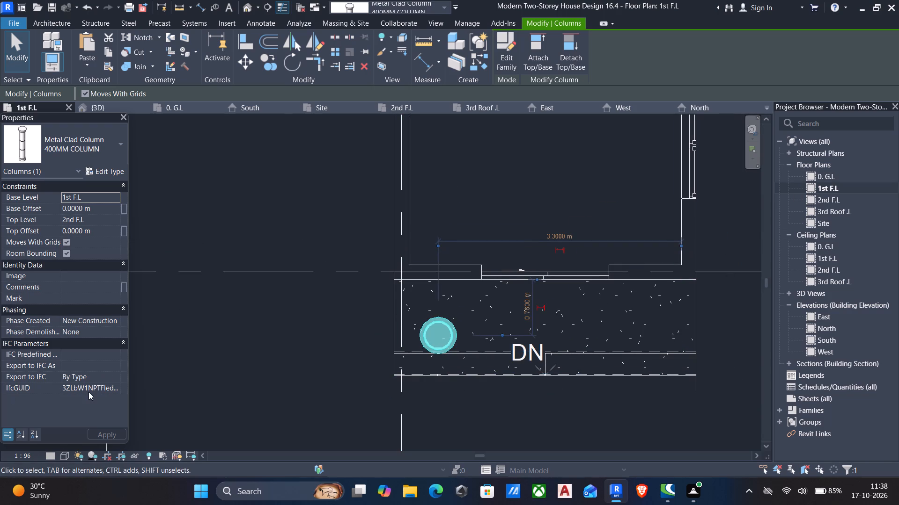
click(281, 348)
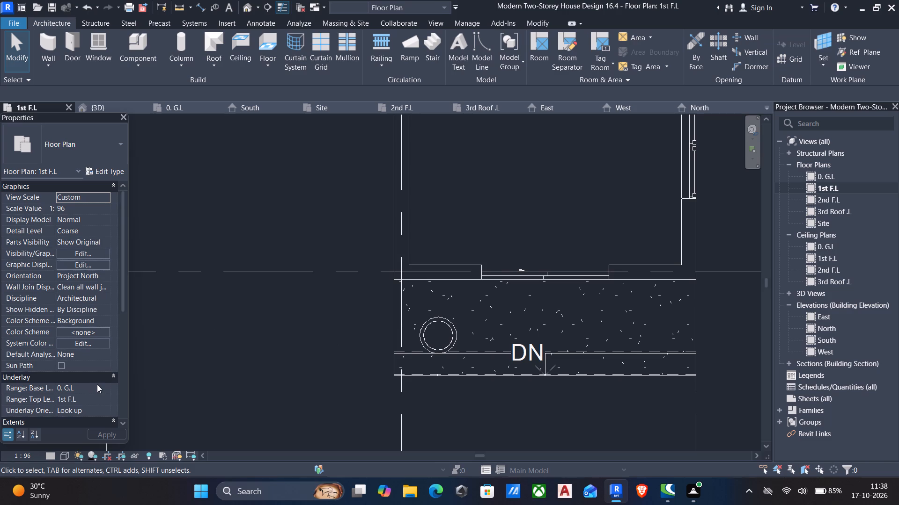
Set the 1st F.L plan's underlay orientation to Look down and its base level to 1st F.L.
click(94, 408)
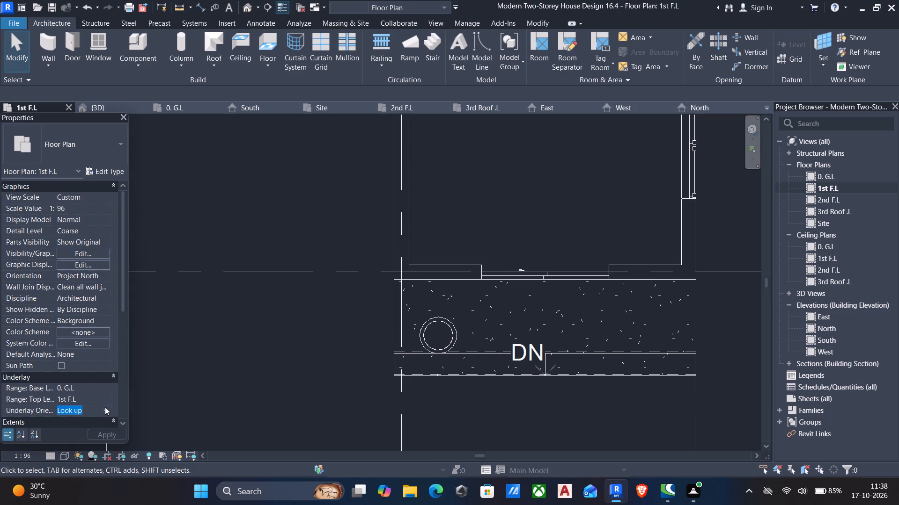
click(106, 407)
click(93, 420)
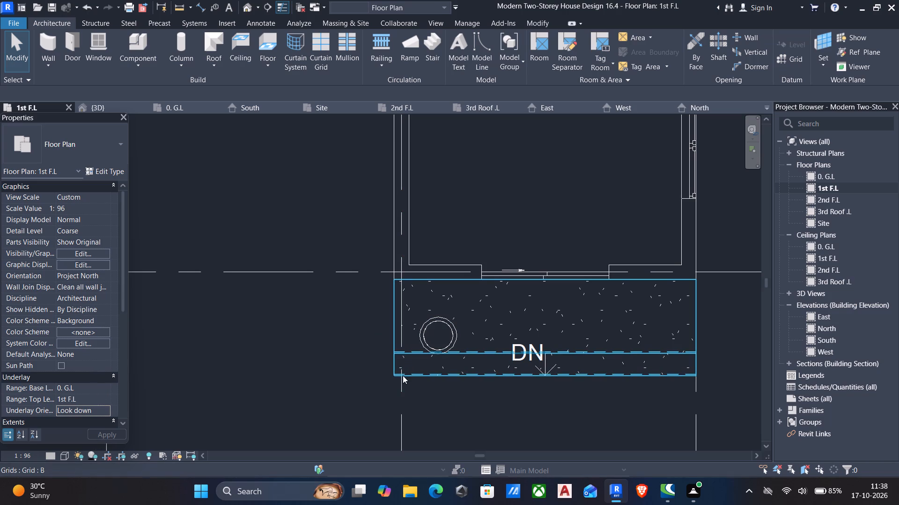
click(105, 394)
click(105, 394)
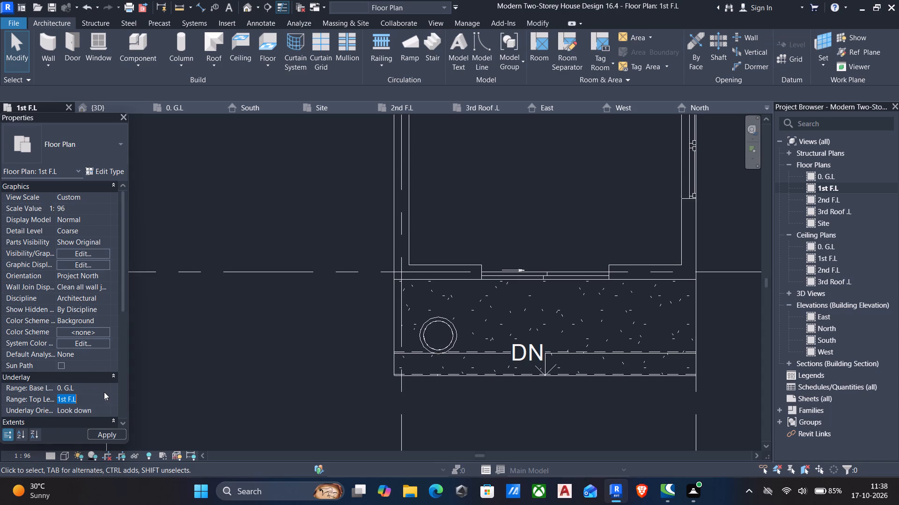
click(104, 387)
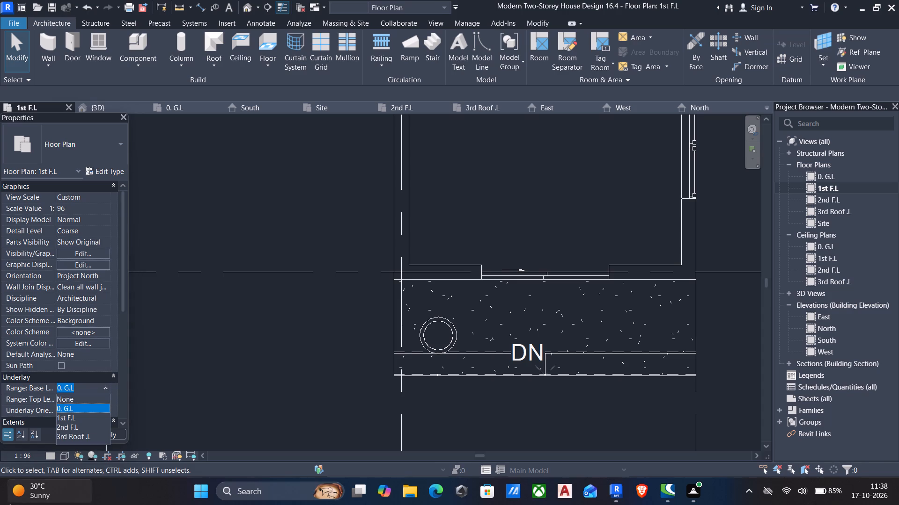
click(84, 417)
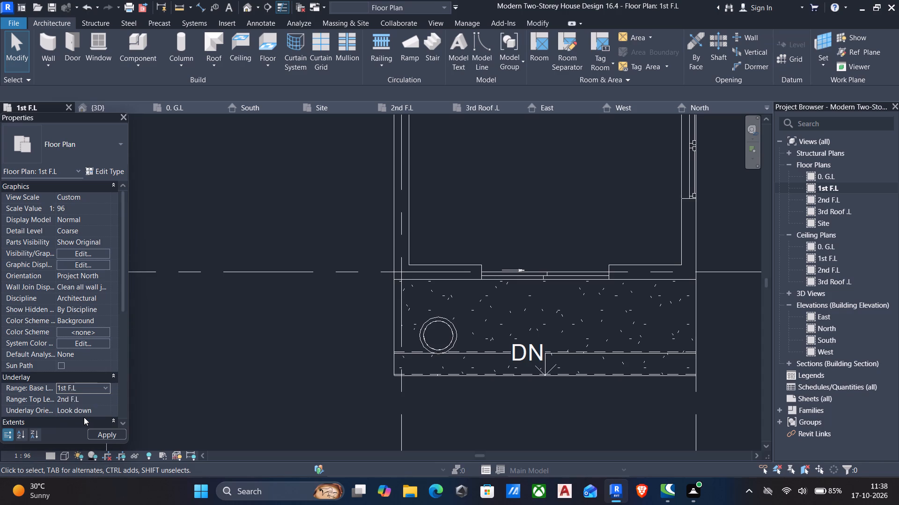
scroll(402, 354, up, 4)
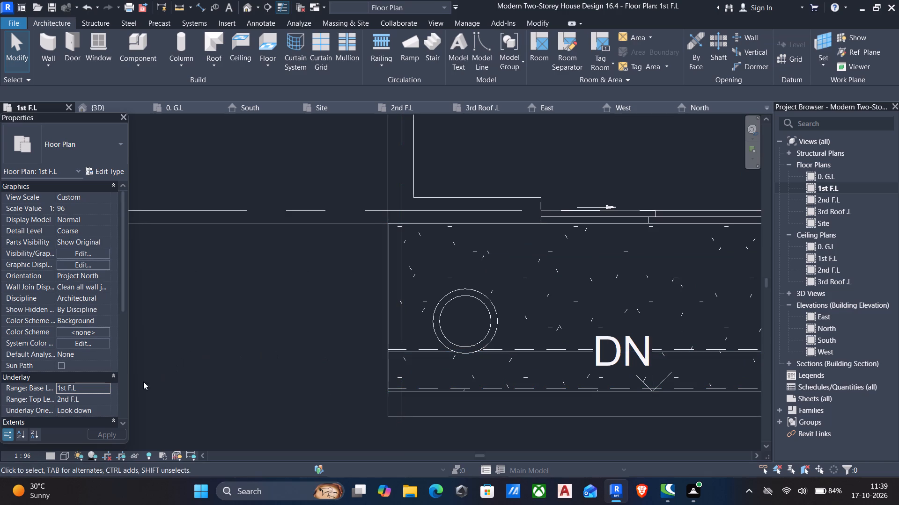
Check how the porch column lines up with the balcony above in the South elevation and the 3D view.
click(103, 385)
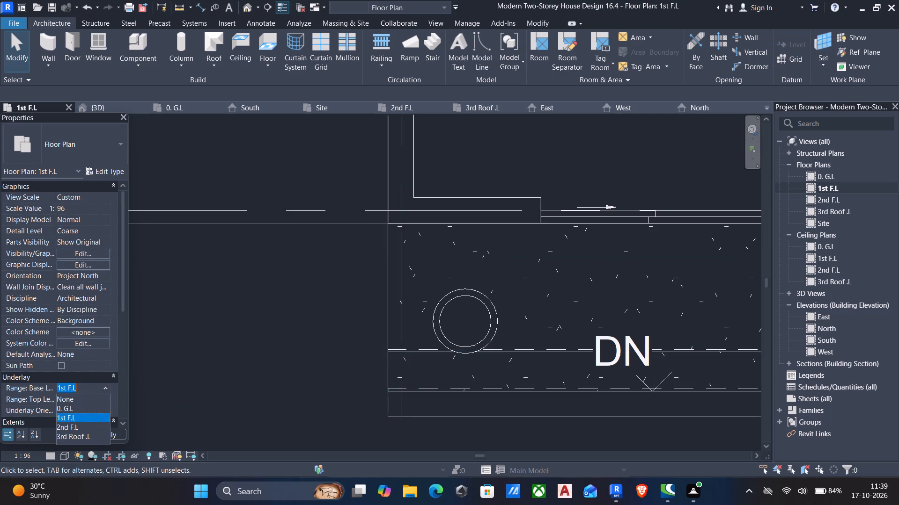
double_click(838, 341)
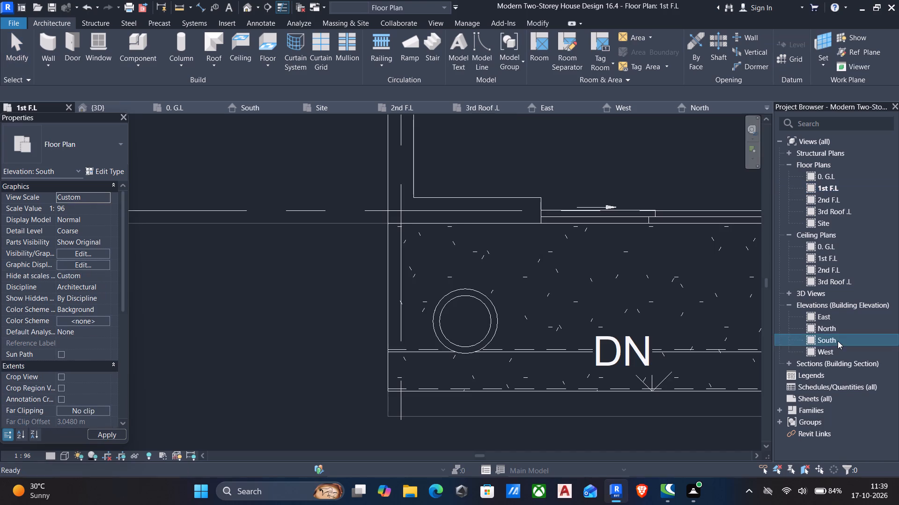
scroll(568, 374, up, 4)
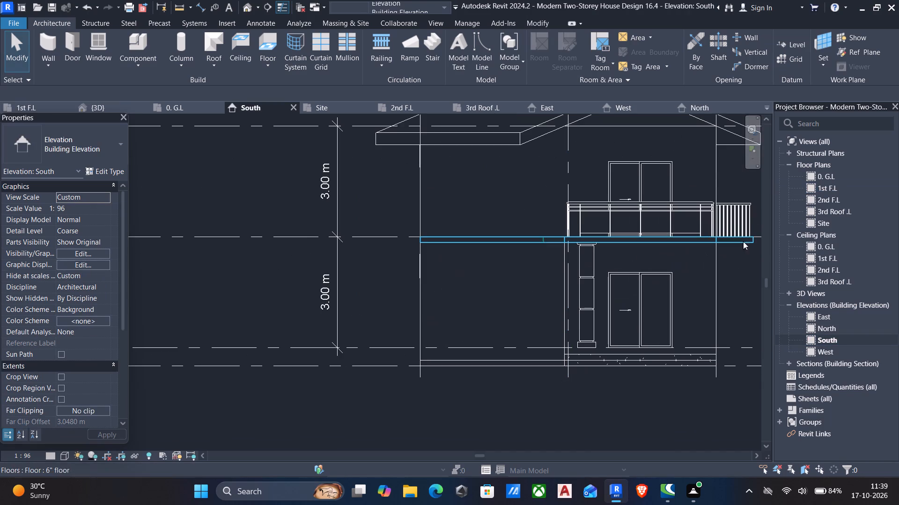
click(243, 4)
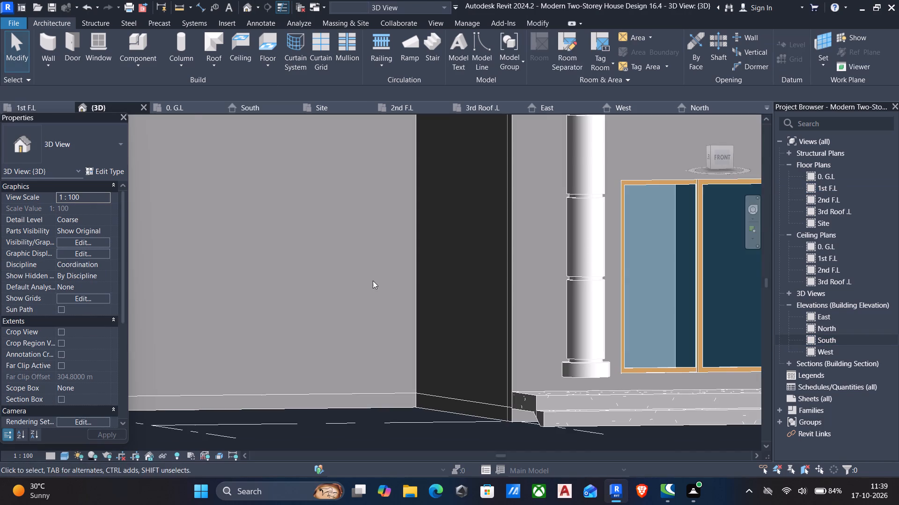
scroll(466, 357, down, 3)
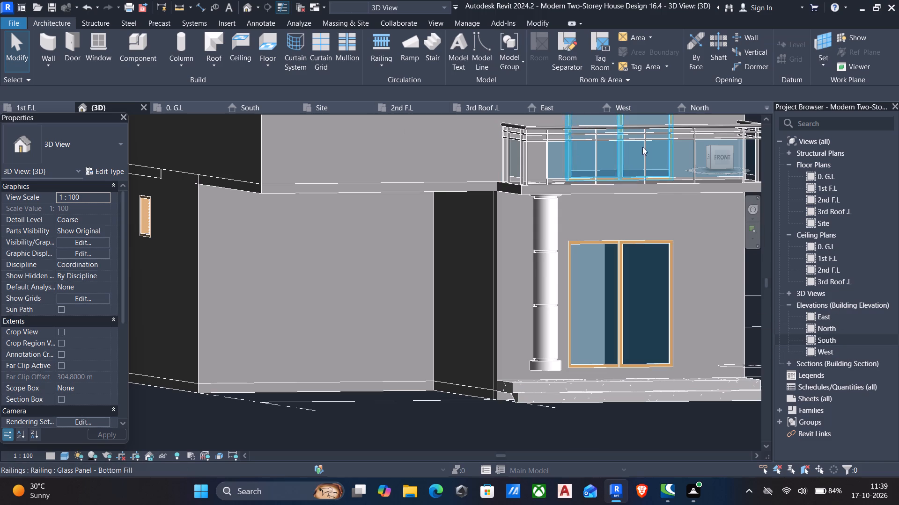
Return to the 1st F.L plan and set the underlay's top level to 3rd Roof .L.
double_click(840, 188)
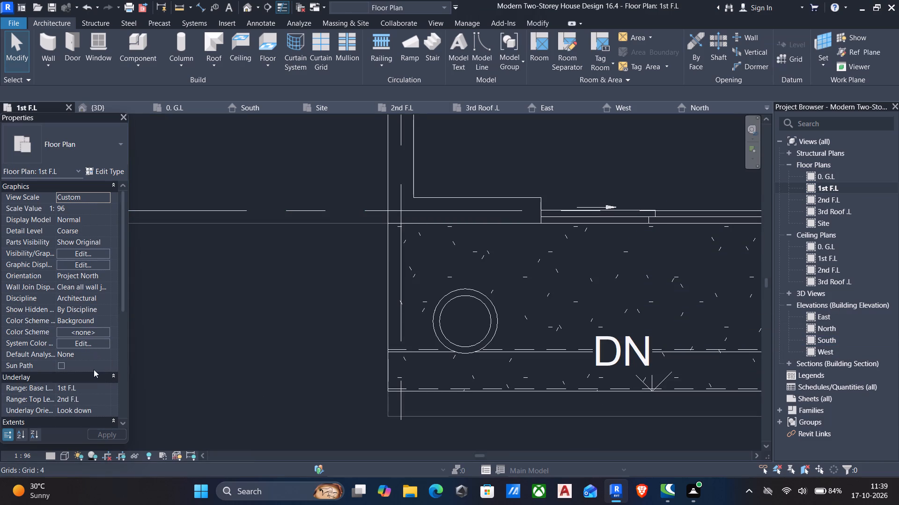
click(108, 398)
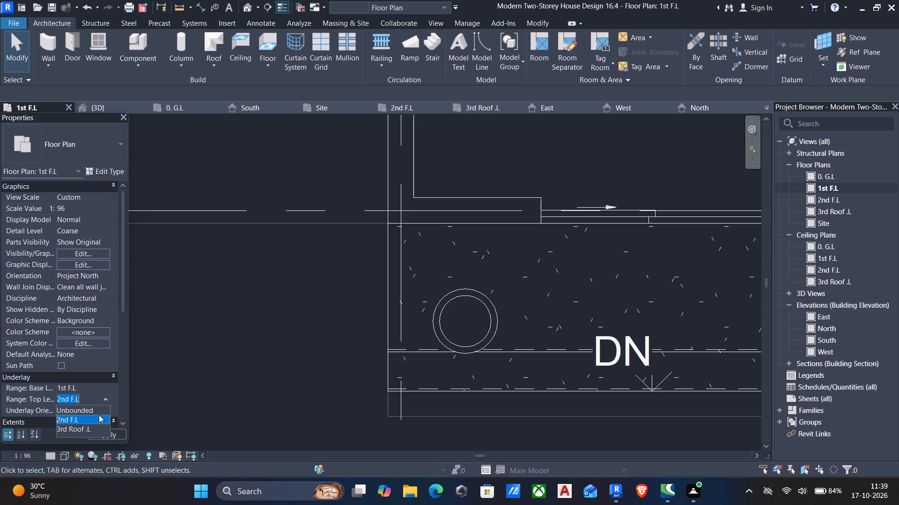
click(87, 430)
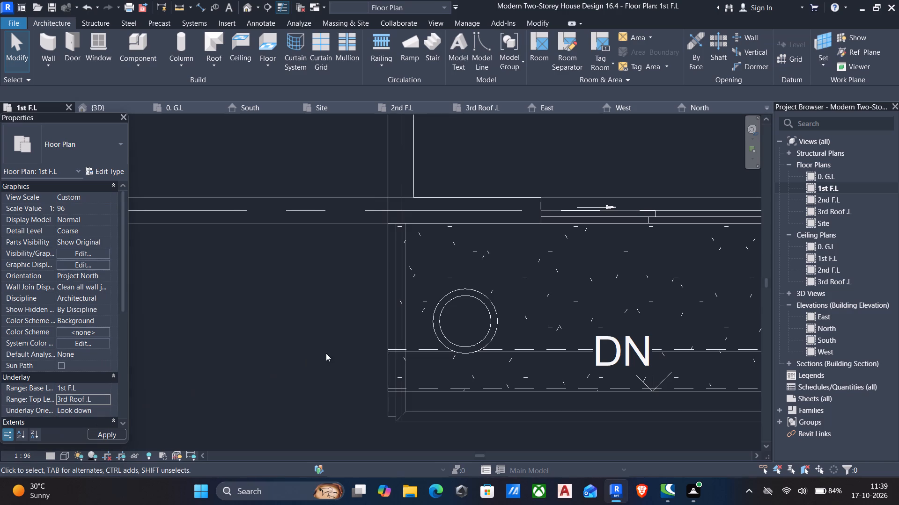
scroll(388, 340, up, 4)
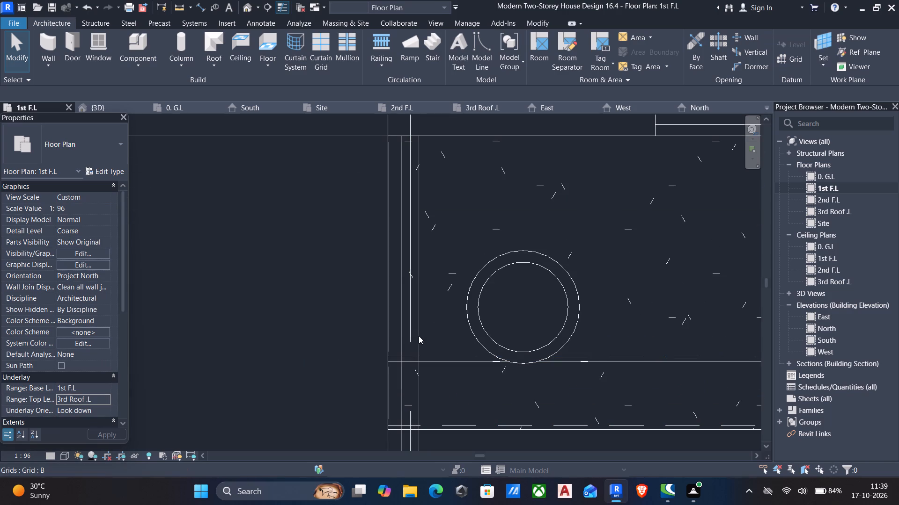
scroll(413, 351, up, 3)
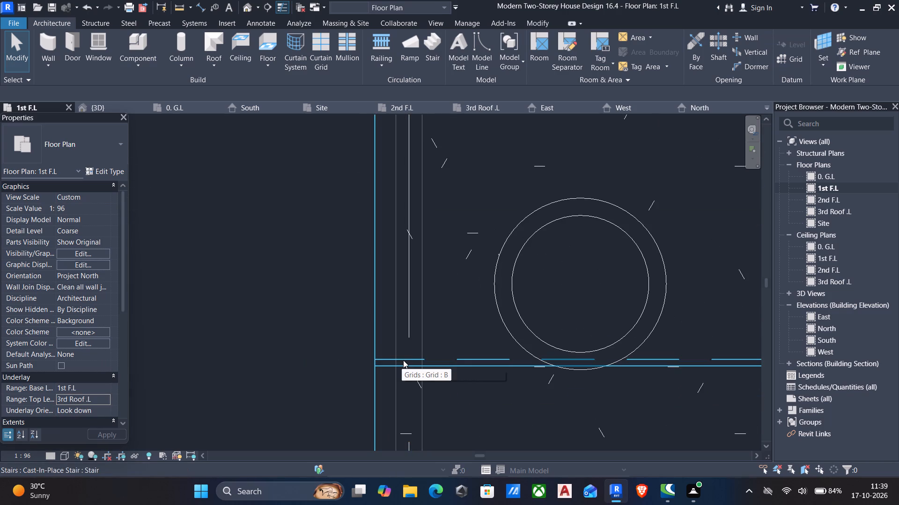
Nudge the porch column away from the front wall until it sits about 1.11 m from it.
click(502, 319)
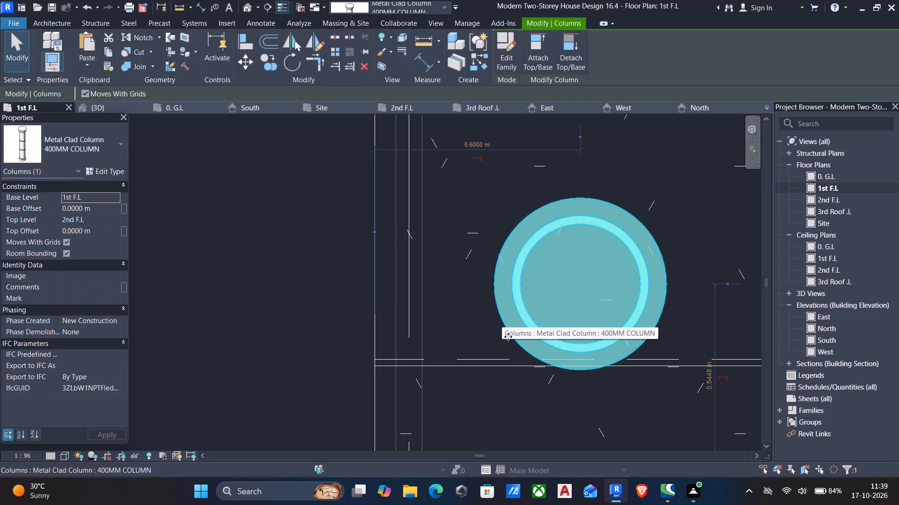
scroll(536, 375, down, 3)
key(Down)
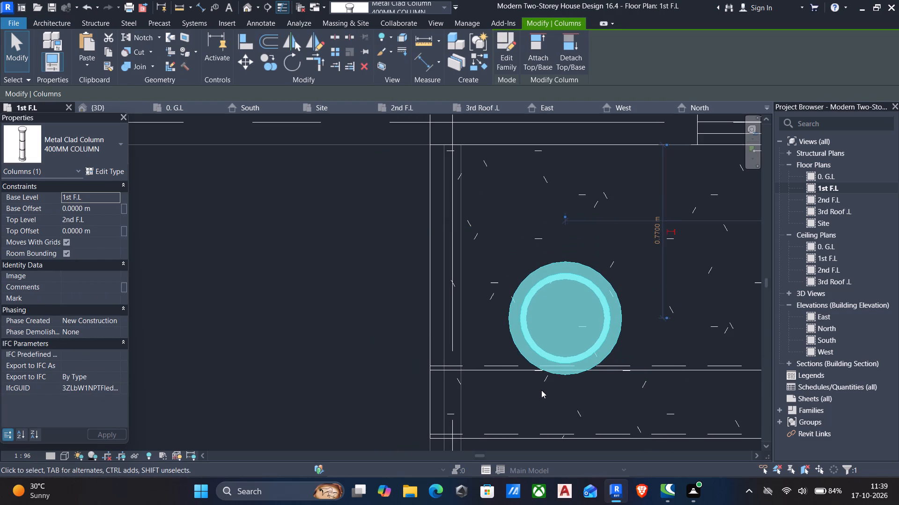
key(Down)
key(Down)
key(Down)
key(Down)
scroll(487, 422, down, 5)
middle_drag(486, 422, 490, 352)
key(Down)
key(Down)
key(Down)
key(Down)
key(Down)
key(Down)
key(Down)
key(Down)
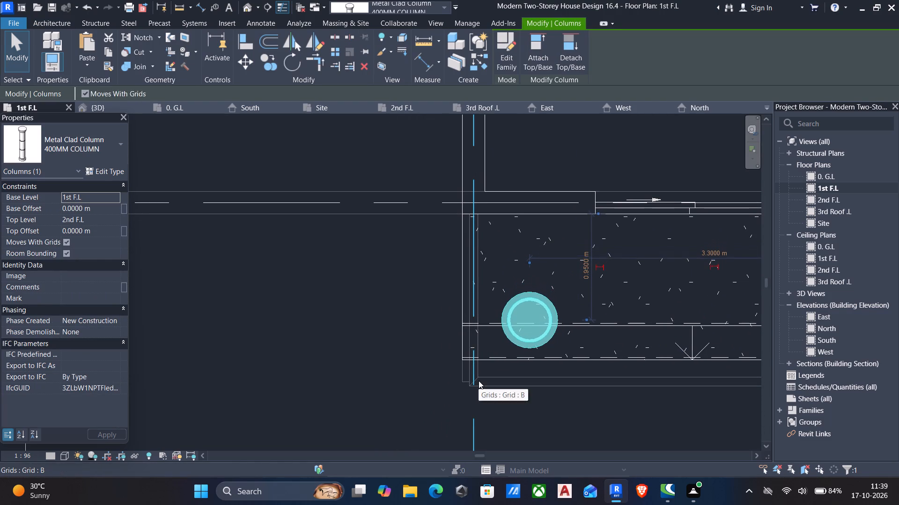
key(Down)
key(Down)
key(Down)
key(Down)
key(Down)
key(Down)
key(Down)
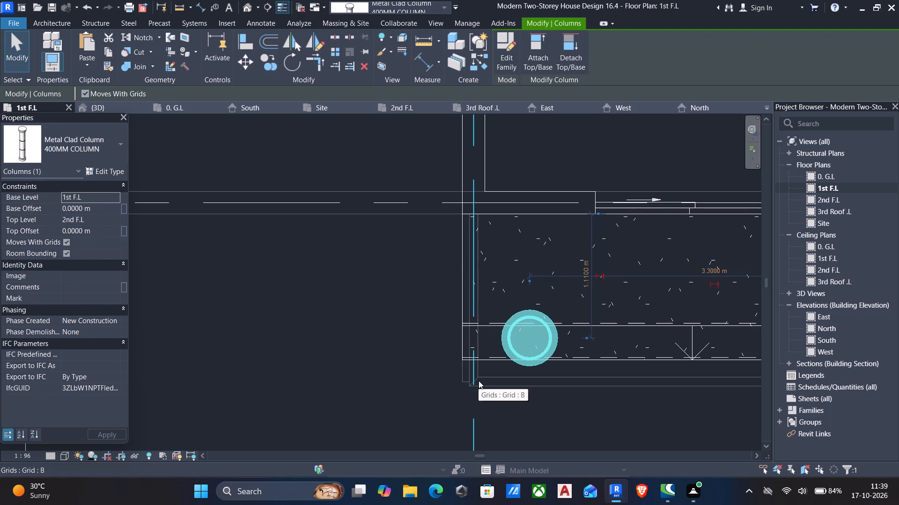
Nudge the porch column about 0.2 m toward grid B, to 3.5 m from the opposite side wall.
key(Left)
key(Left)
key(Left)
key(Left)
key(Left)
key(Left)
key(Left)
key(Left)
key(Left)
key(Left)
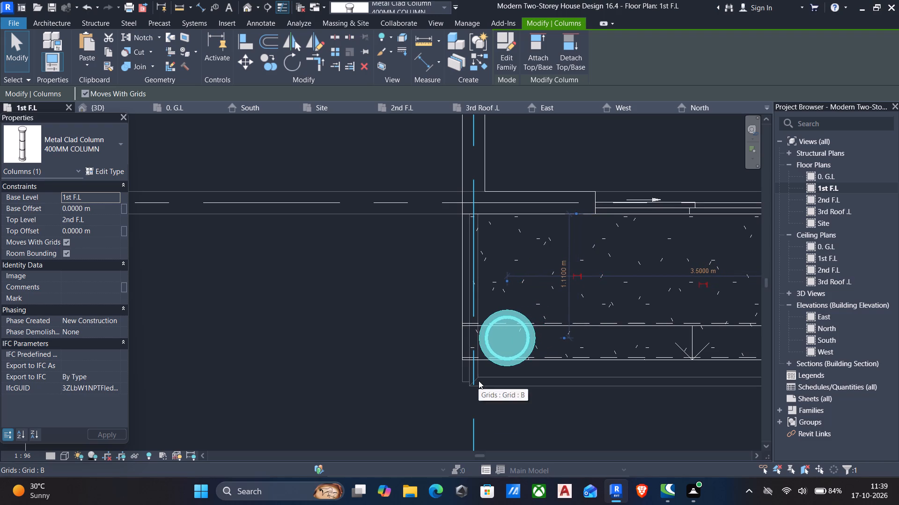
Fine-tune the column against the underlay's balcony corner lines, about 1.21 m from the front wall and 3.51 m from the opposite side wall.
scroll(516, 315, up, 4)
key(Down)
key(Down)
key(Down)
key(Down)
key(Down)
key(Down)
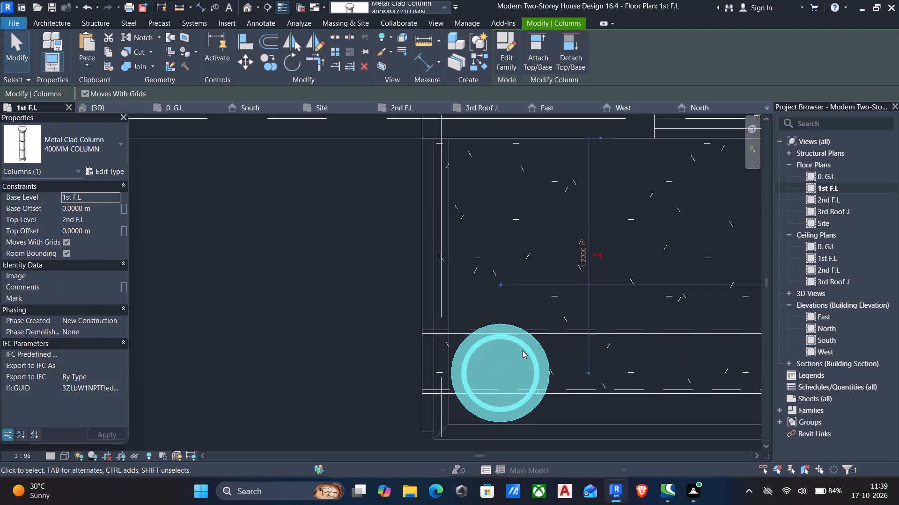
key(Down)
key(Left)
scroll(457, 409, up, 5)
middle_drag(451, 411, 444, 410)
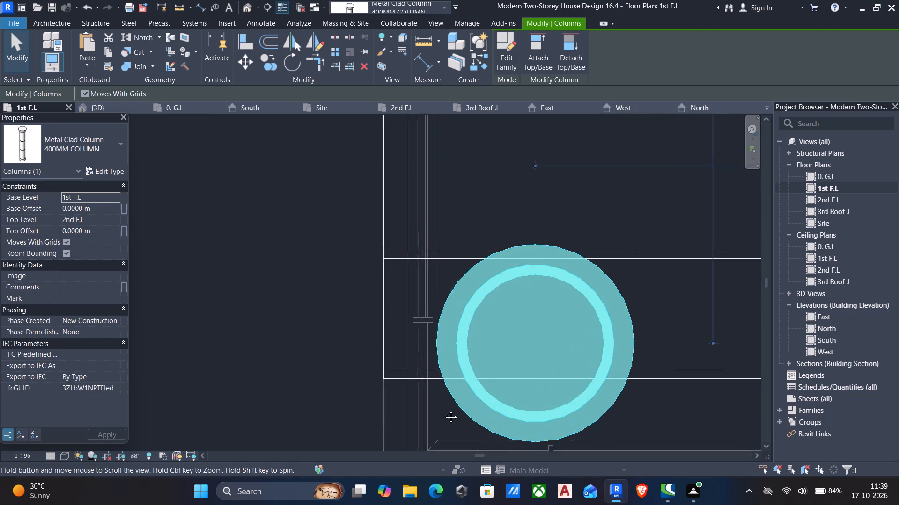
middle_drag(444, 410, 453, 300)
scroll(456, 299, up, 4)
key(Right)
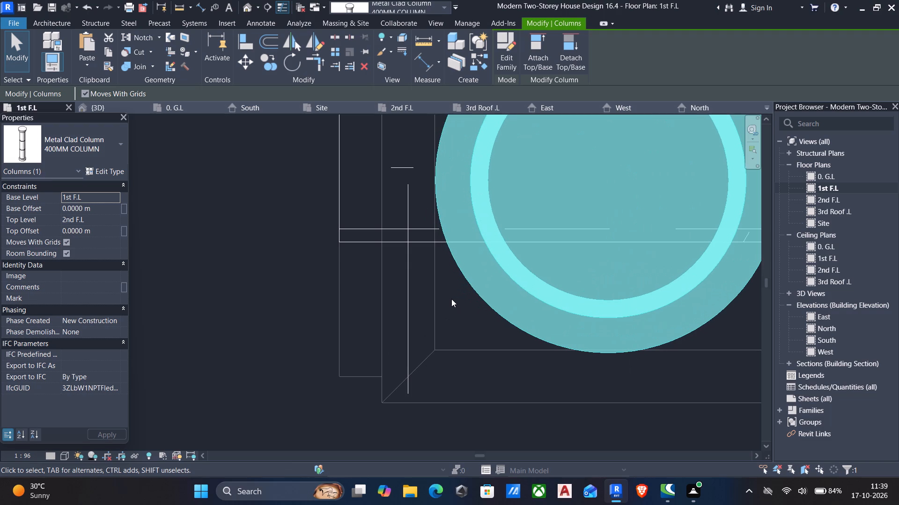
key(Up)
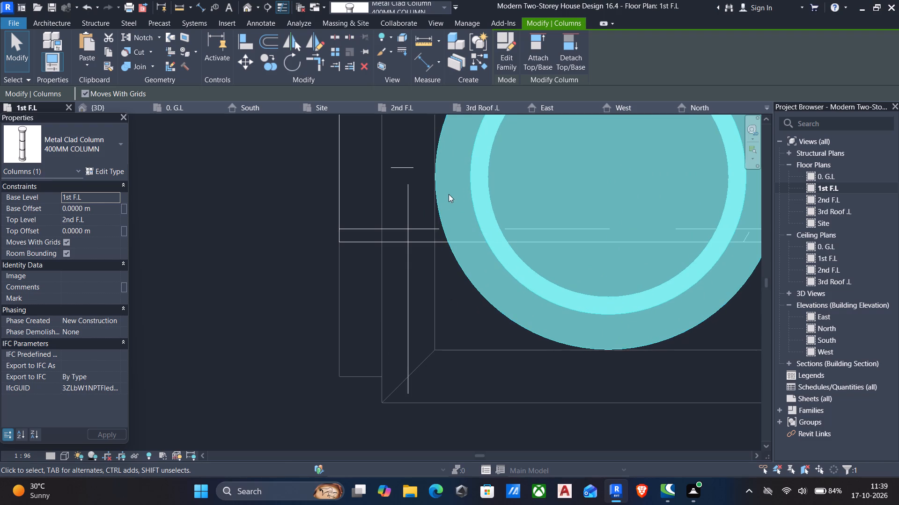
Mirror a copy of the porch column near grid B about the porch's centreline to the corner near grid C.
scroll(449, 190, down, 5)
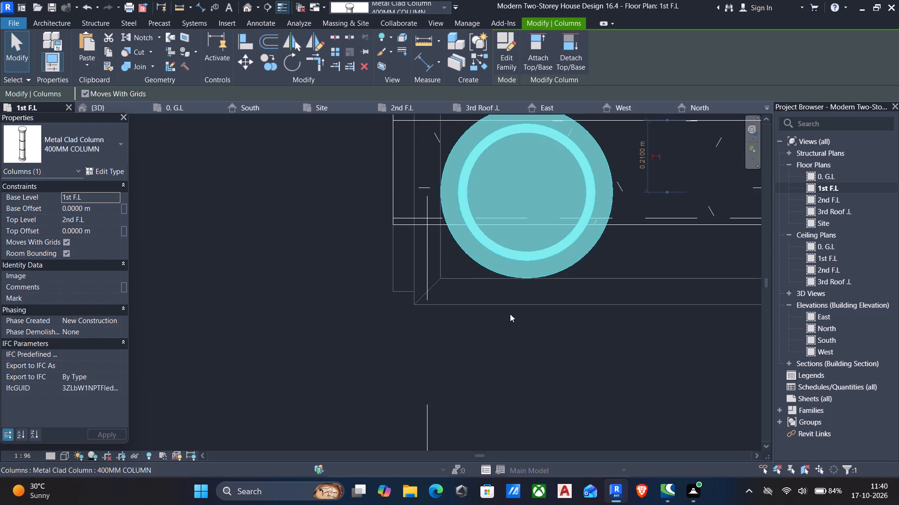
scroll(503, 313, down, 4)
middle_drag(485, 321, 461, 322)
scroll(458, 323, down, 1)
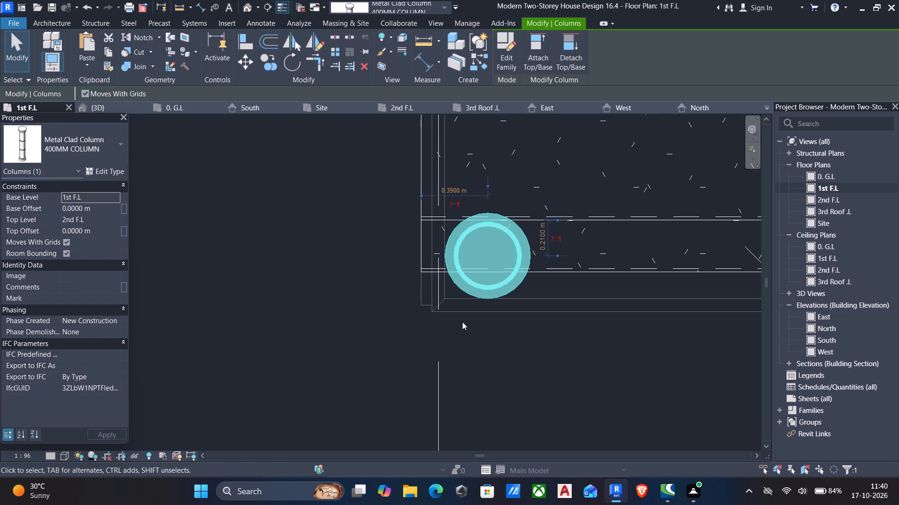
scroll(474, 332, down, 6)
middle_drag(511, 335, 494, 337)
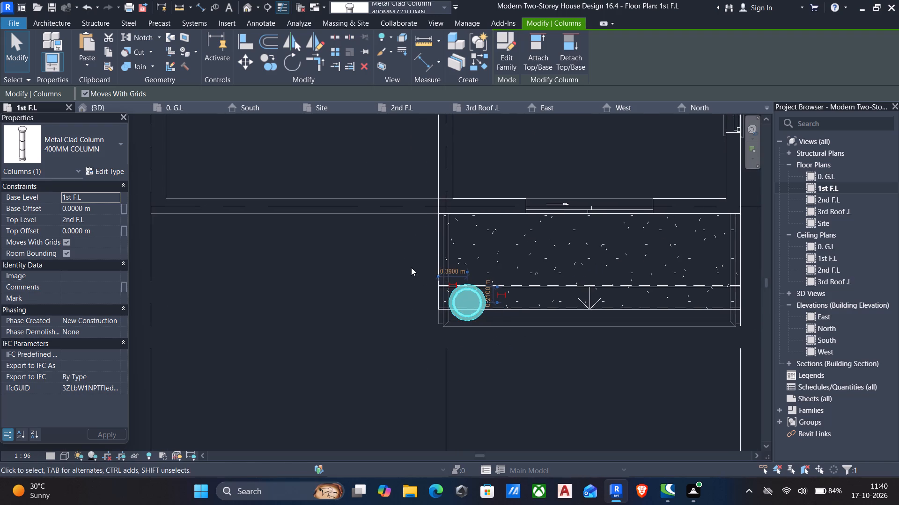
drag(398, 249, 545, 367)
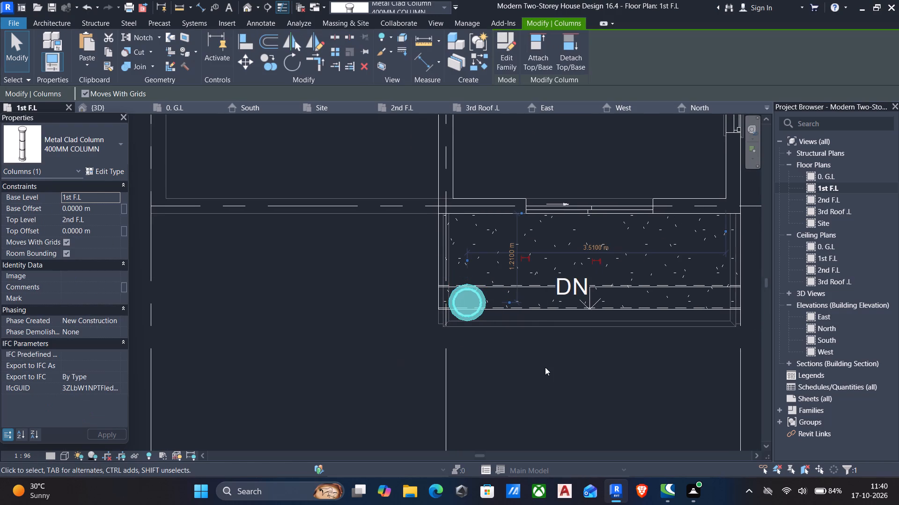
text(MM)
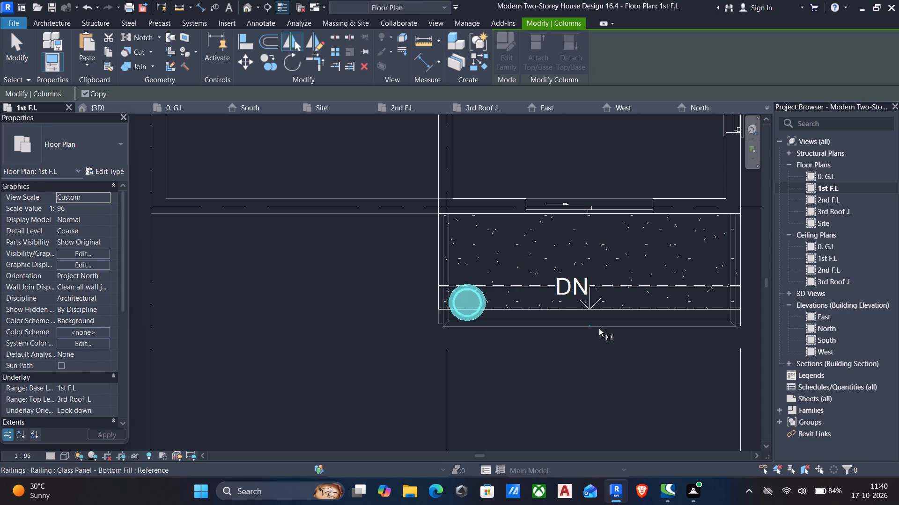
click(590, 213)
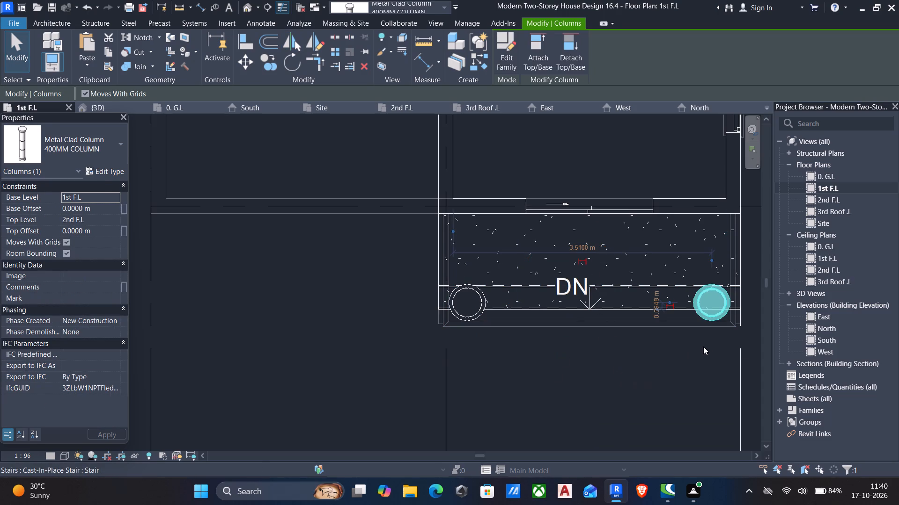
In the 3D view, set the top offset of the original porch column near grid B to -0.15 m.
middle_drag(580, 371, 558, 337)
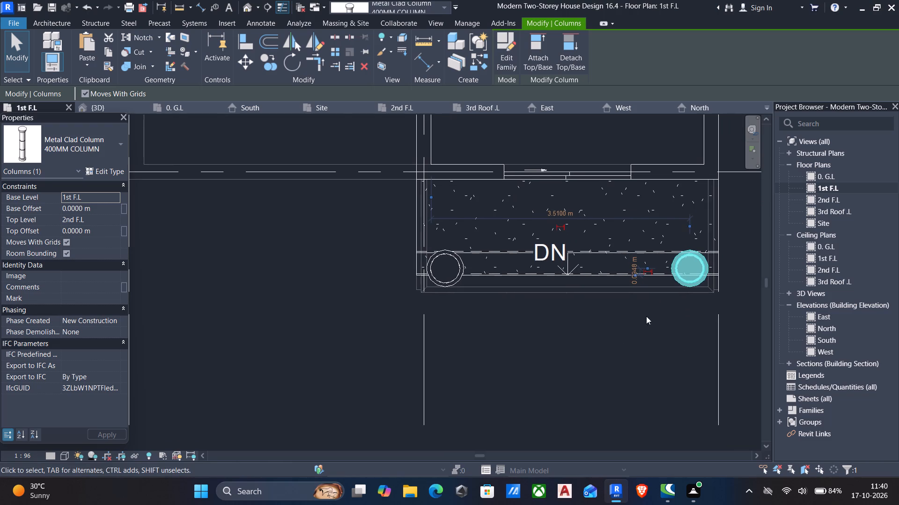
scroll(703, 279, up, 9)
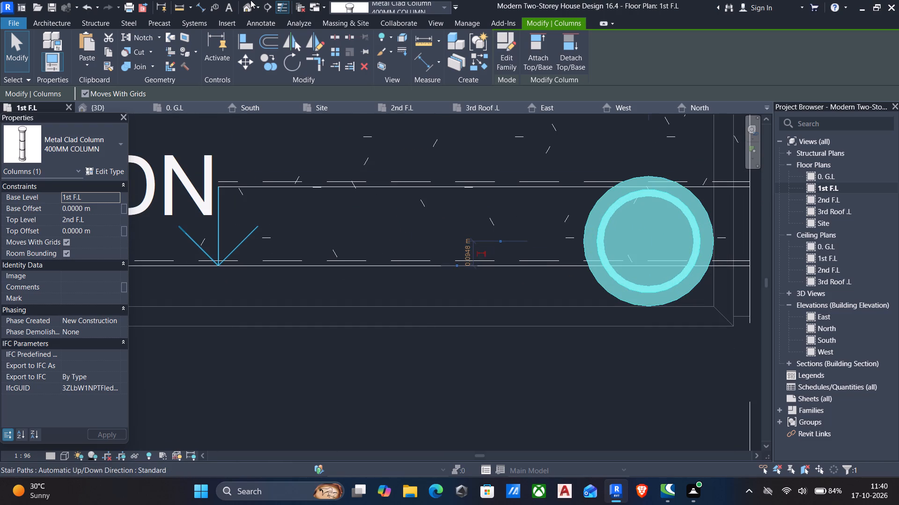
click(248, 8)
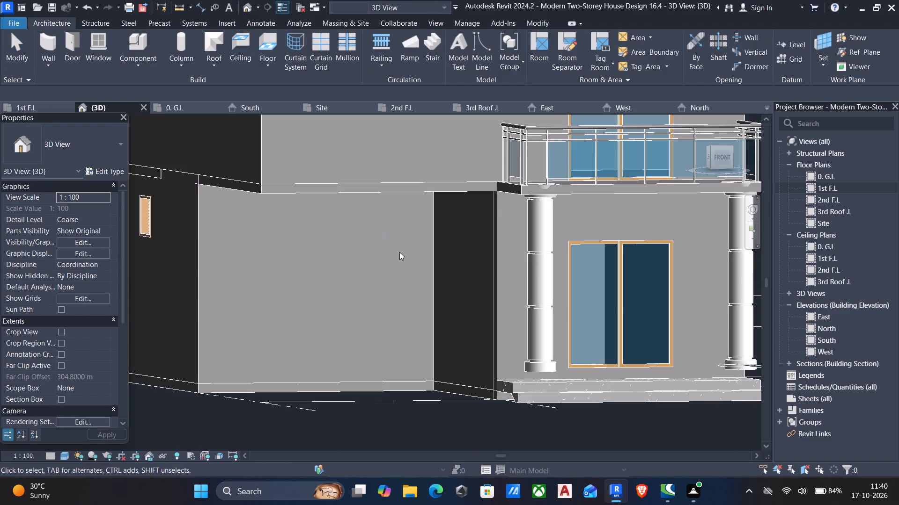
scroll(428, 286, down, 4)
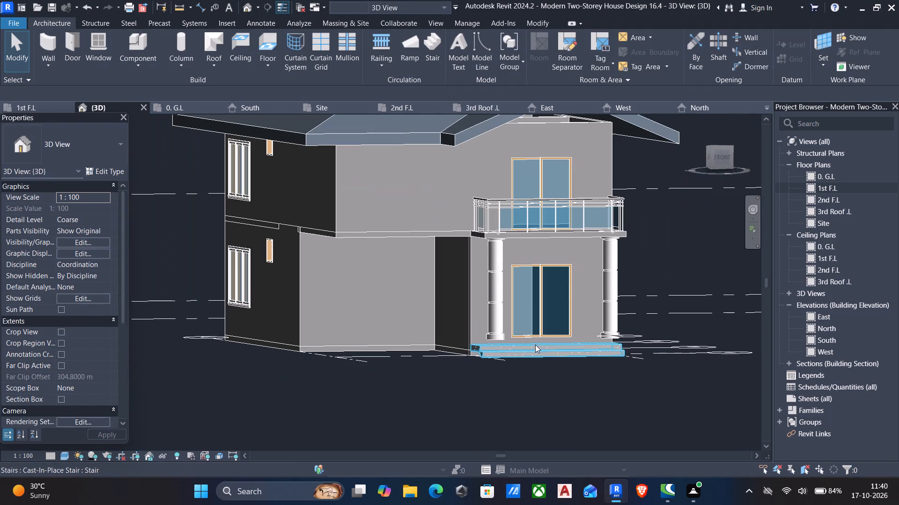
click(493, 325)
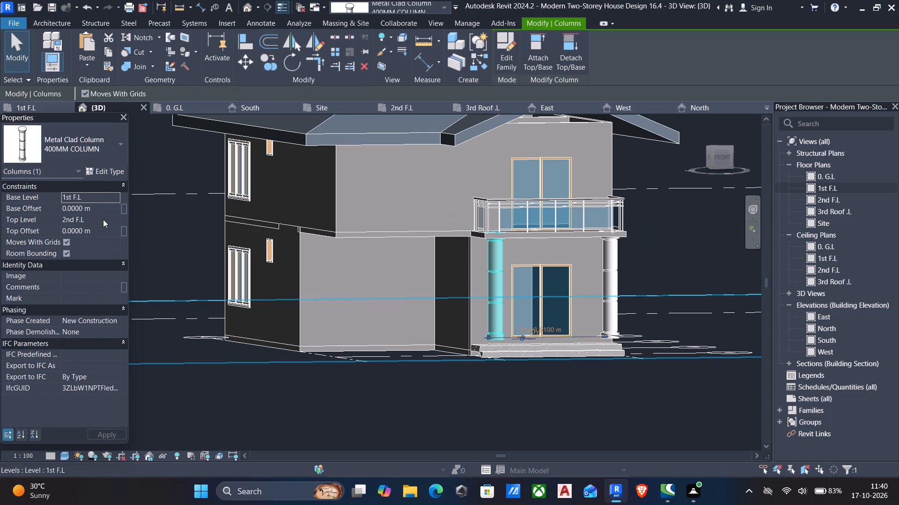
scroll(502, 342, up, 2)
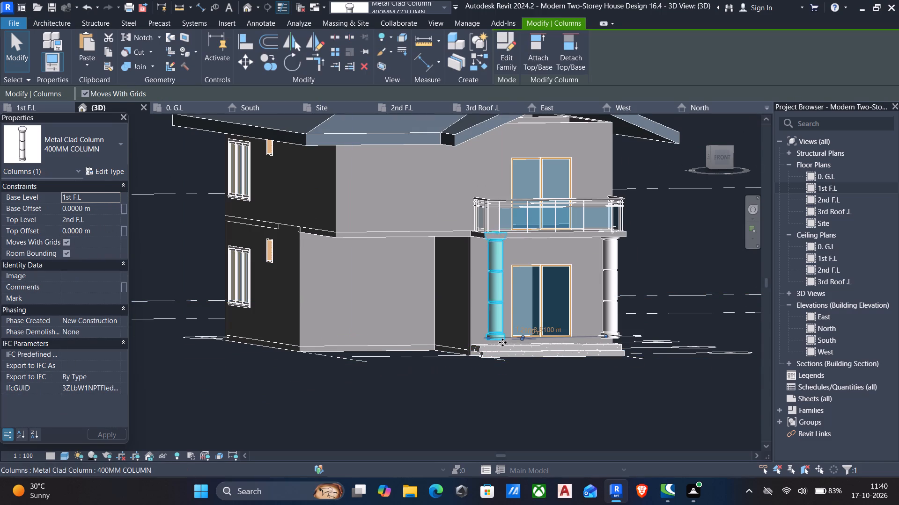
scroll(502, 342, up, 8)
scroll(419, 357, up, 7)
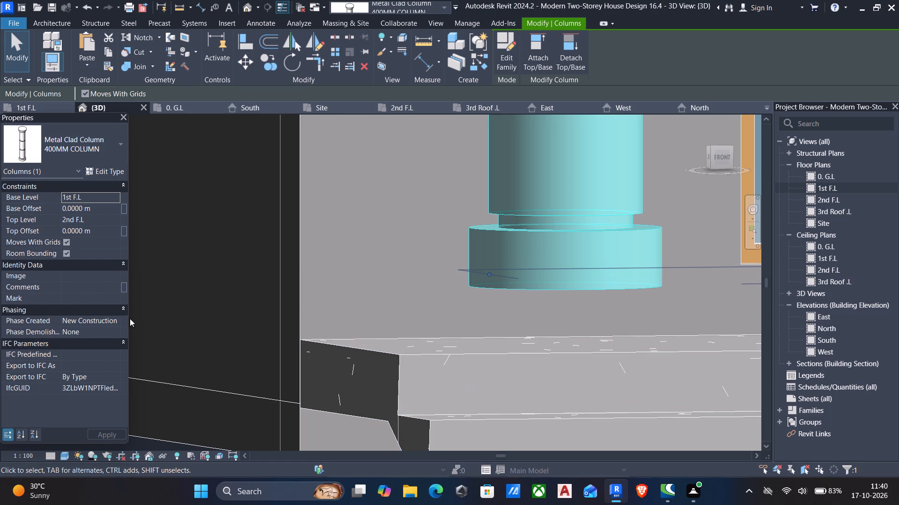
click(102, 230)
key(minus)
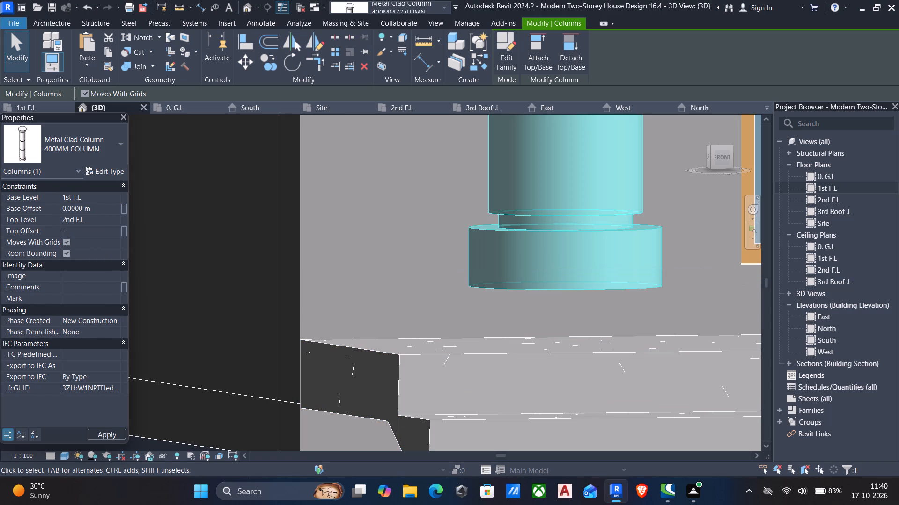
key(0)
text(.15)
Set the base level of the same porch column to 0. G.L.
scroll(272, 273, down, 11)
middle_drag(294, 283, 339, 351)
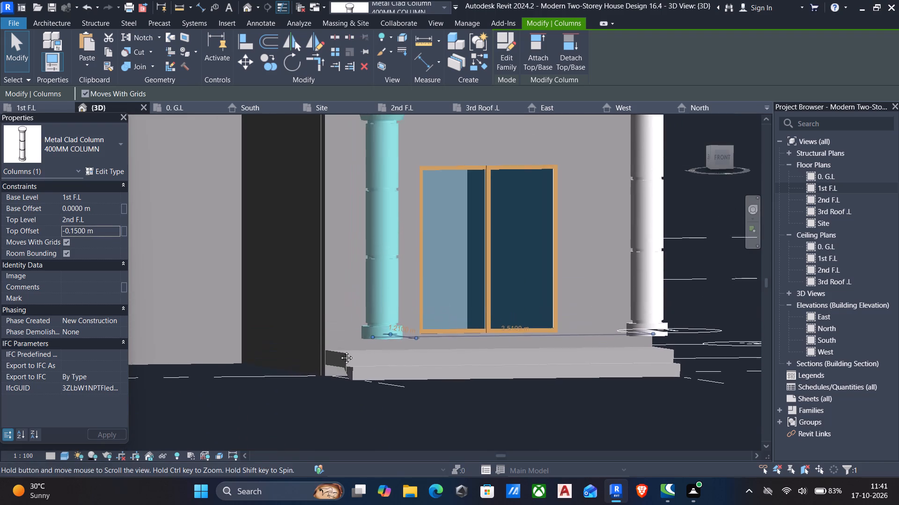
scroll(339, 351, down, 3)
scroll(369, 190, up, 8)
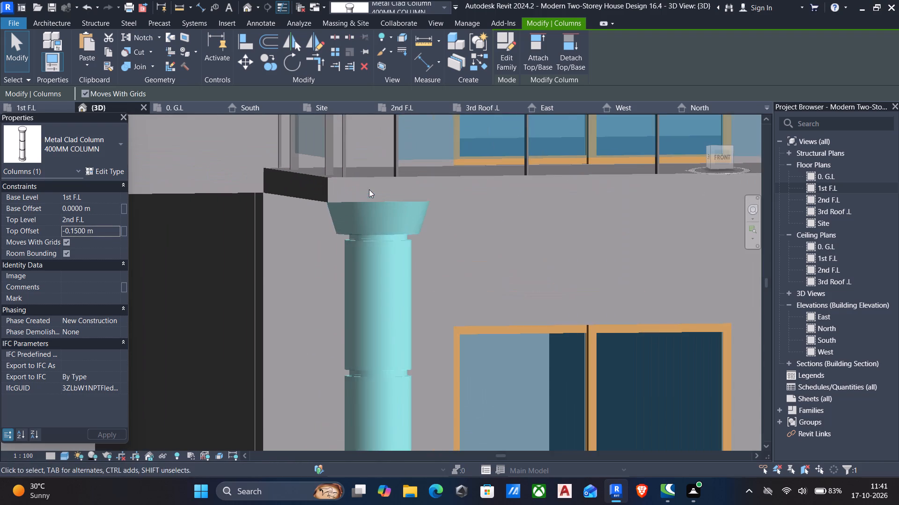
scroll(395, 220, up, 4)
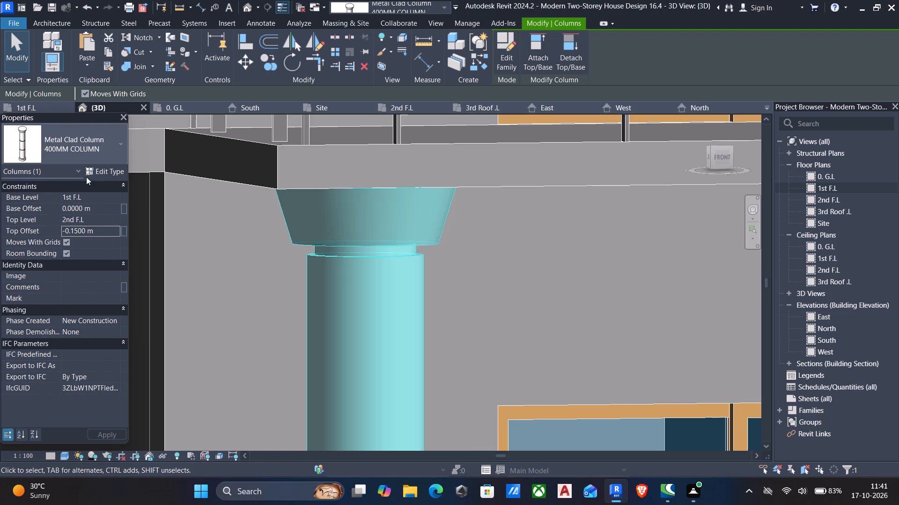
click(115, 201)
click(93, 207)
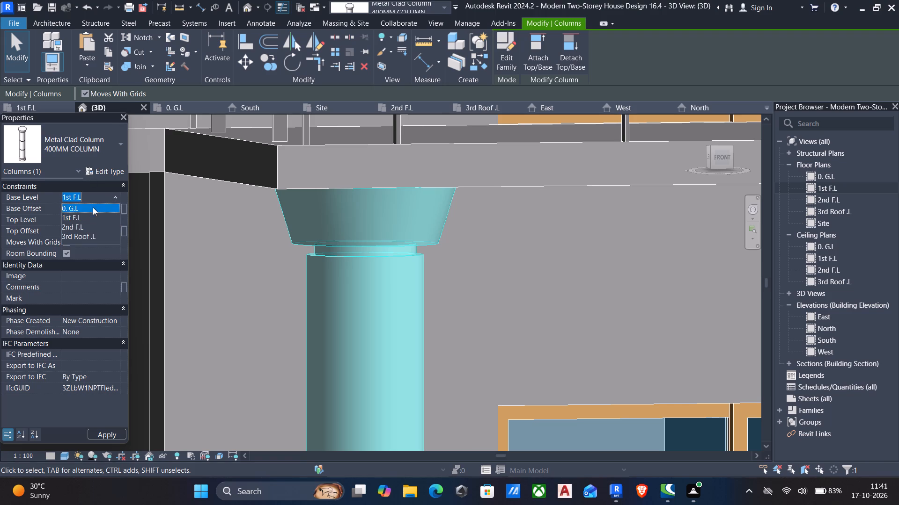
Set the base level of the mirrored porch column near grid C to 0. G.L.
scroll(329, 282, down, 5)
middle_drag(351, 311, 318, 105)
scroll(318, 105, down, 6)
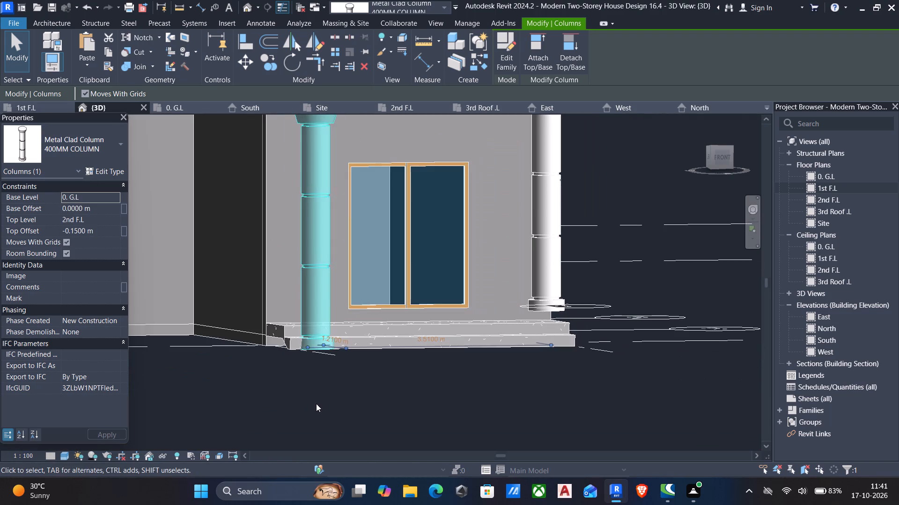
scroll(356, 361, up, 5)
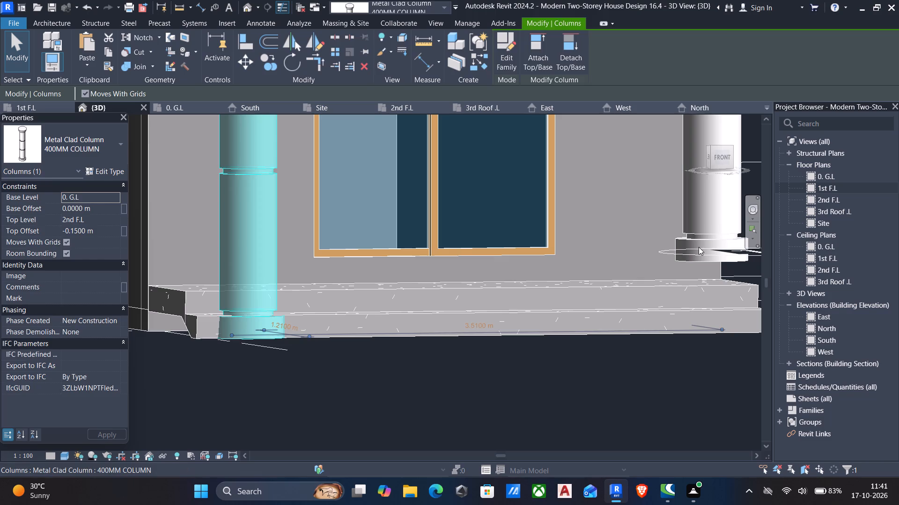
click(699, 247)
click(699, 242)
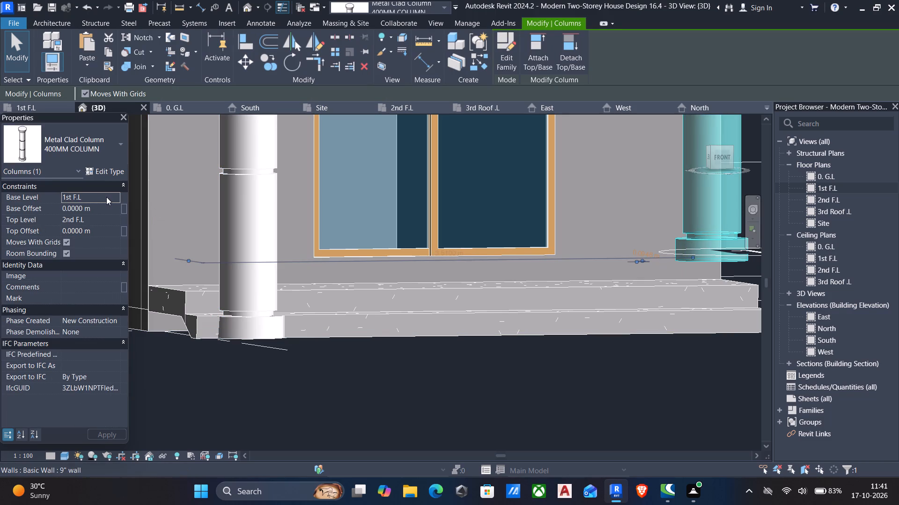
click(111, 196)
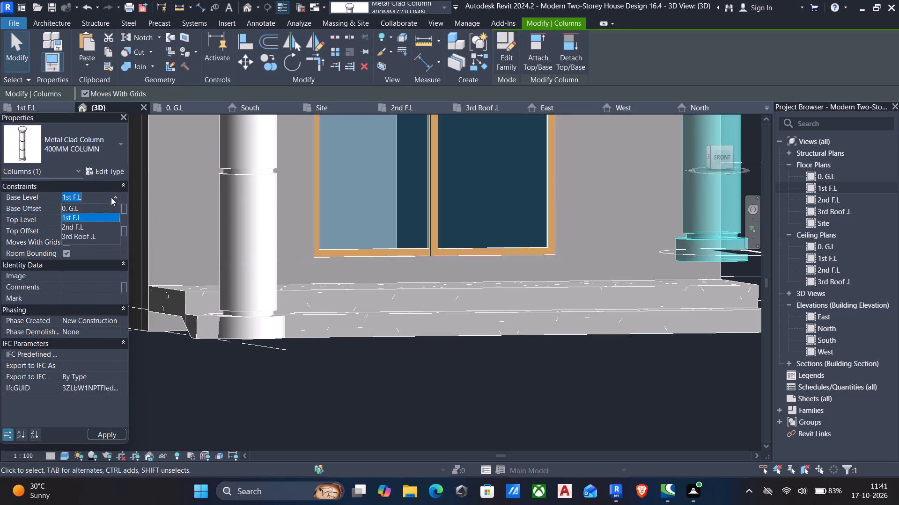
click(85, 208)
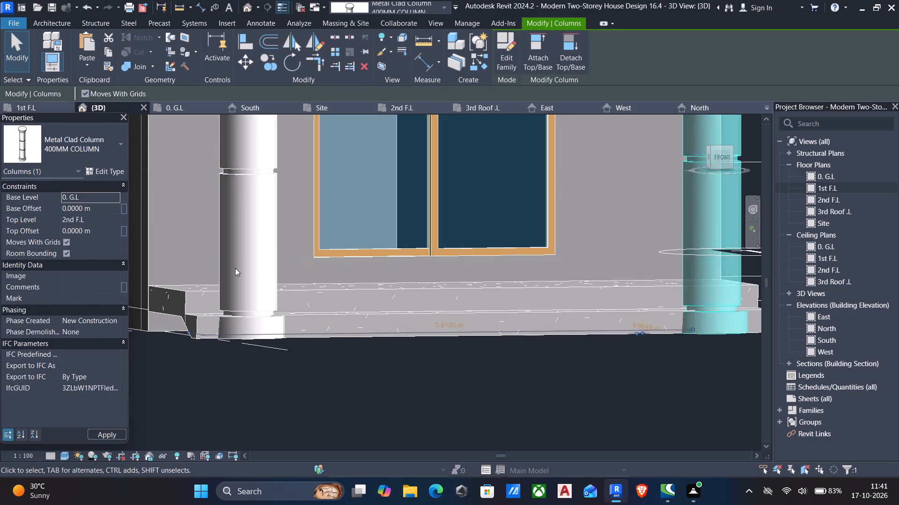
Select all instances of the 400MM COLUMN type, copy them and paste them aligned to the 2nd F.L level.
scroll(244, 276, down, 5)
click(254, 266)
click(254, 266)
click(252, 251)
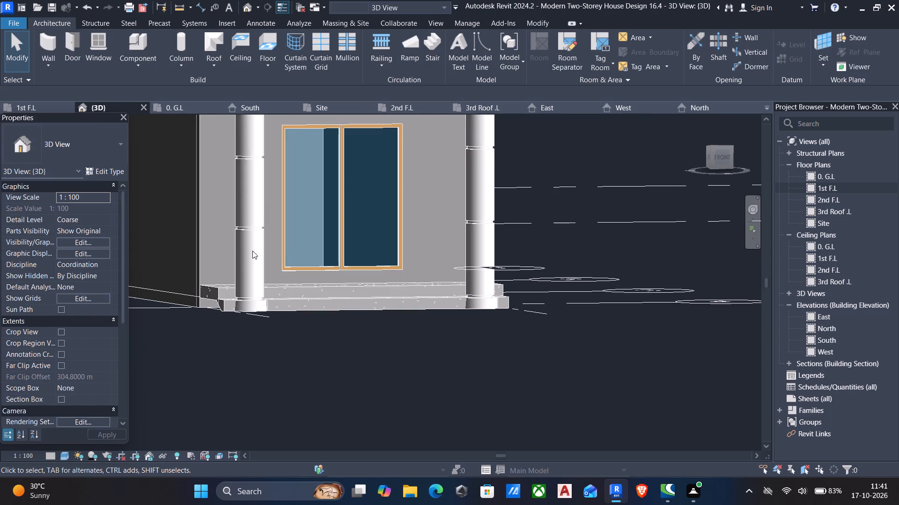
key(Escape)
click(241, 225)
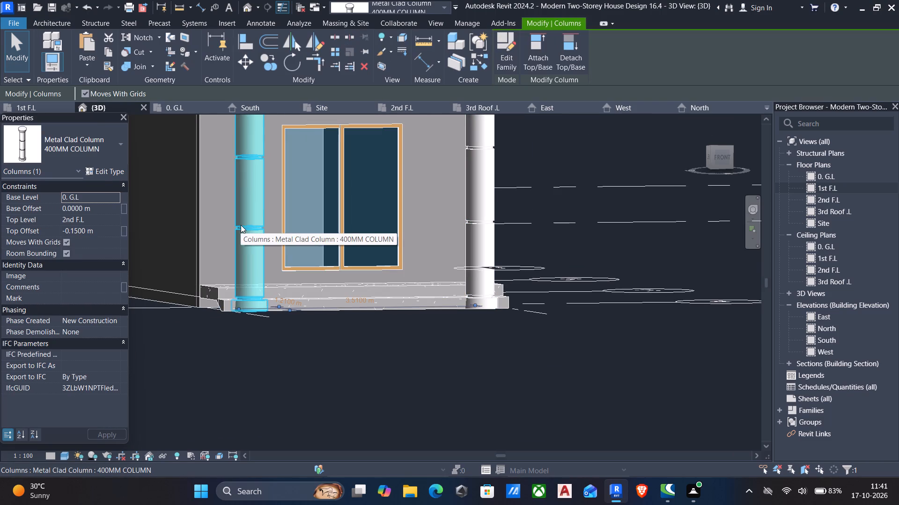
text(SA)
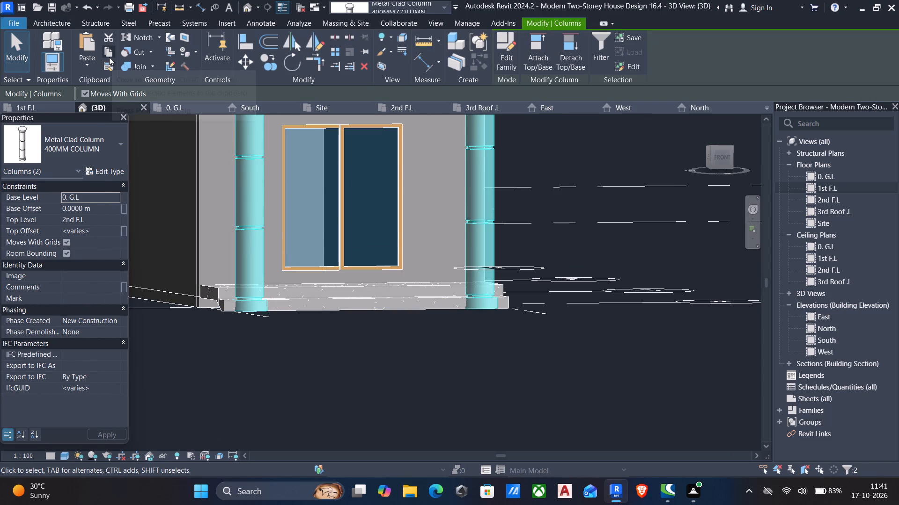
click(109, 57)
click(77, 64)
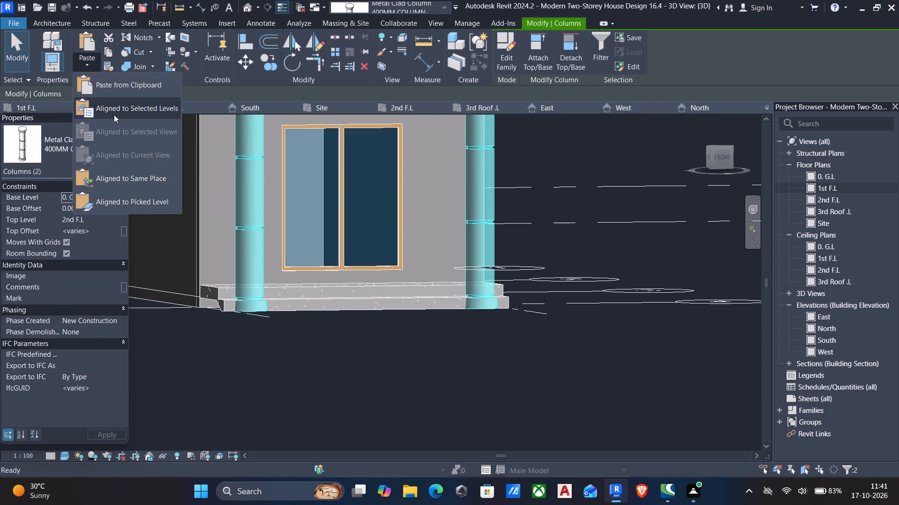
click(114, 115)
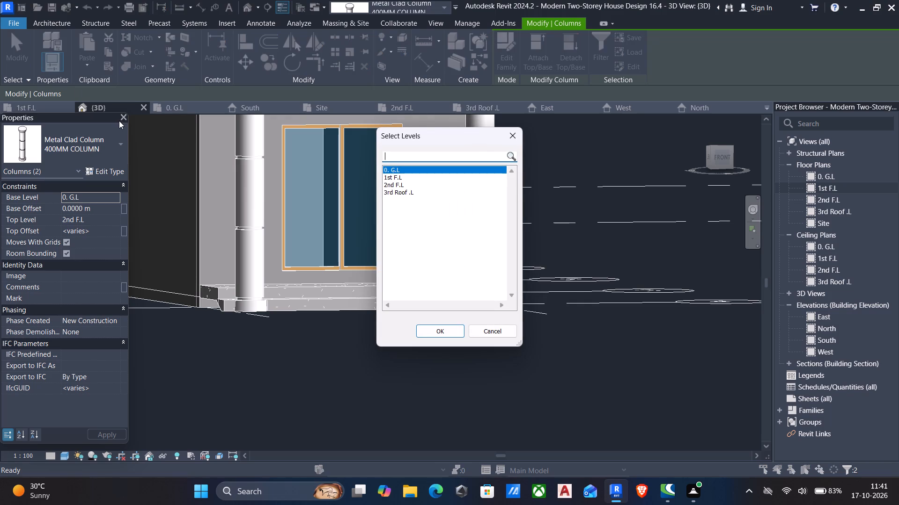
click(392, 183)
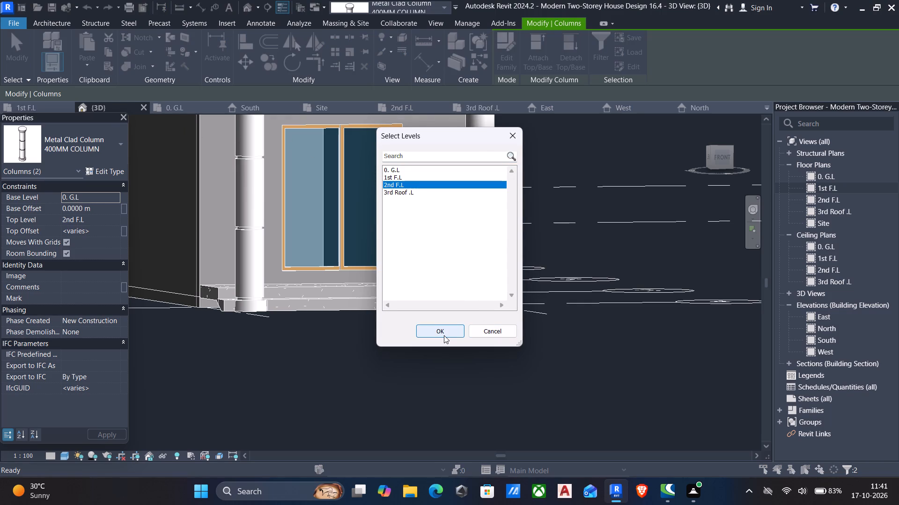
click(440, 331)
Check the pasted balcony columns against the roof and railing, and open the 2nd F.L floor plan.
scroll(440, 325, down, 5)
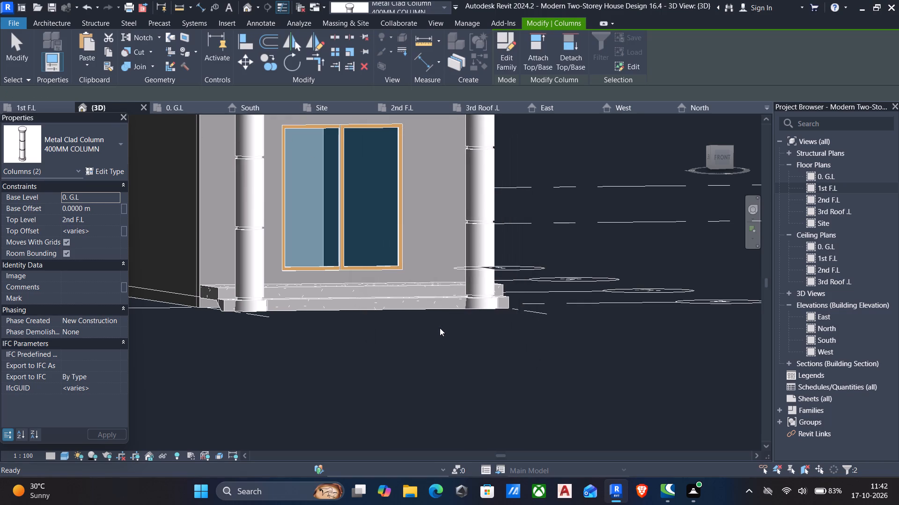
scroll(440, 328, down, 1)
middle_drag(391, 296, 391, 387)
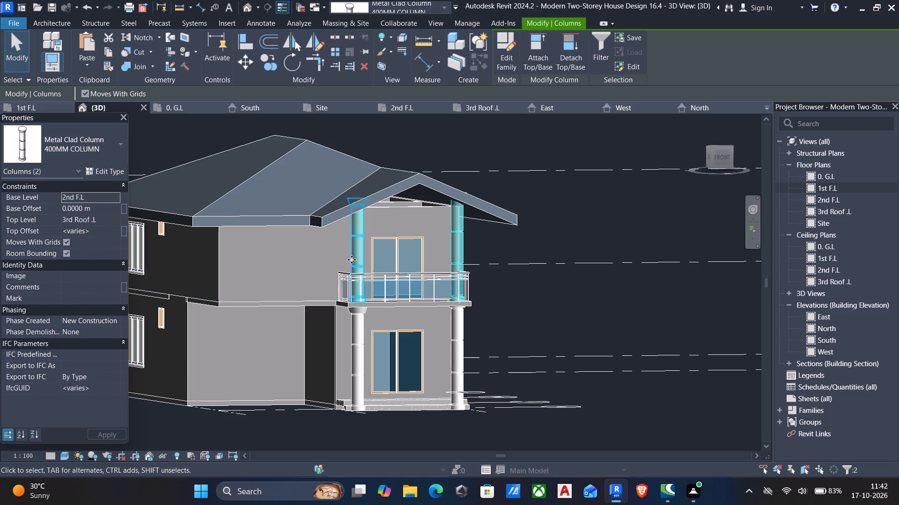
scroll(457, 219, up, 4)
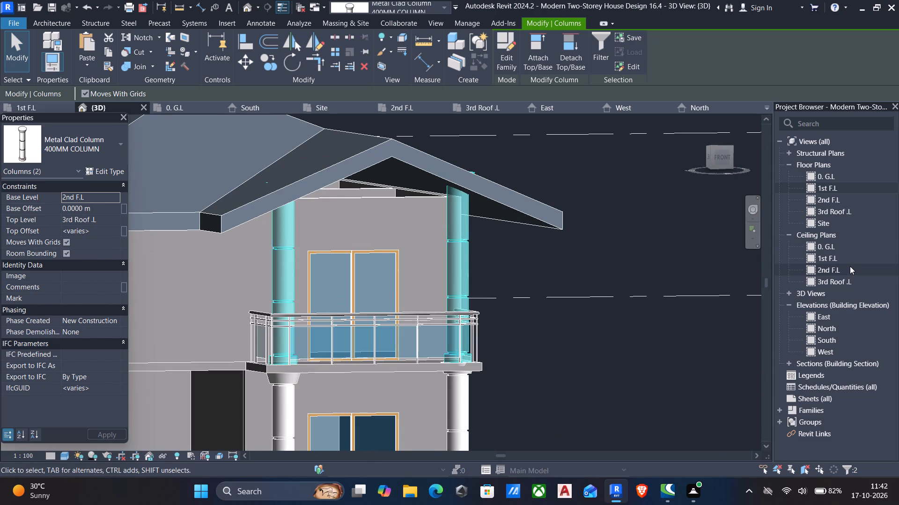
double_click(825, 198)
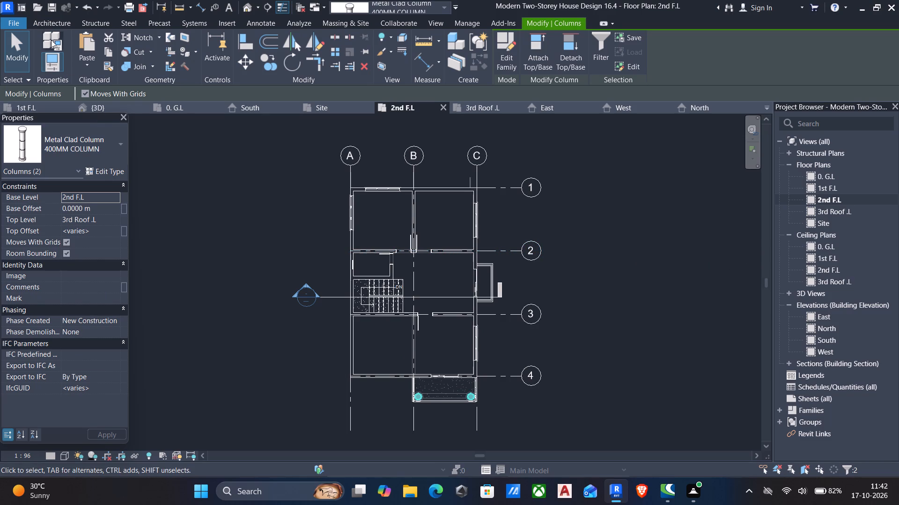
Start the Wall command on the 2nd F.L plan and duplicate the 9" wall type as 200MM WALLL.
click(51, 19)
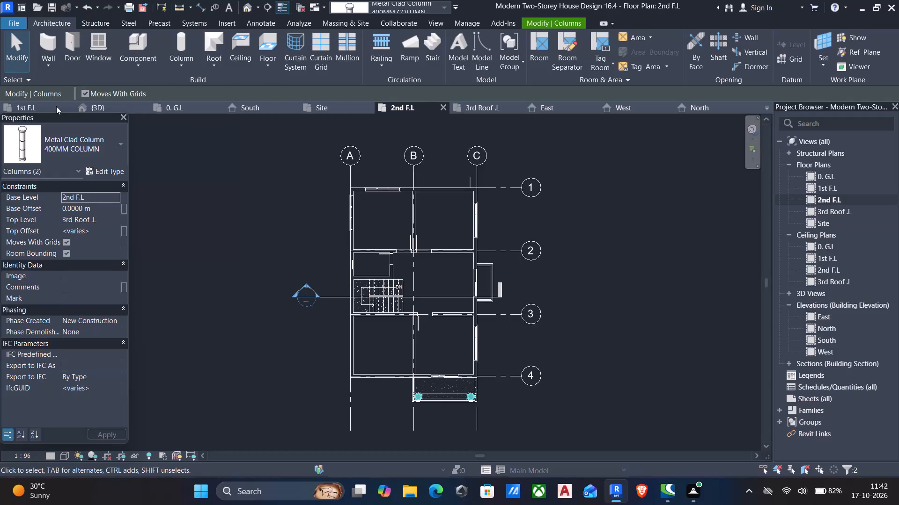
text(WA)
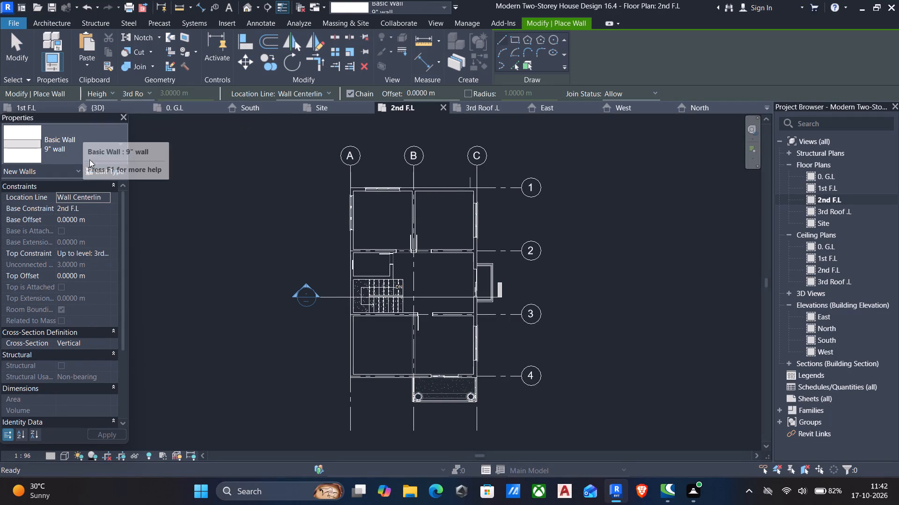
click(106, 166)
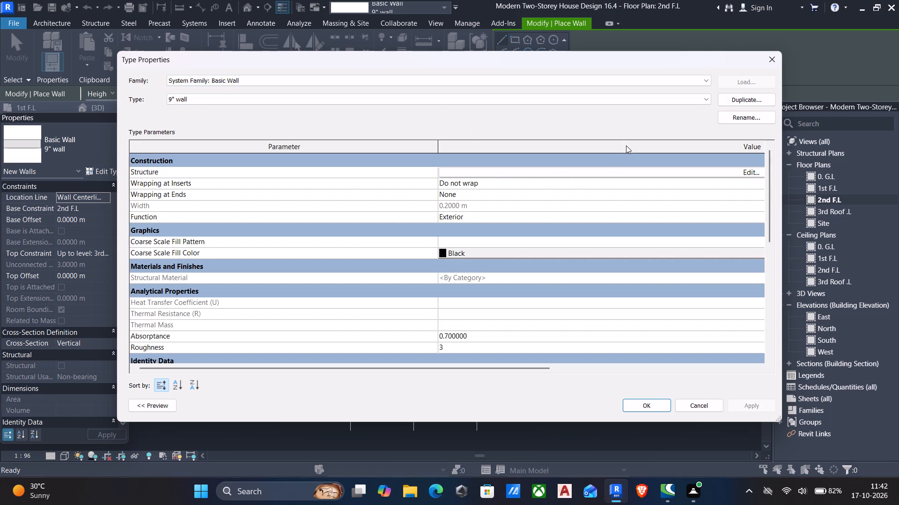
click(771, 56)
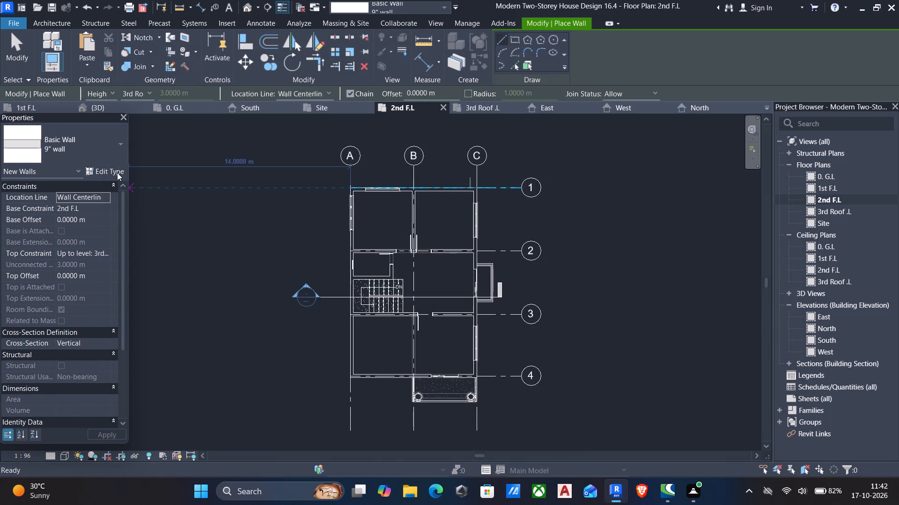
click(117, 173)
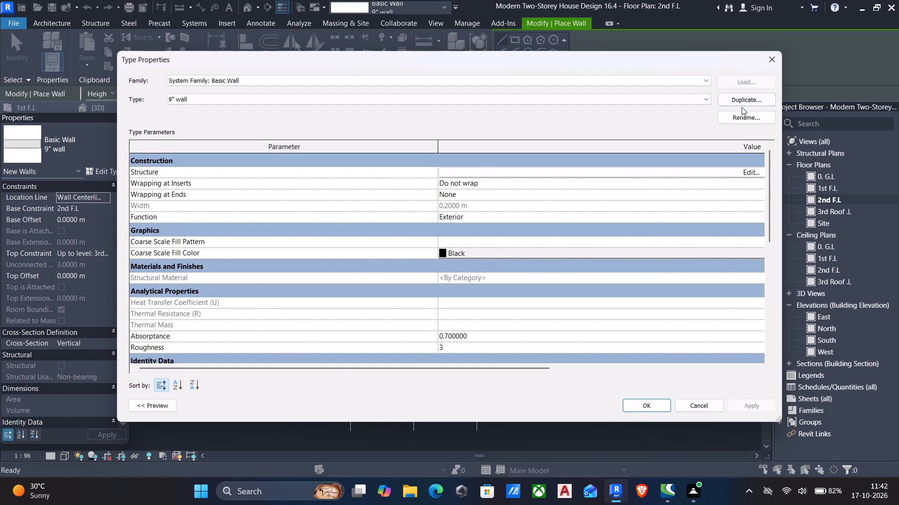
click(740, 104)
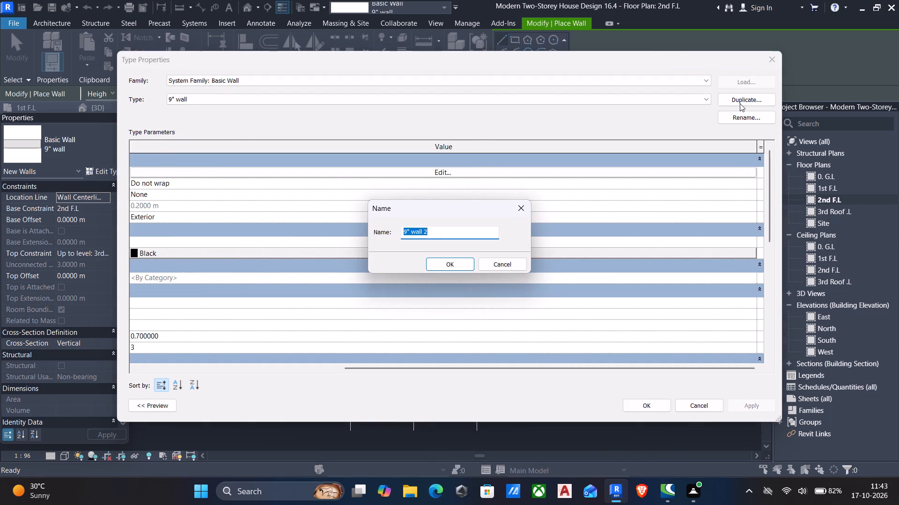
key(BackSpace)
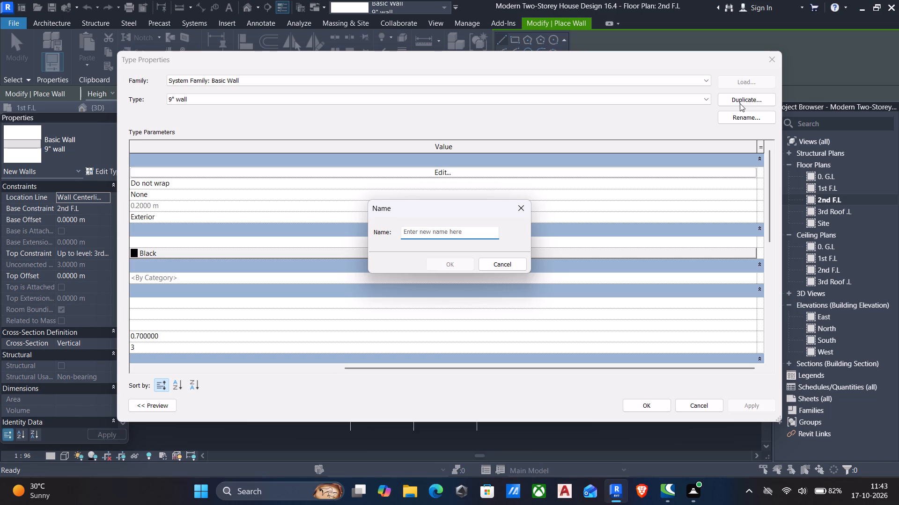
text(200)
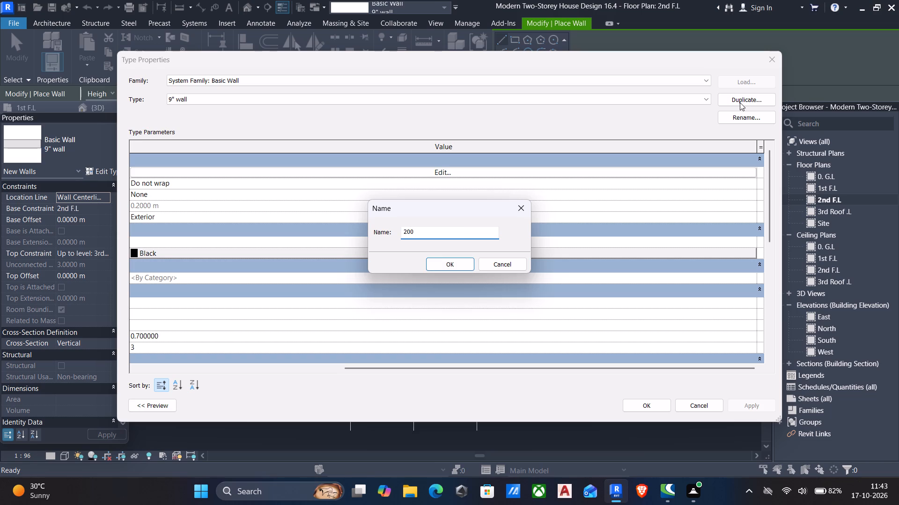
key(m)
text(M WALLL)
click(456, 267)
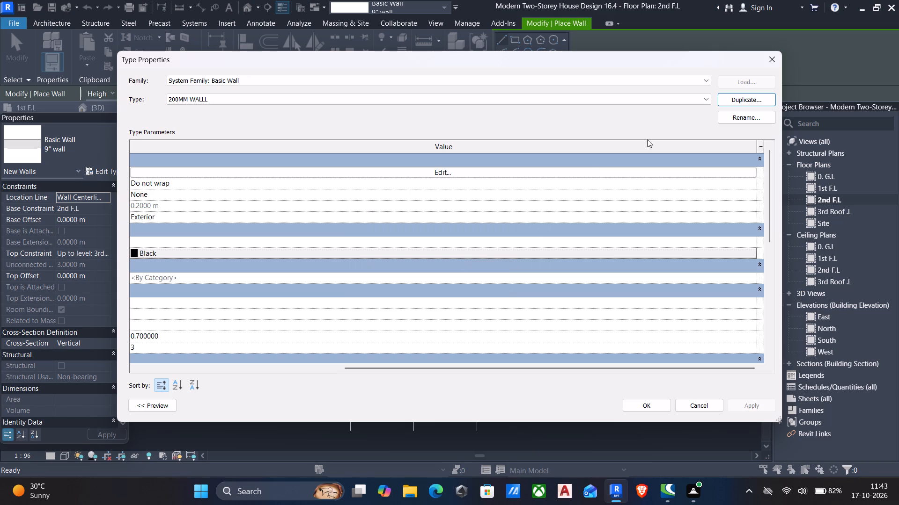
Set the structure layer thickness of the new 200MM WALLL type to 200 mm and apply the type.
click(442, 171)
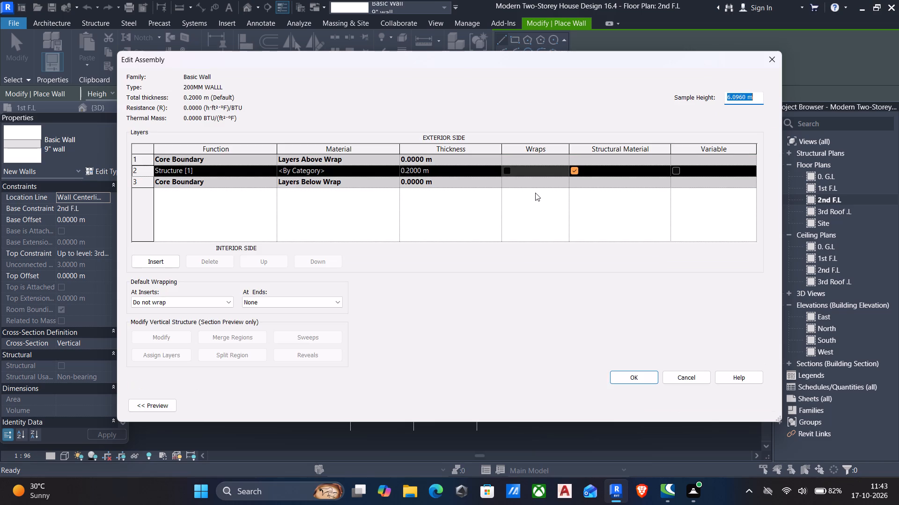
click(457, 171)
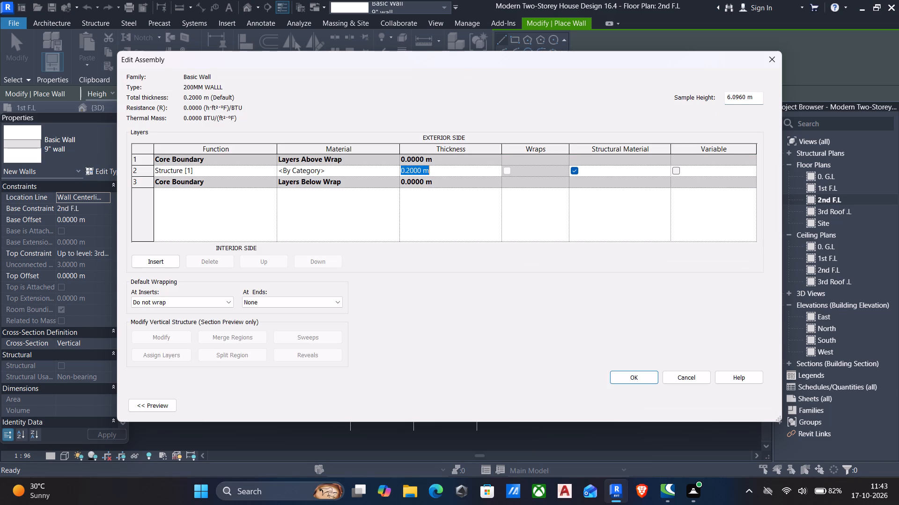
text(200)
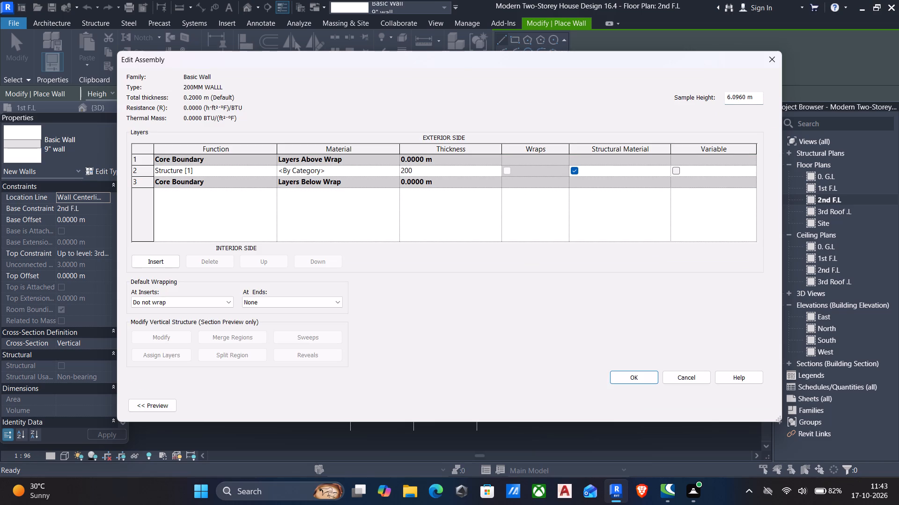
text(MM)
key(Return)
click(630, 375)
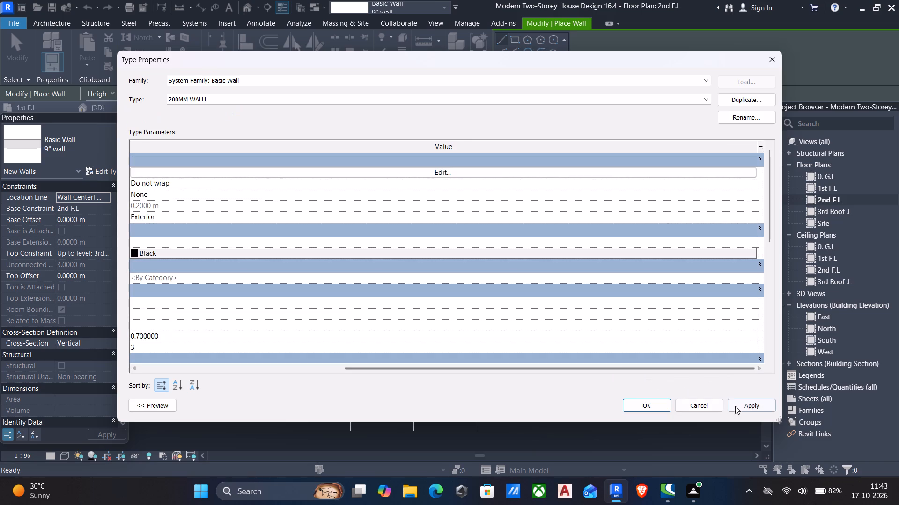
click(737, 407)
click(644, 408)
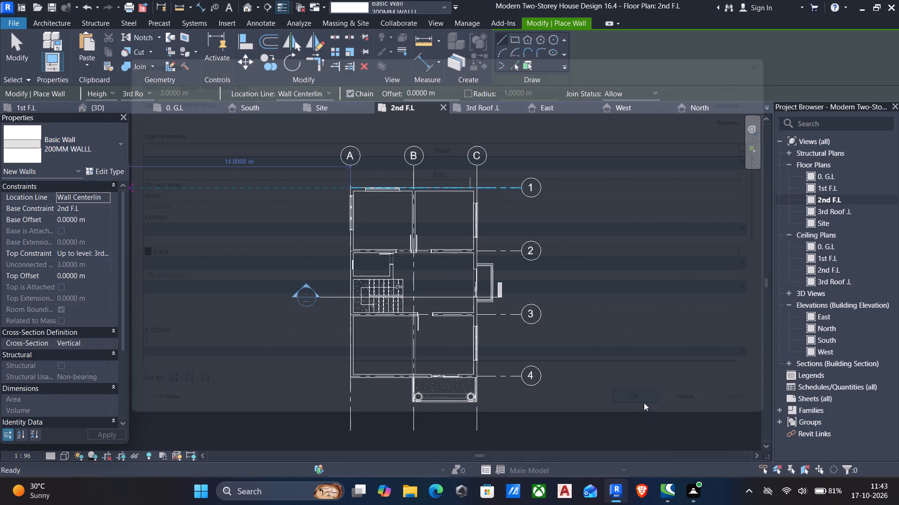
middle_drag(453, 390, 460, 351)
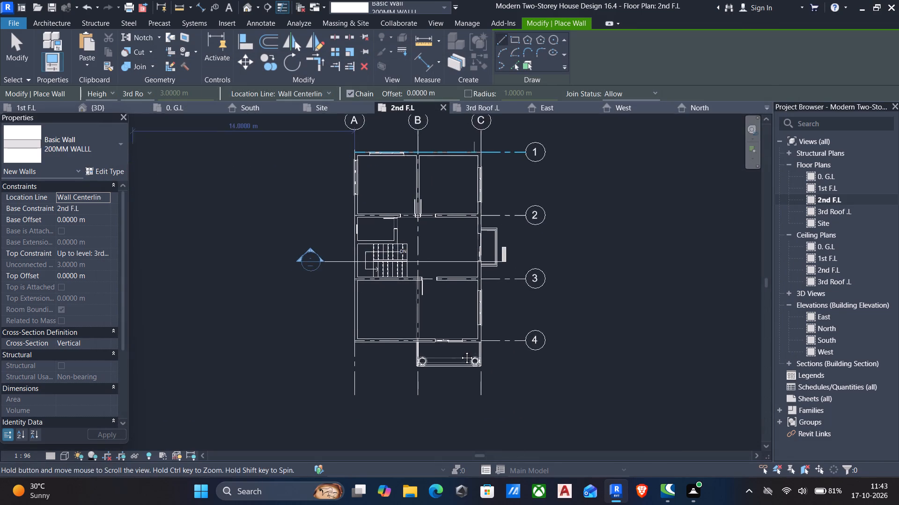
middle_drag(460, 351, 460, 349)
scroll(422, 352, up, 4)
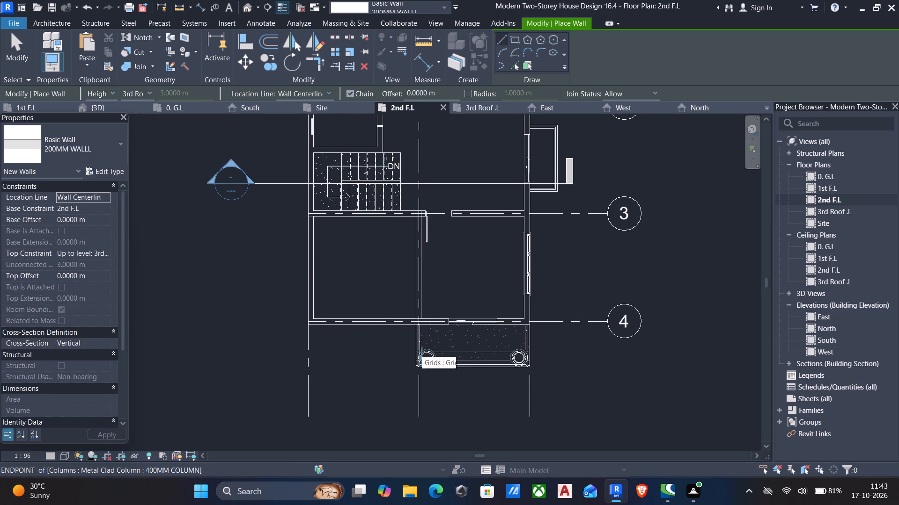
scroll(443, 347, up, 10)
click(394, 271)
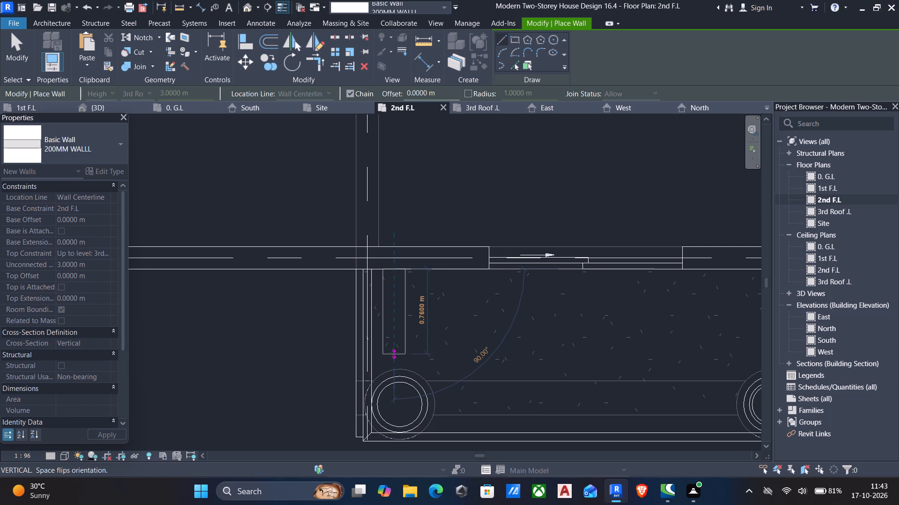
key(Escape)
Set the structure layer thickness of the 200MM WALLL type to 100 mm.
click(96, 145)
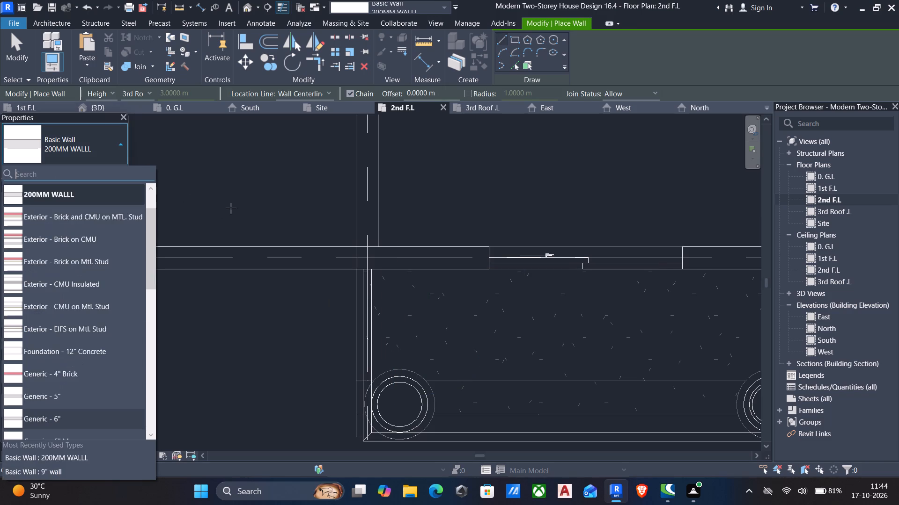
click(84, 136)
click(111, 173)
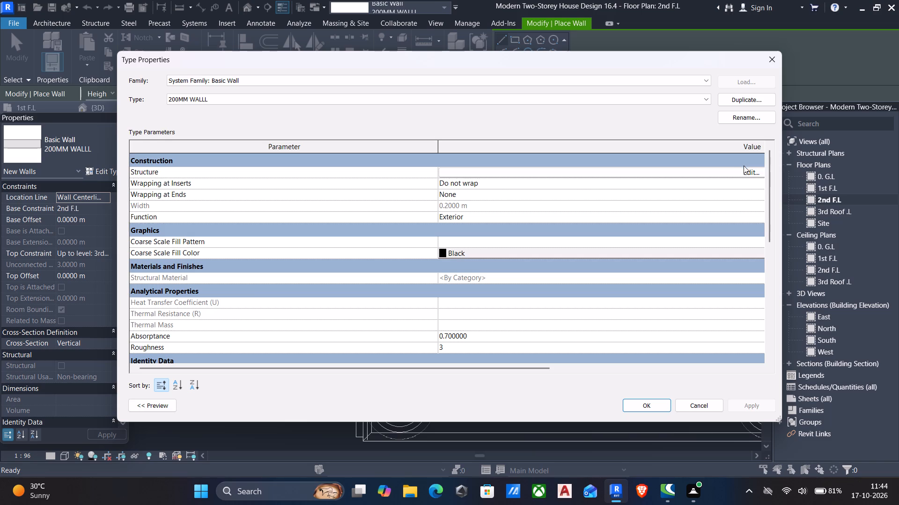
click(745, 171)
click(463, 169)
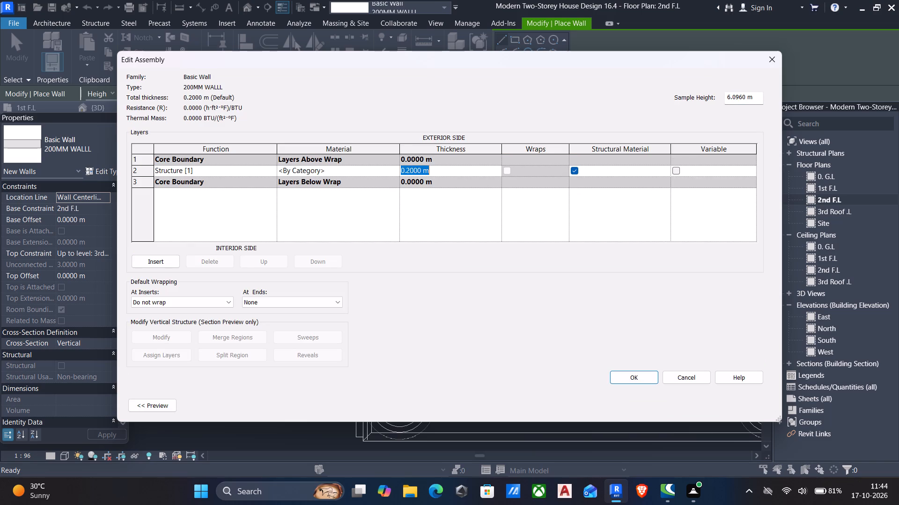
text(100MM)
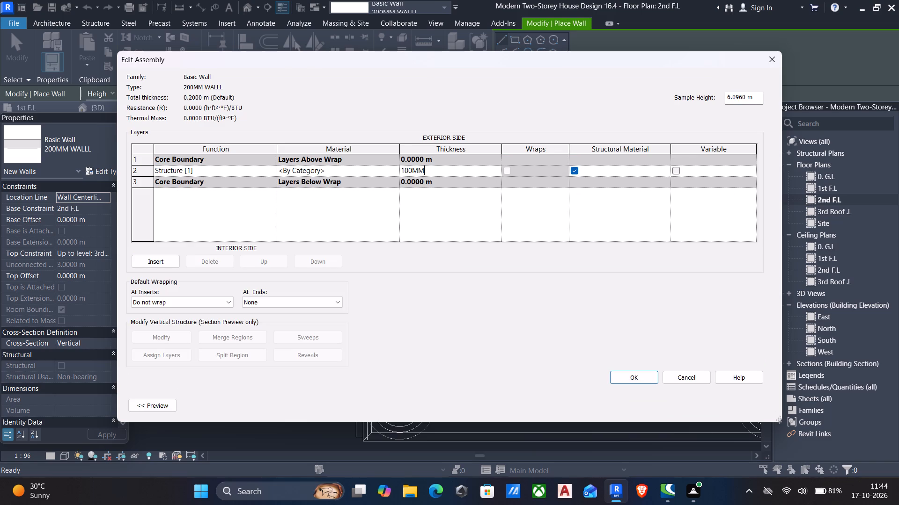
key(Return)
click(638, 375)
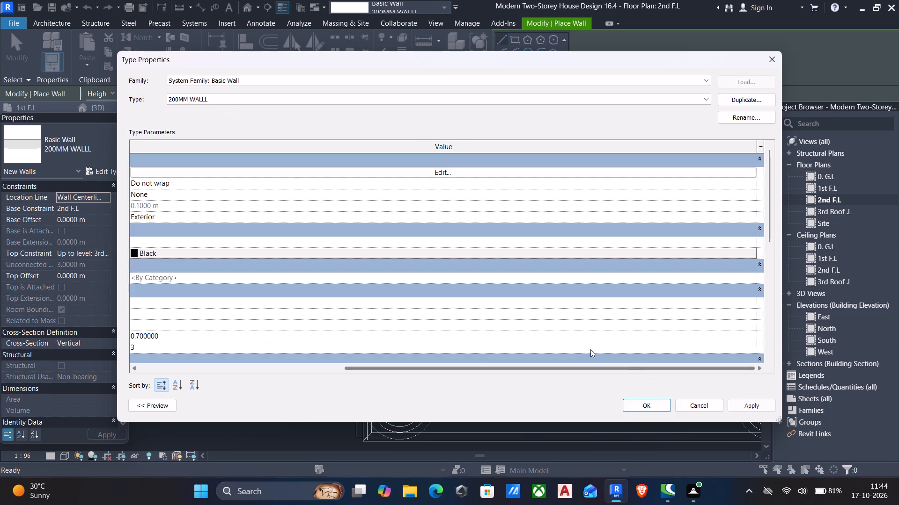
click(752, 402)
click(658, 399)
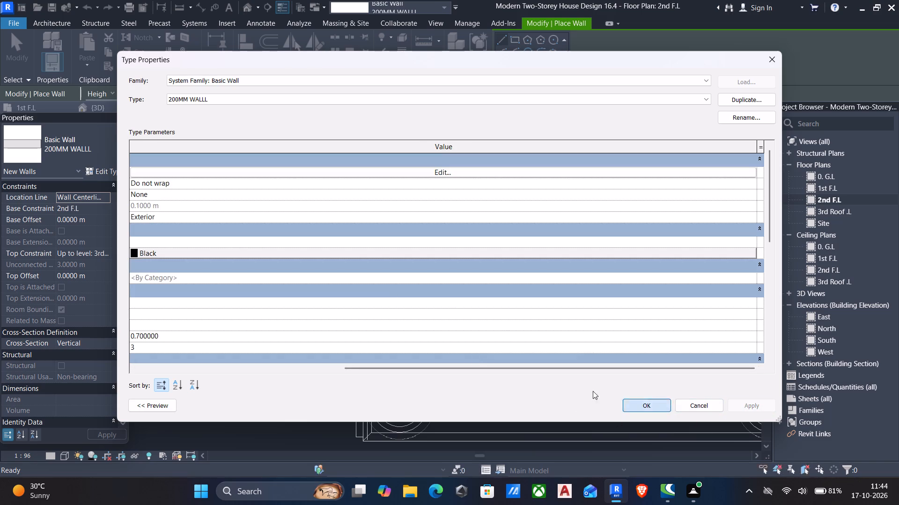
Draw three connected 200MM WALLL walls in a U shape on the balcony off the grid 4 wall, about 3.28 m wide.
click(413, 273)
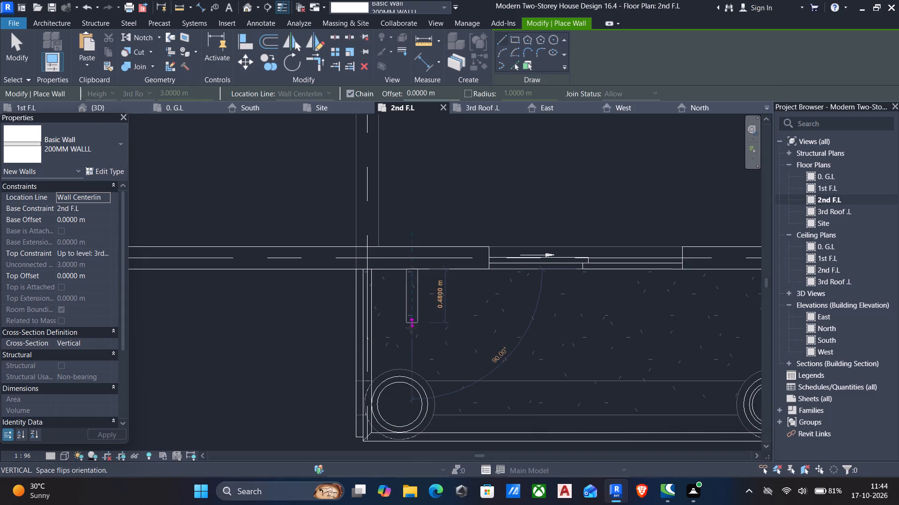
click(410, 344)
middle_drag(525, 332, 447, 346)
scroll(447, 346, down, 2)
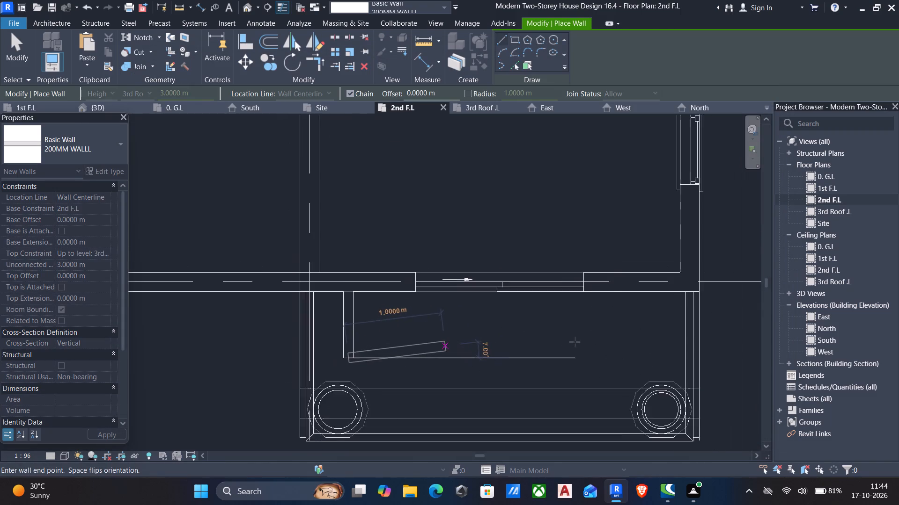
scroll(630, 365, up, 2)
click(644, 360)
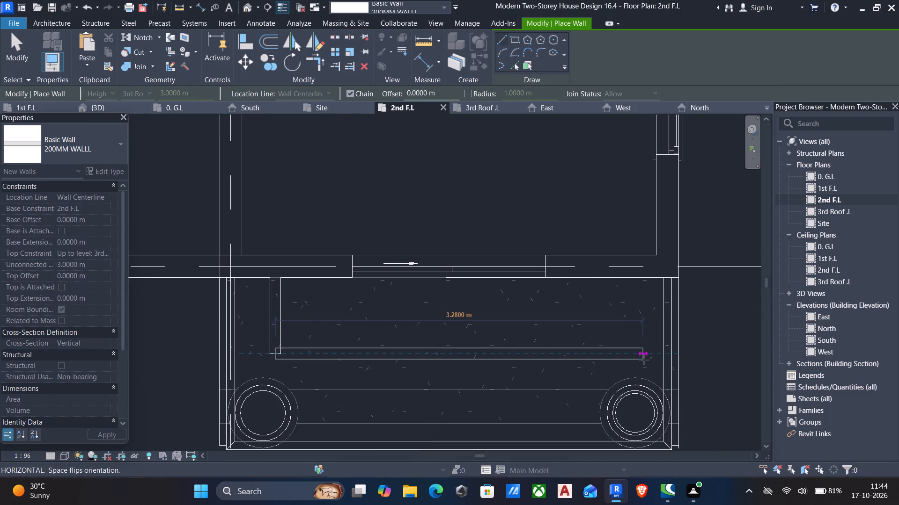
click(648, 281)
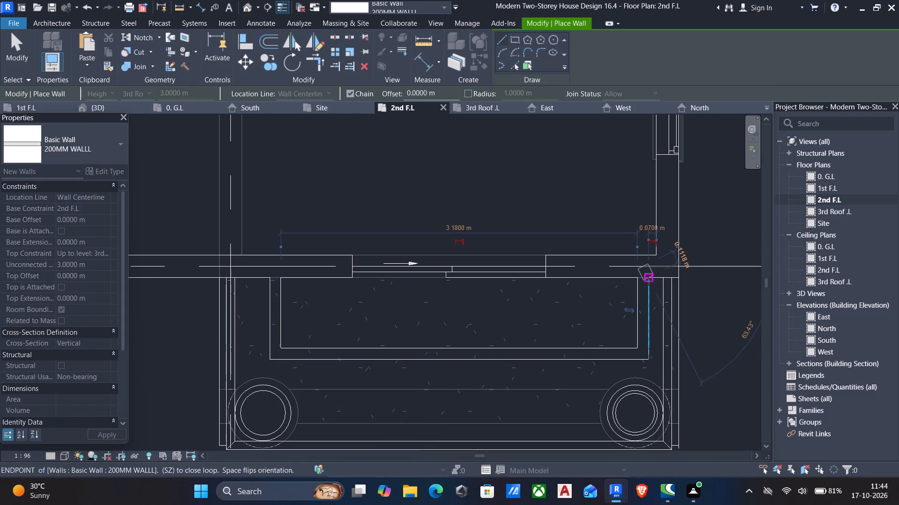
key(Escape)
key(Escape)
Align the outer face of the new balcony side wall near grid B with the outer edge of the railing.
key(a)
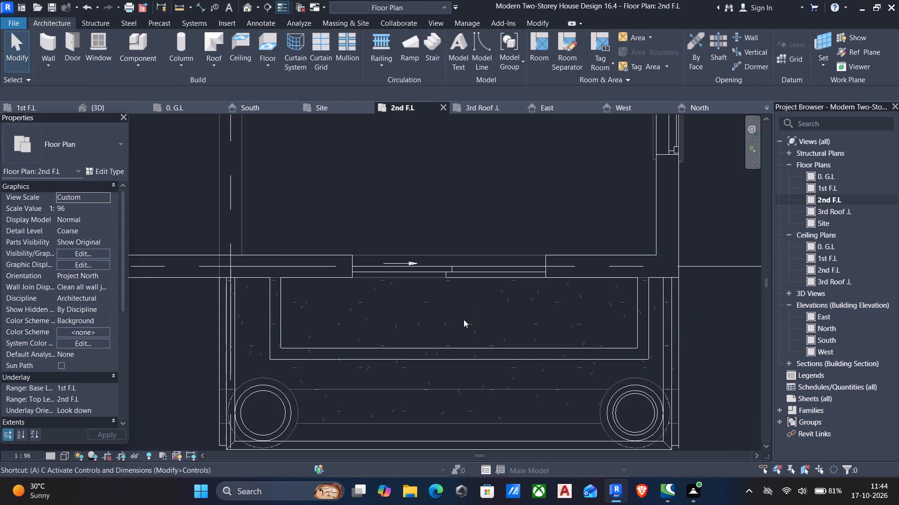
key(l)
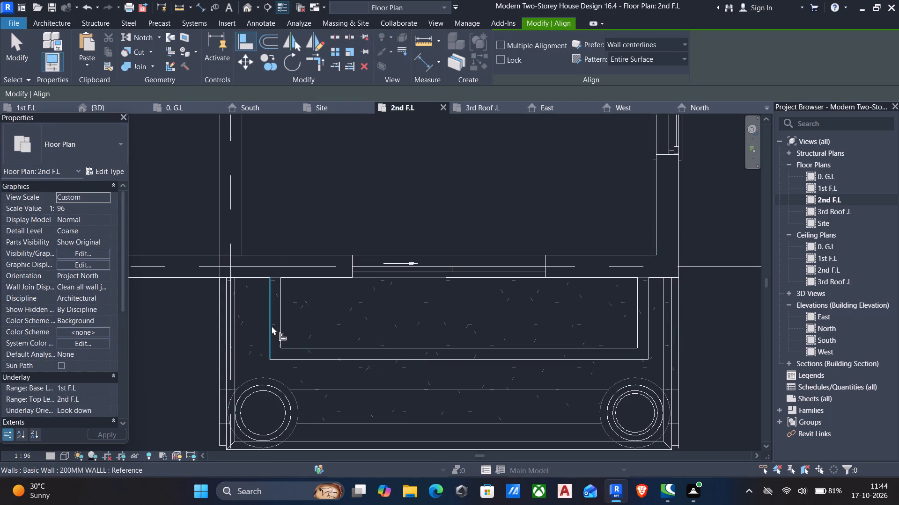
scroll(234, 332, up, 3)
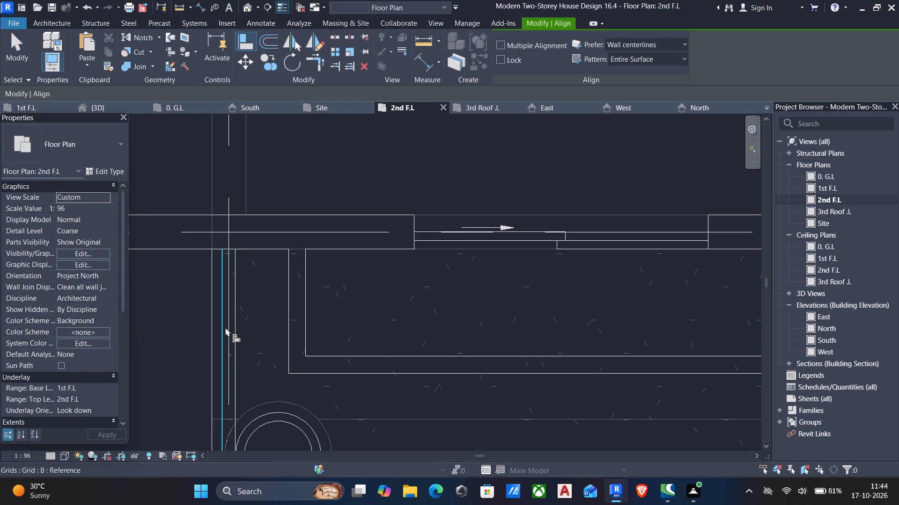
click(225, 327)
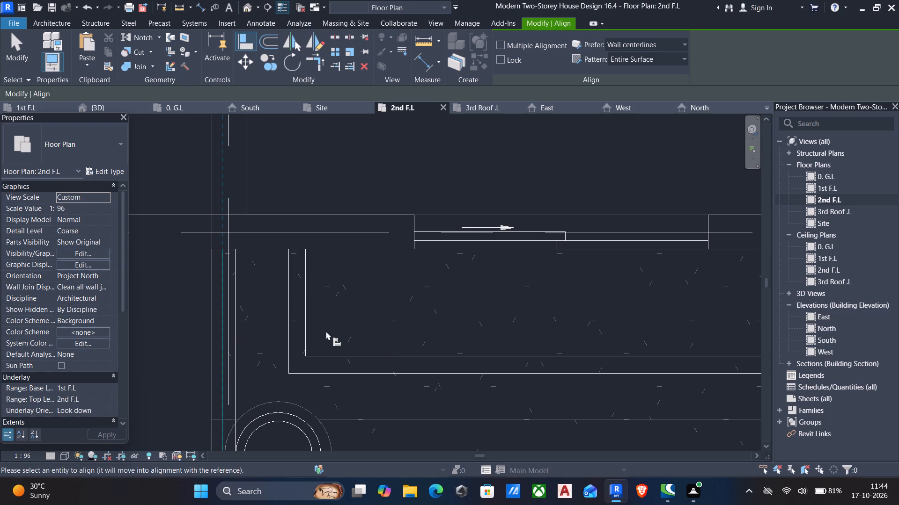
click(292, 327)
Align the outer face of the balcony side wall near grid A with the outer edge of the railing.
scroll(293, 331, down, 5)
scroll(604, 334, up, 4)
click(595, 323)
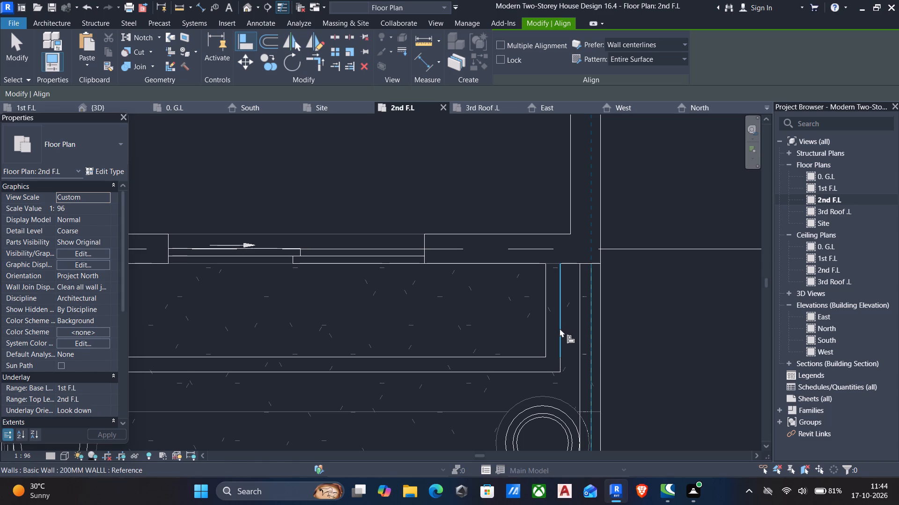
click(560, 328)
Align the outer face of the front balcony wall with the inner edge of the front top rail.
scroll(541, 339, down, 4)
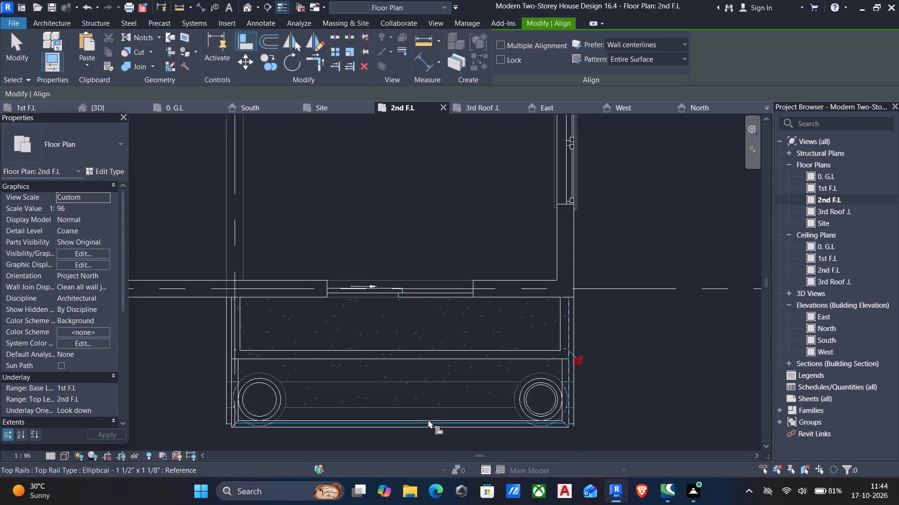
scroll(428, 419, up, 4)
middle_drag(428, 419, 420, 316)
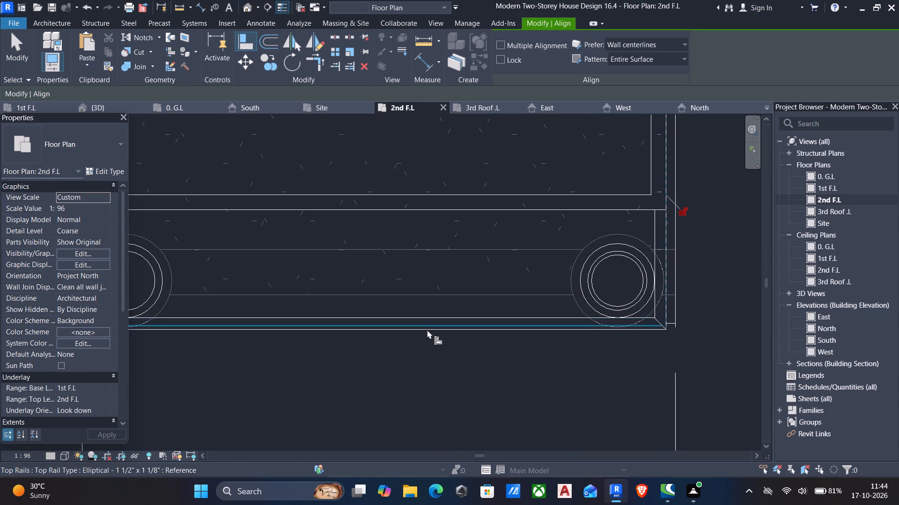
scroll(427, 330, up, 3)
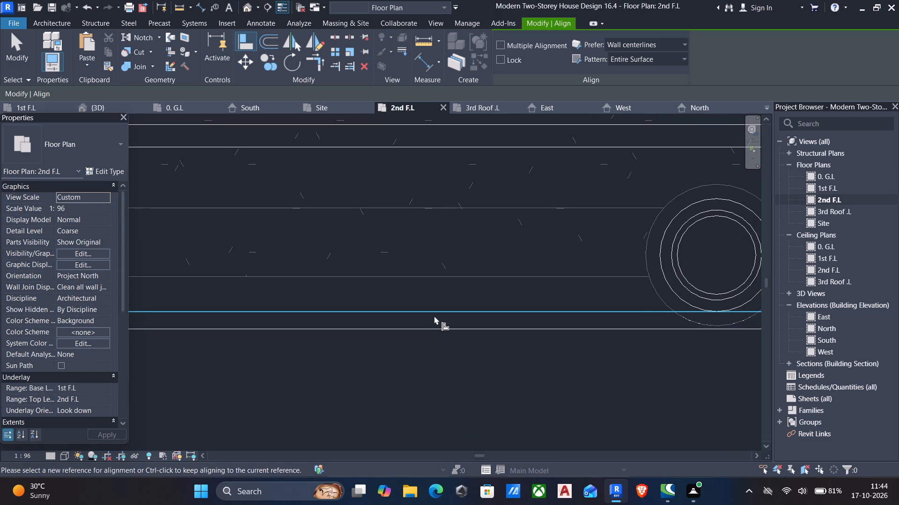
scroll(434, 316, down, 3)
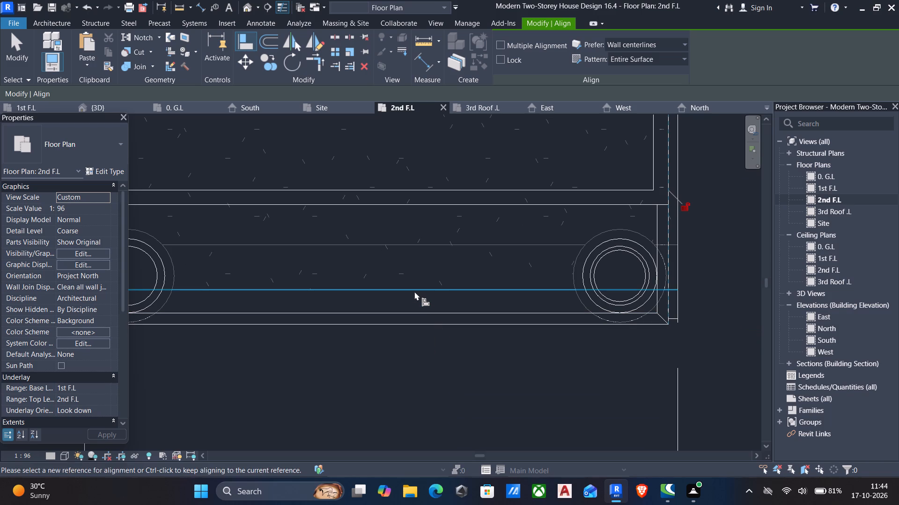
scroll(414, 291, up, 1)
middle_drag(414, 291, 486, 319)
scroll(487, 319, down, 6)
scroll(350, 327, up, 4)
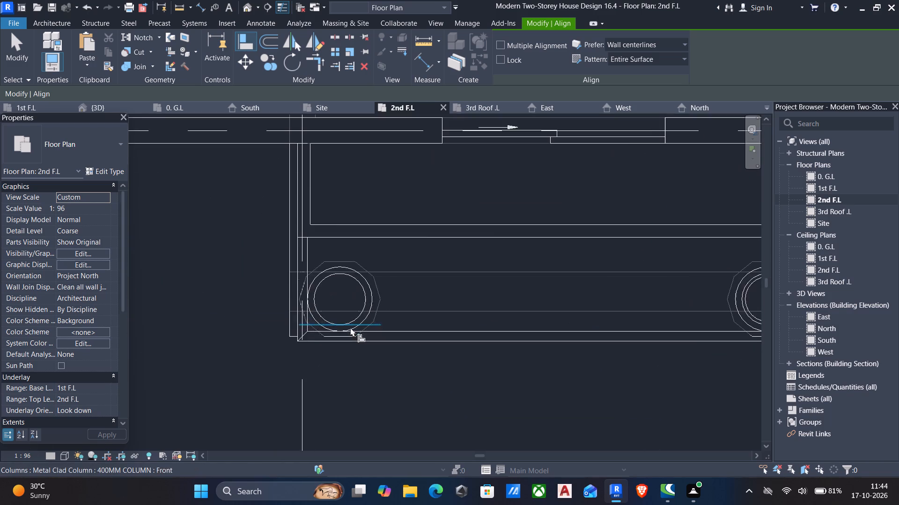
scroll(300, 325, up, 5)
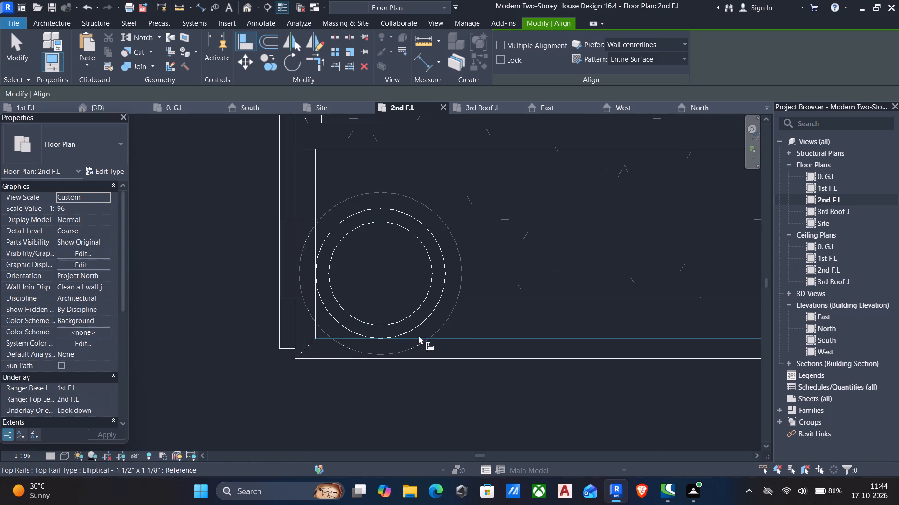
click(550, 335)
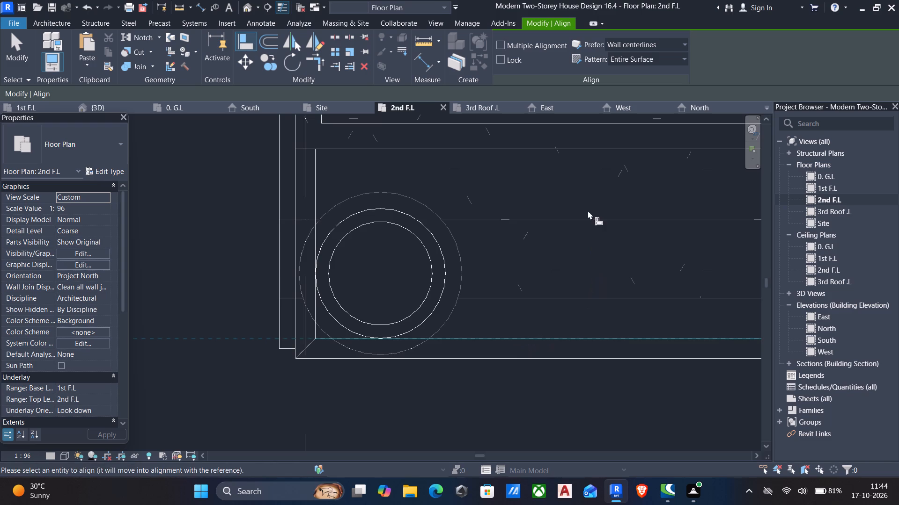
click(576, 152)
scroll(558, 189, down, 5)
middle_drag(620, 376, 604, 378)
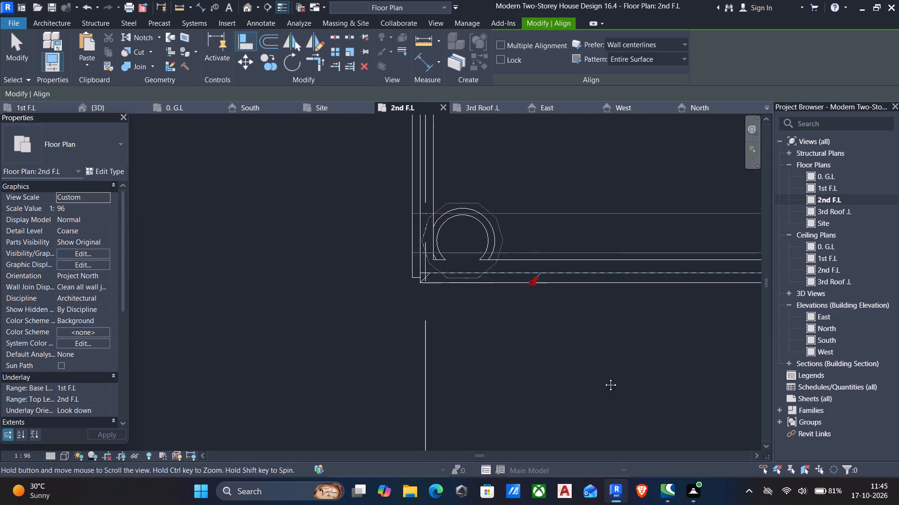
middle_drag(604, 378, 413, 331)
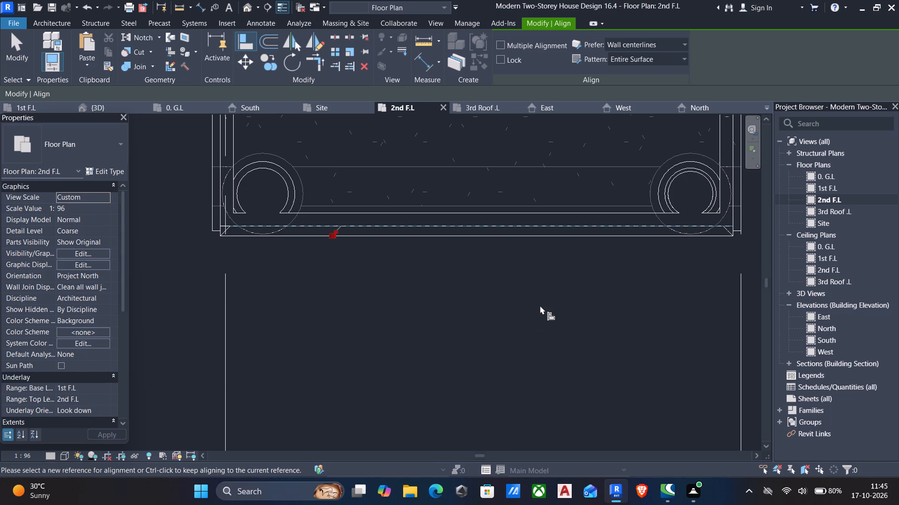
middle_drag(526, 336, 473, 353)
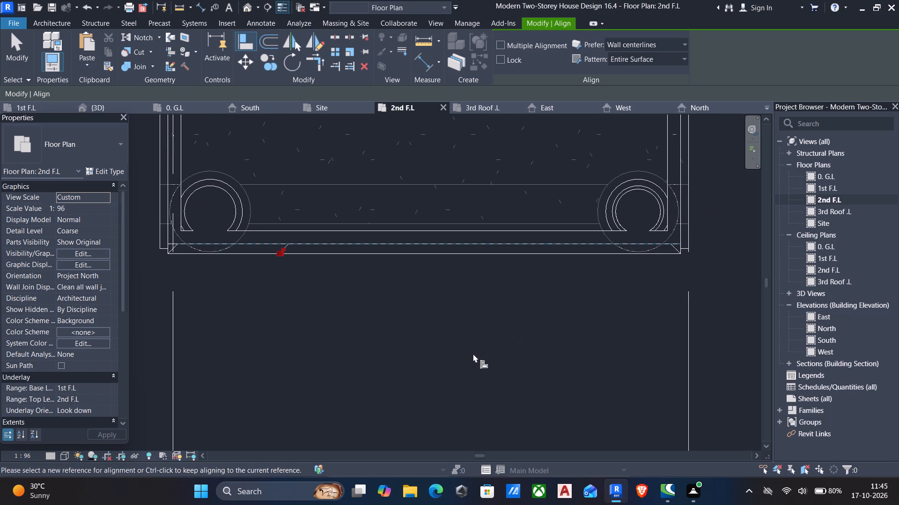
Examine how the new balcony walls sit against the railing and columns in 3D and in the 2nd F.L plan.
click(245, 9)
middle_drag(418, 272, 503, 256)
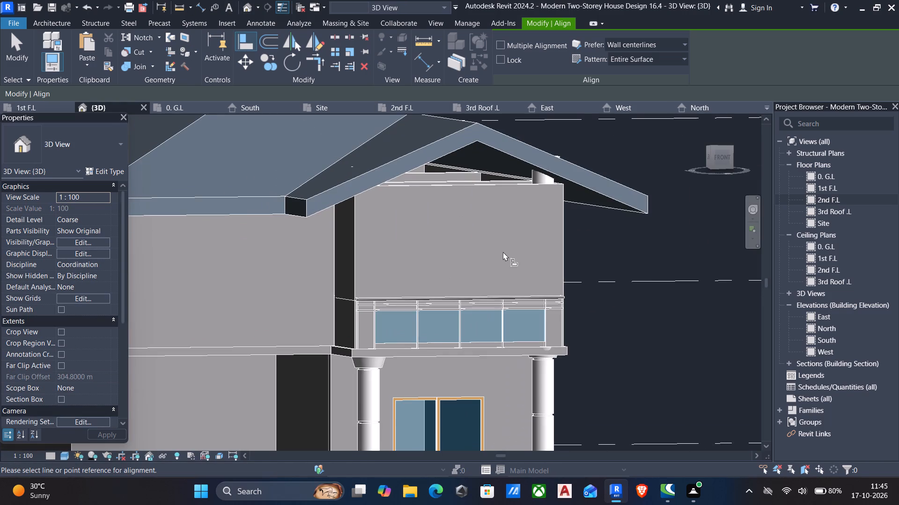
key(Escape)
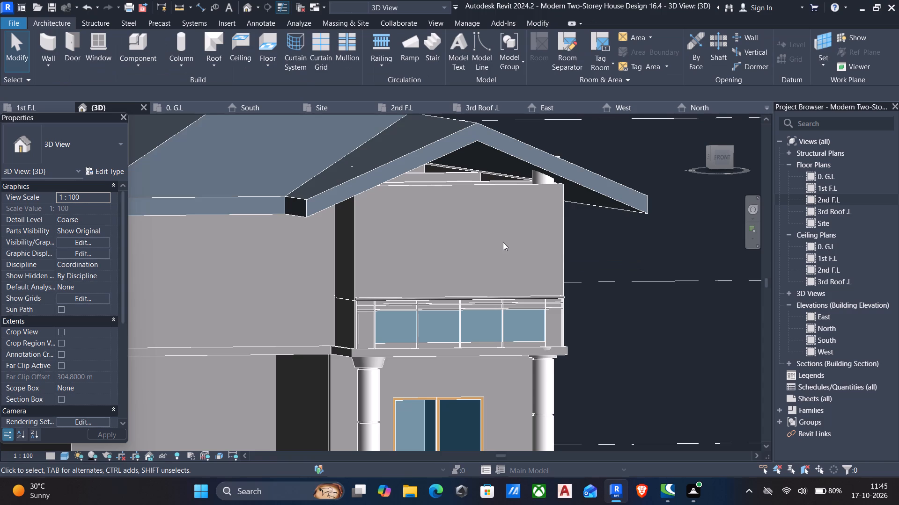
scroll(450, 264, down, 1)
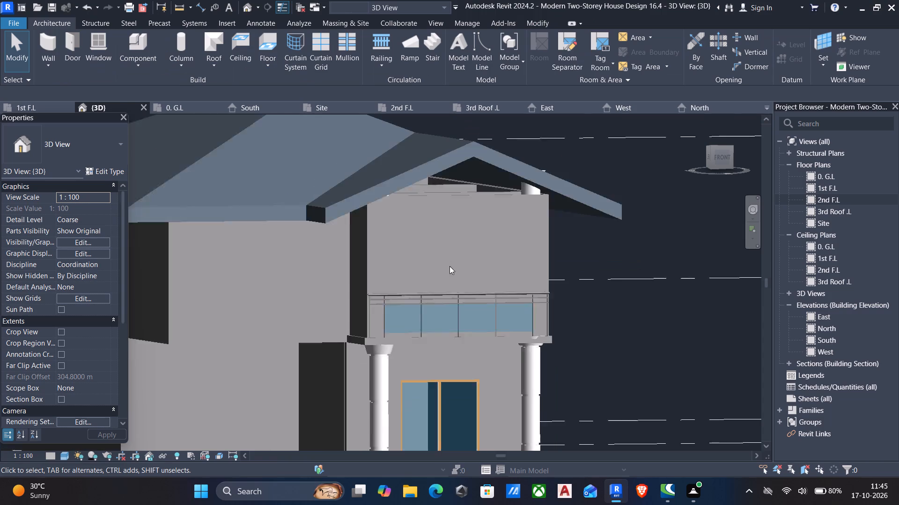
scroll(449, 266, down, 2)
shift+scroll(609, 433, down, 4)
scroll(607, 400, up, 1)
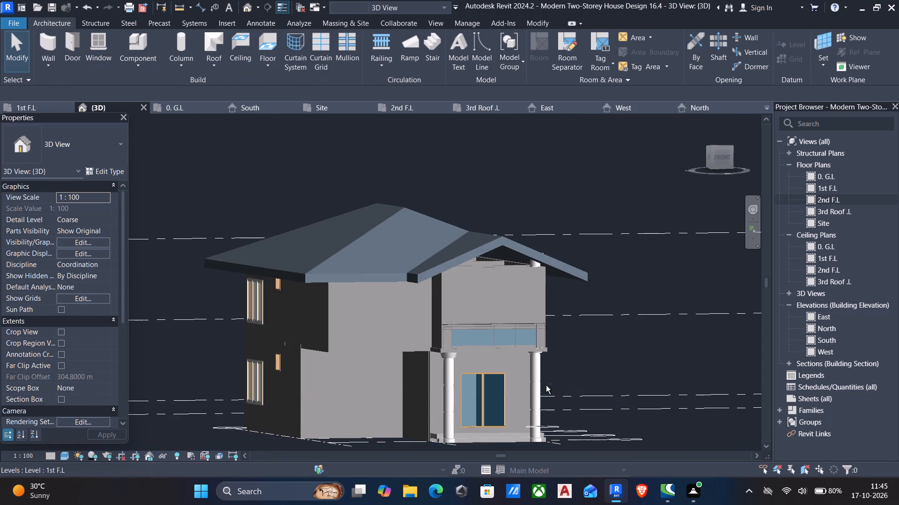
shift+middle_drag(541, 385, 639, 502)
middle_drag(682, 398, 545, 330)
scroll(518, 310, up, 5)
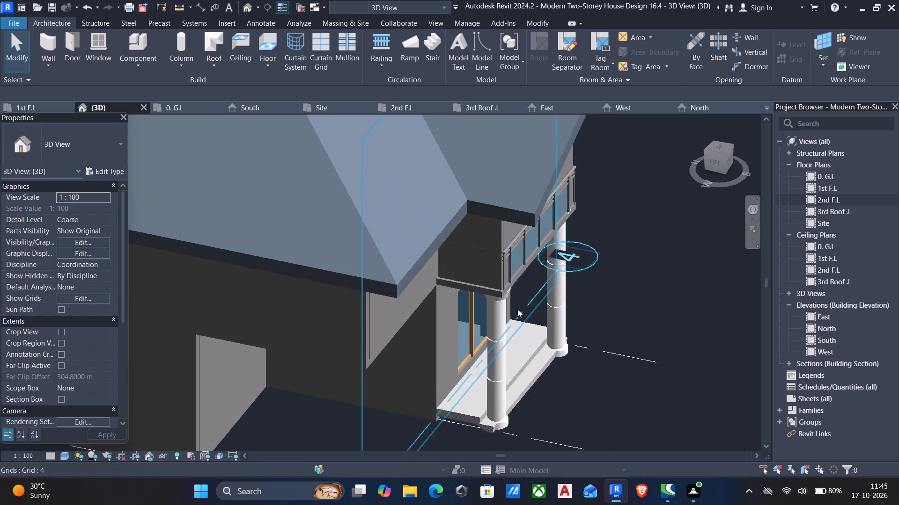
scroll(499, 226, up, 4)
scroll(534, 245, up, 4)
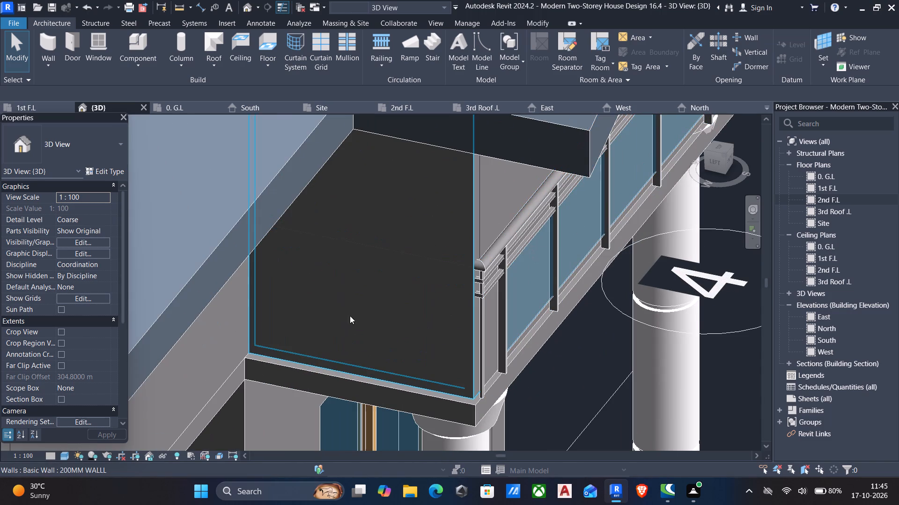
double_click(851, 198)
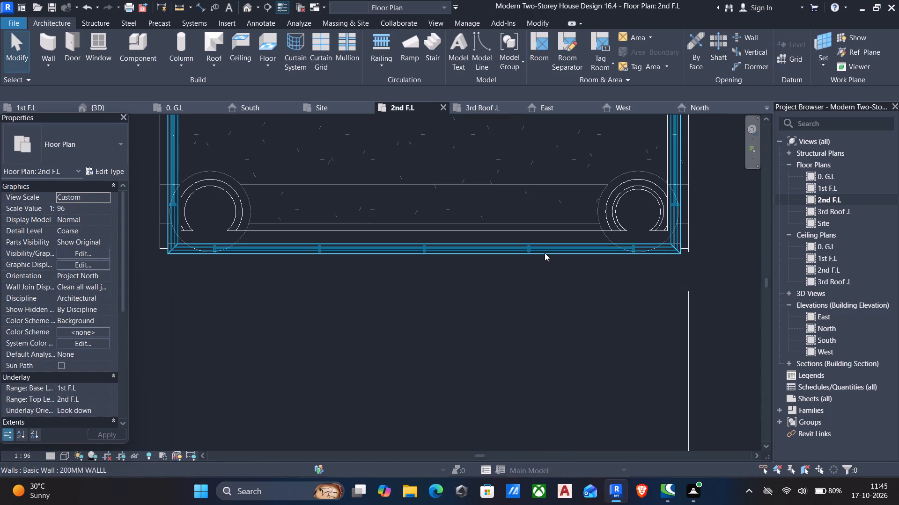
click(545, 253)
click(557, 228)
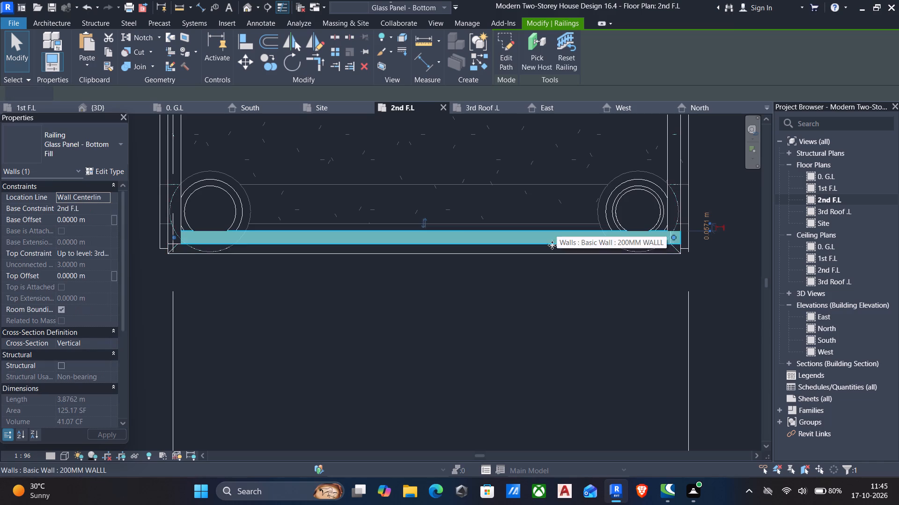
scroll(552, 255, up, 4)
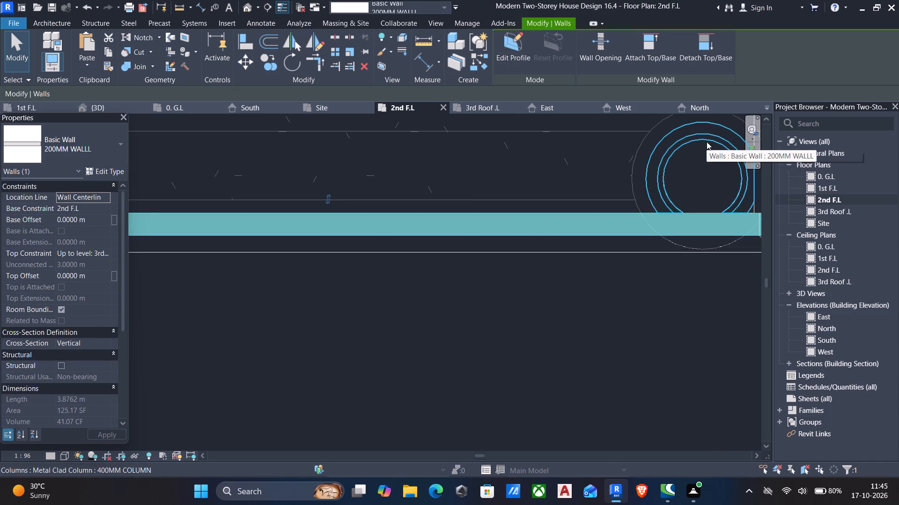
click(251, 7)
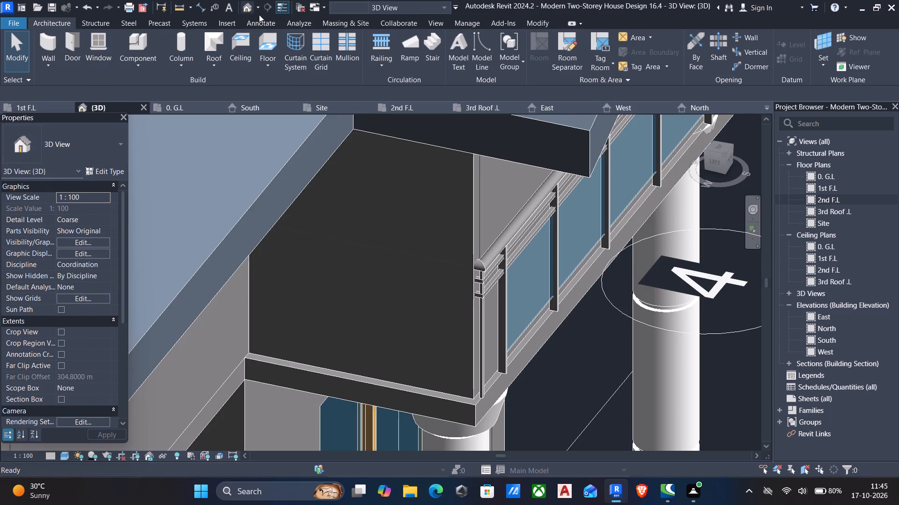
Select all three 200MM WALLL balcony walls in the 3D view and set their base offset to 2.4 m.
click(473, 195)
text(SA)
scroll(474, 195, down, 5)
scroll(535, 259, down, 5)
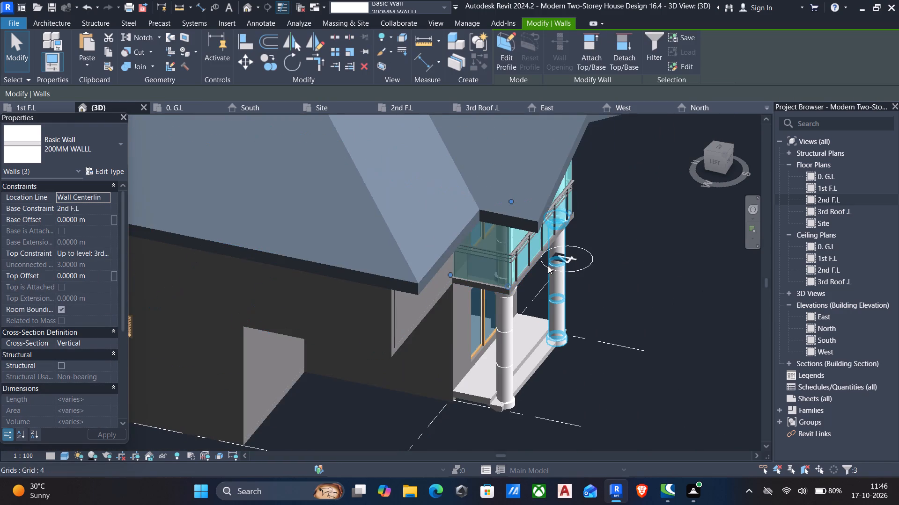
shift+middle_drag(571, 262, 391, 196)
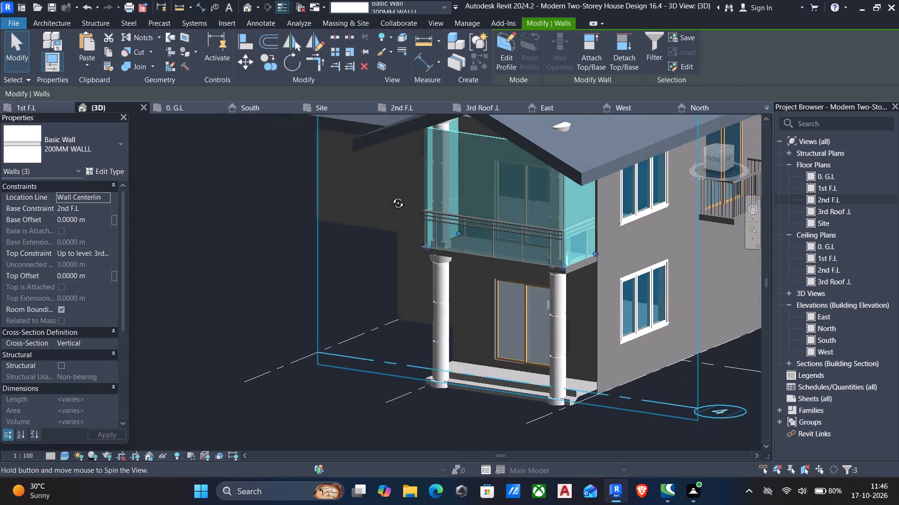
shift+middle_drag(391, 196, 396, 196)
shift+middle_drag(406, 194, 414, 192)
shift+middle_drag(470, 196, 411, 203)
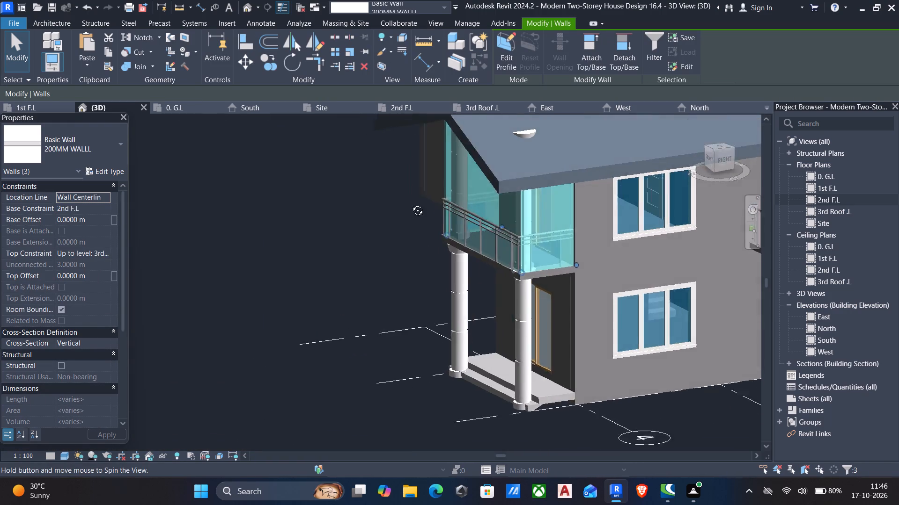
shift+middle_drag(411, 203, 435, 203)
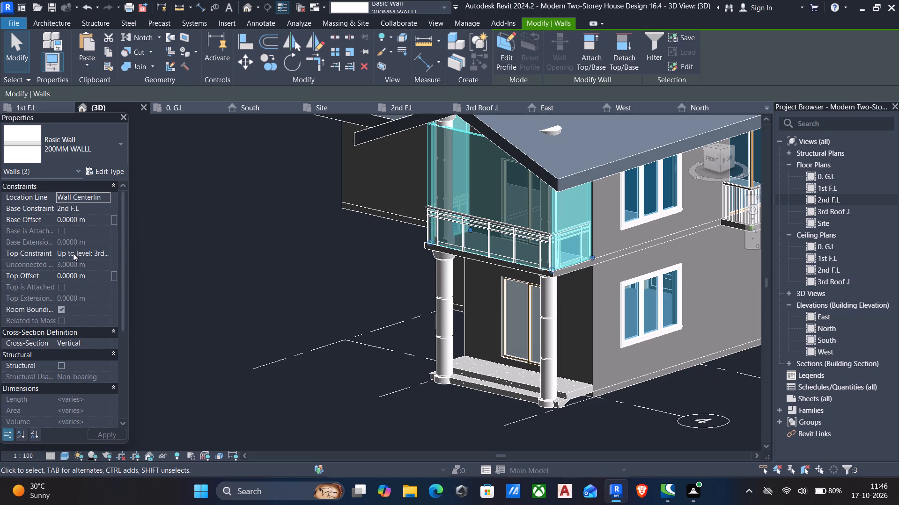
click(98, 215)
key(2)
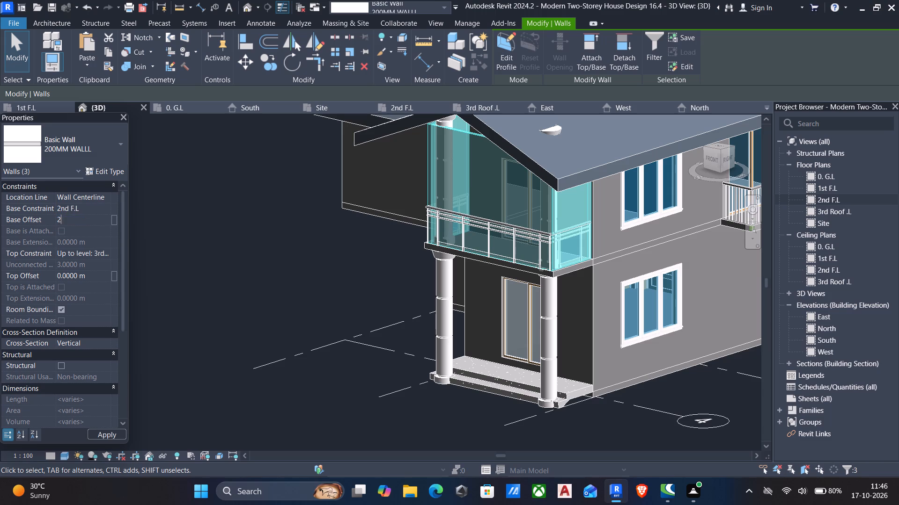
text(.4)
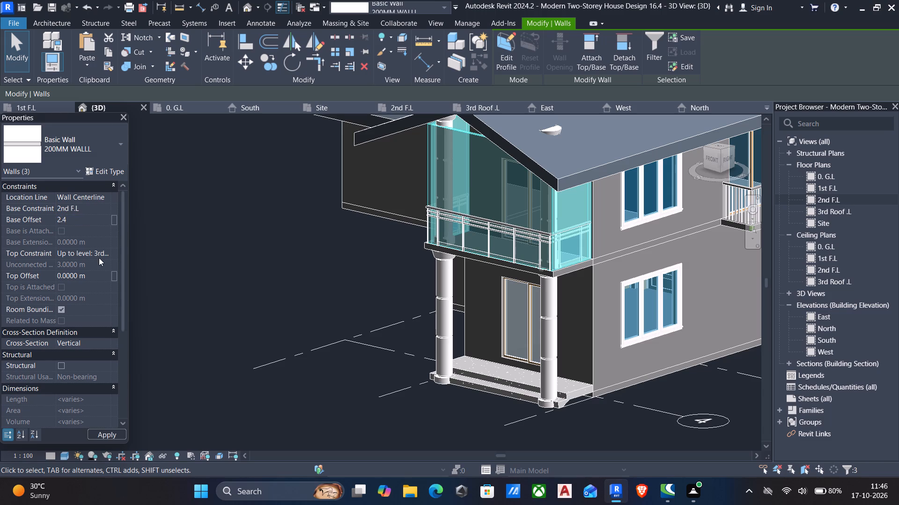
click(106, 254)
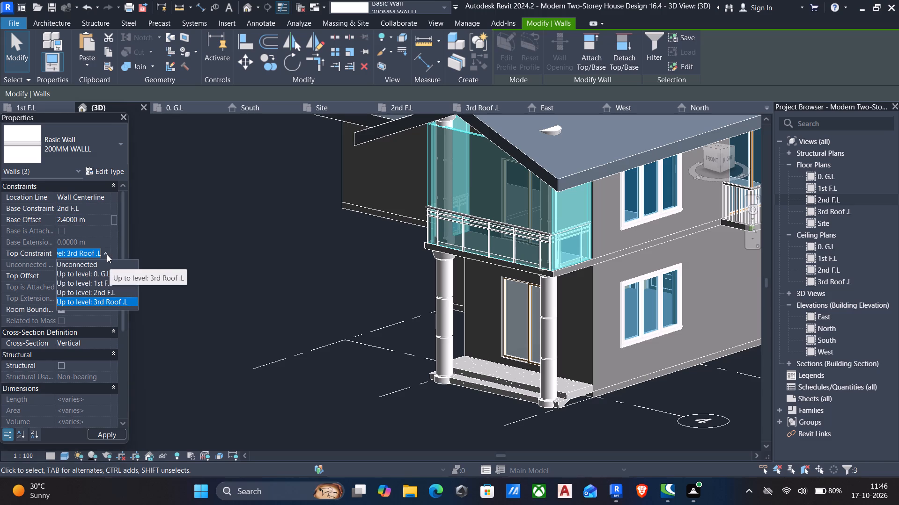
click(107, 254)
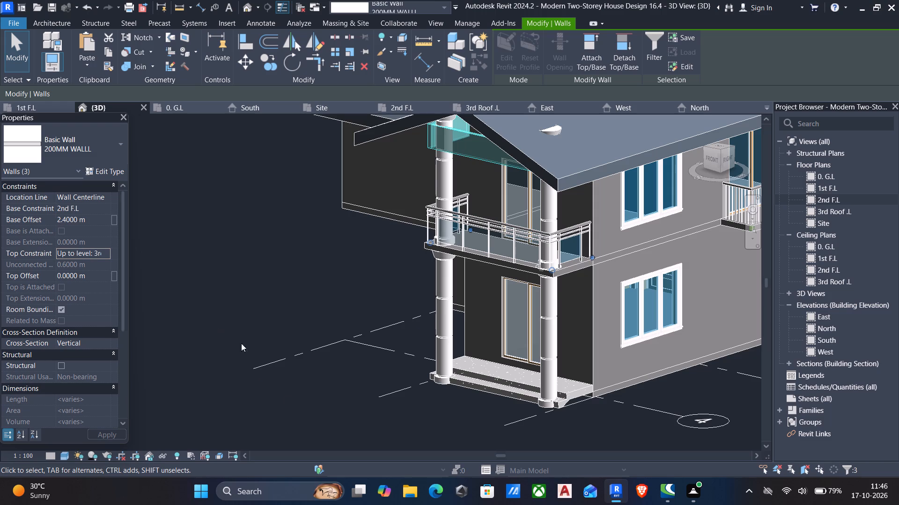
Attach the tops of the three selected 200MM WALLL balcony walls to the 300mm roof.
scroll(338, 335, down, 2)
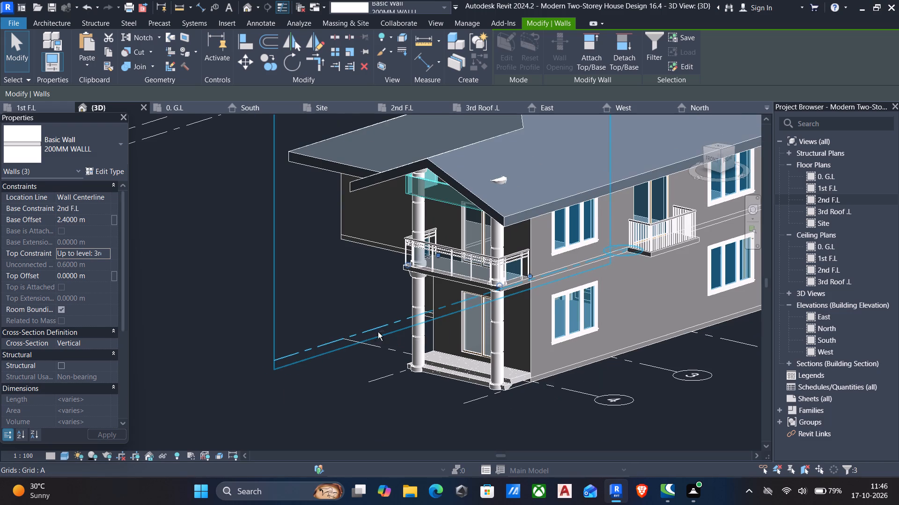
shift+middle_drag(388, 331, 444, 321)
shift+scroll(534, 264, down, 4)
shift+middle_drag(432, 304, 478, 247)
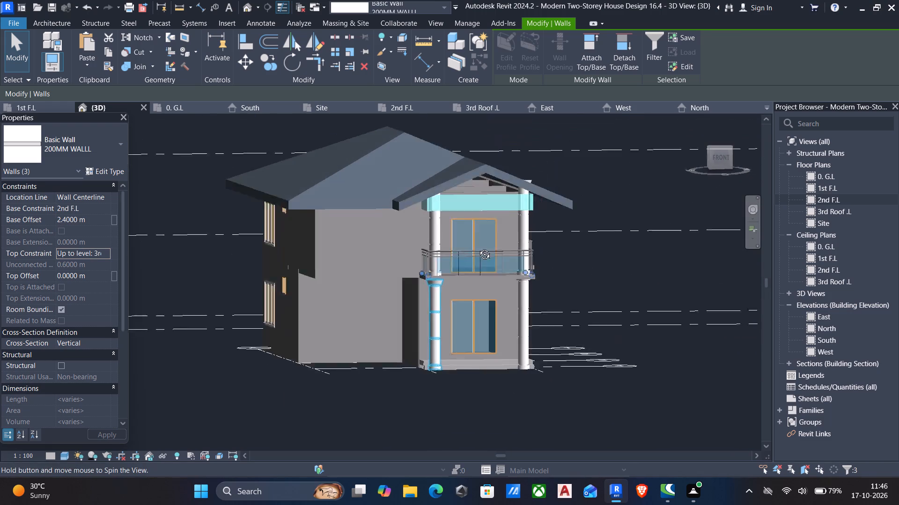
shift+middle_drag(478, 247, 403, 270)
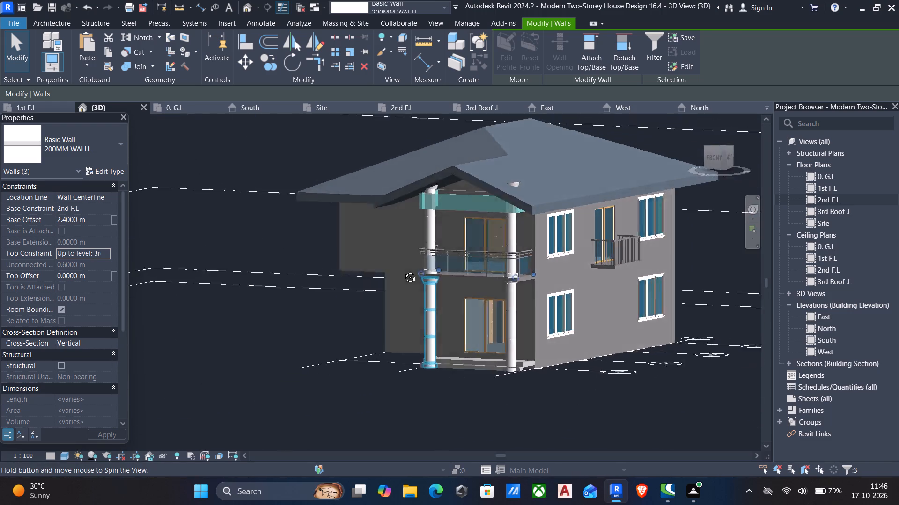
shift+middle_drag(403, 270, 491, 214)
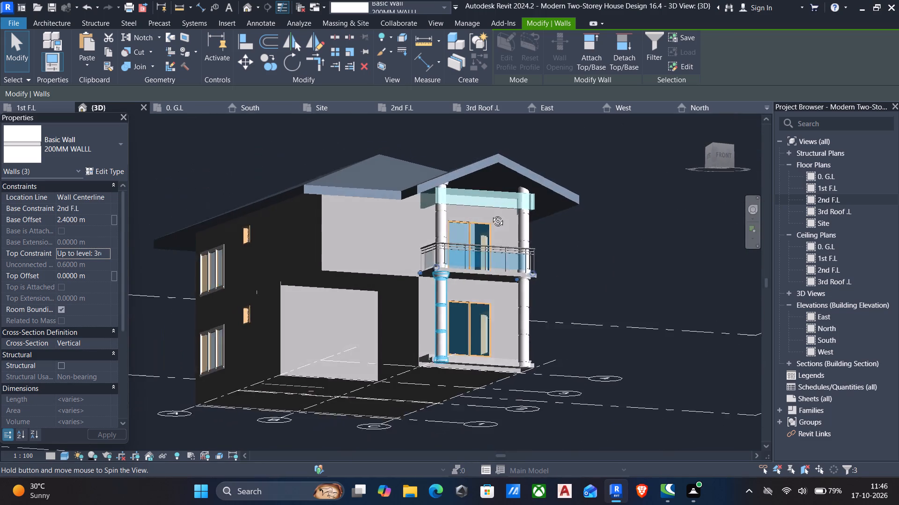
shift+middle_drag(491, 214, 470, 237)
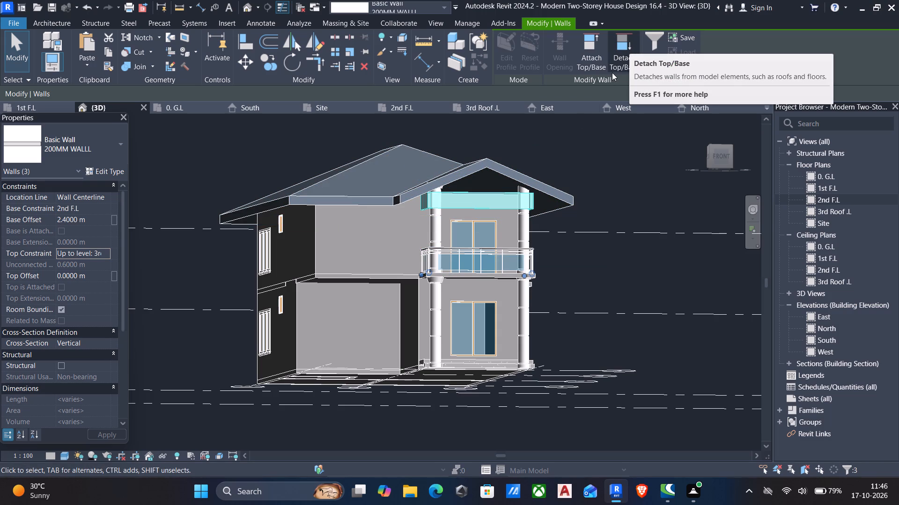
click(587, 59)
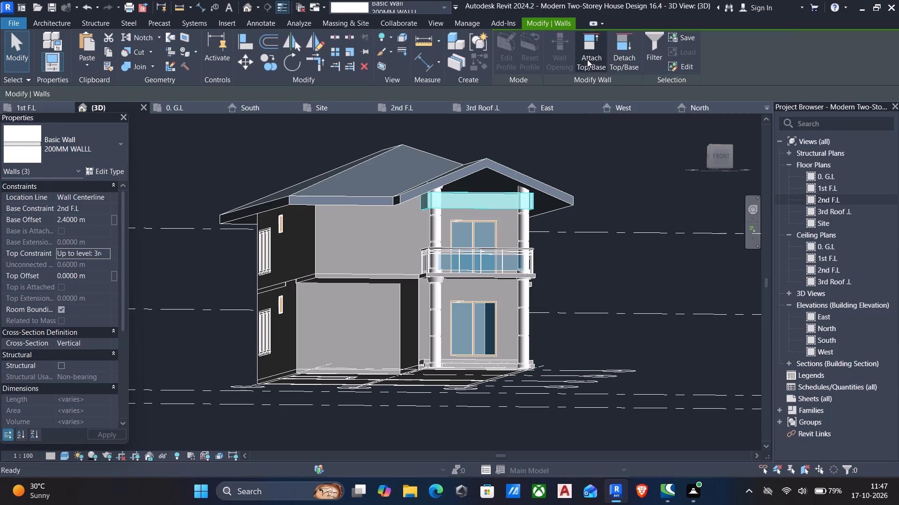
click(512, 173)
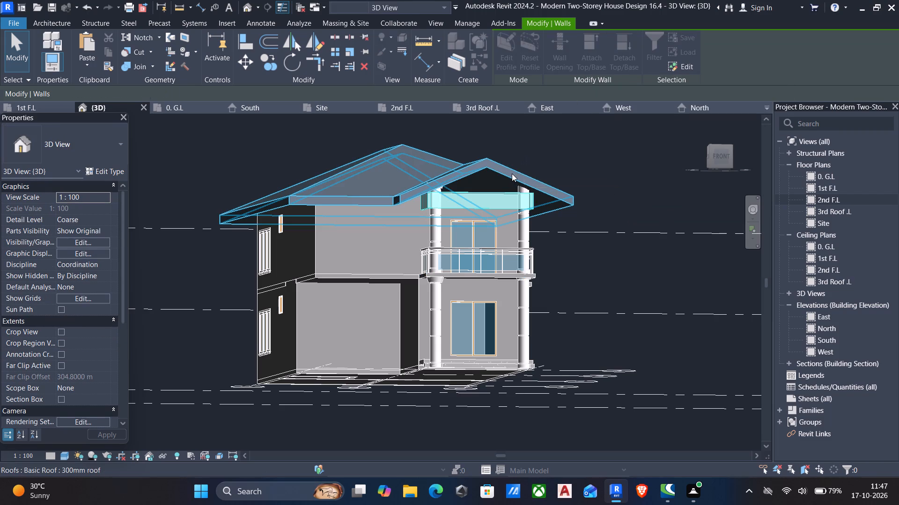
scroll(516, 253, down, 1)
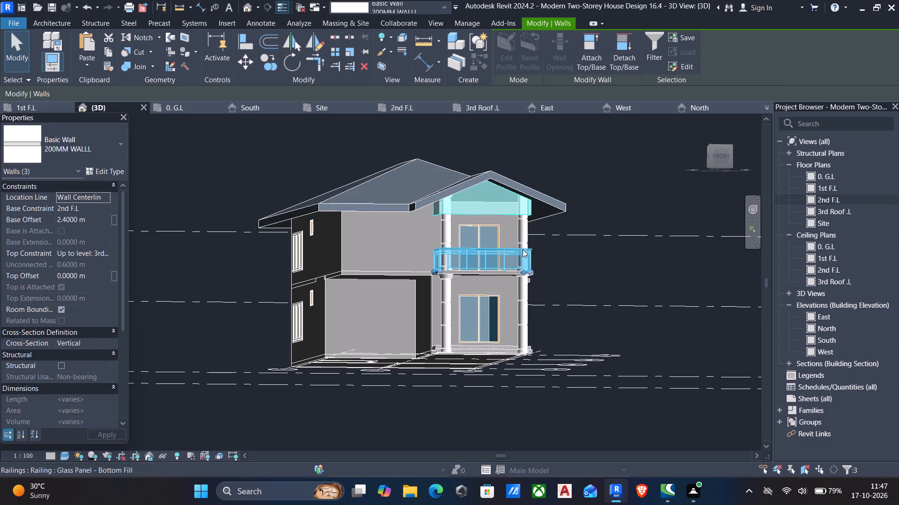
shift+middle_drag(485, 272, 411, 304)
shift+middle_drag(335, 357, 283, 436)
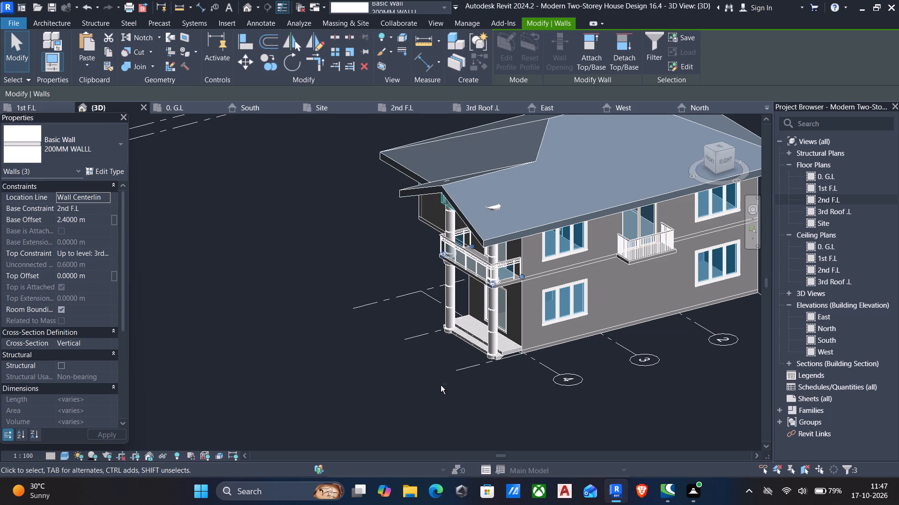
shift+middle_drag(422, 281, 467, 270)
key(Escape)
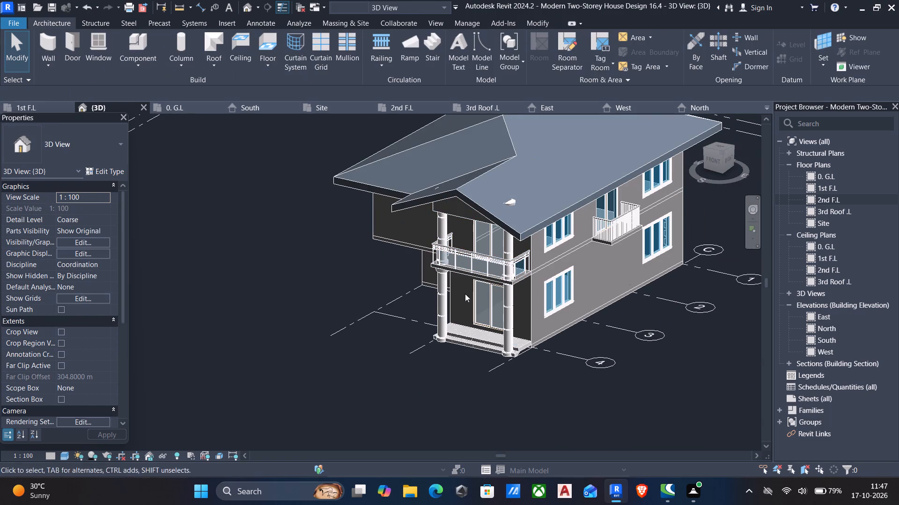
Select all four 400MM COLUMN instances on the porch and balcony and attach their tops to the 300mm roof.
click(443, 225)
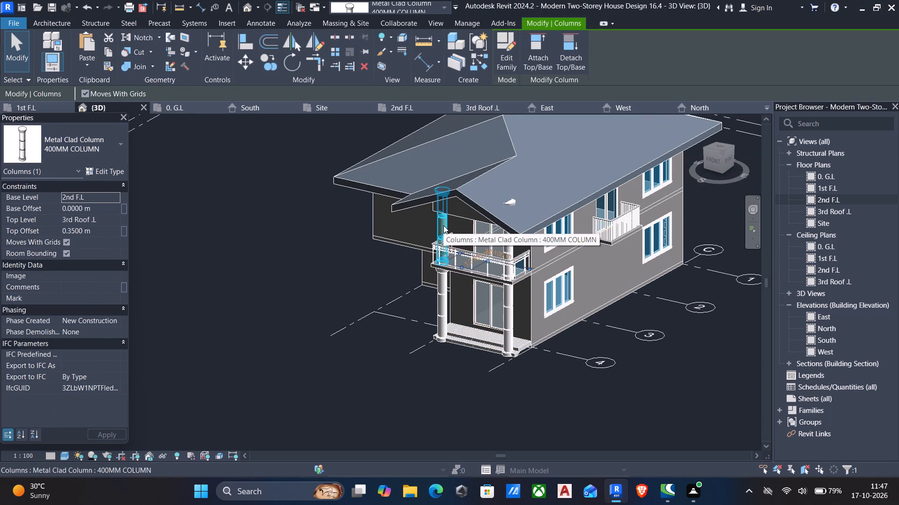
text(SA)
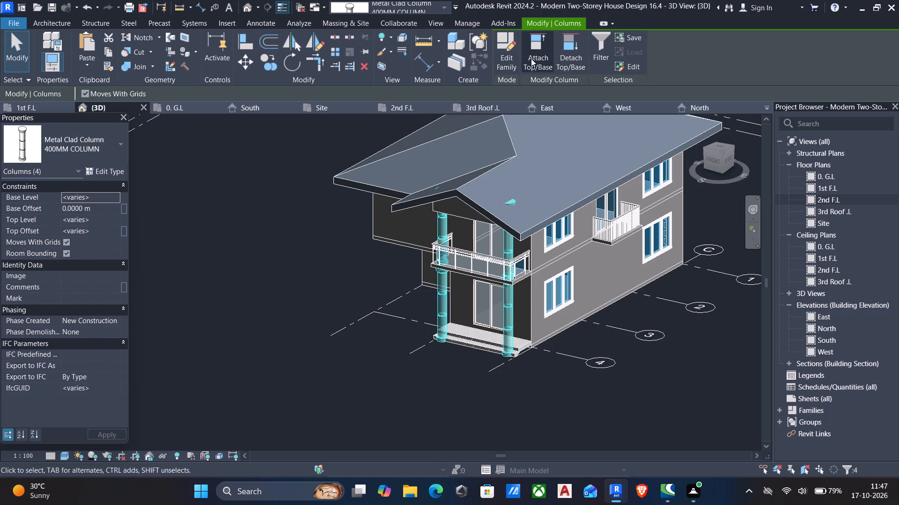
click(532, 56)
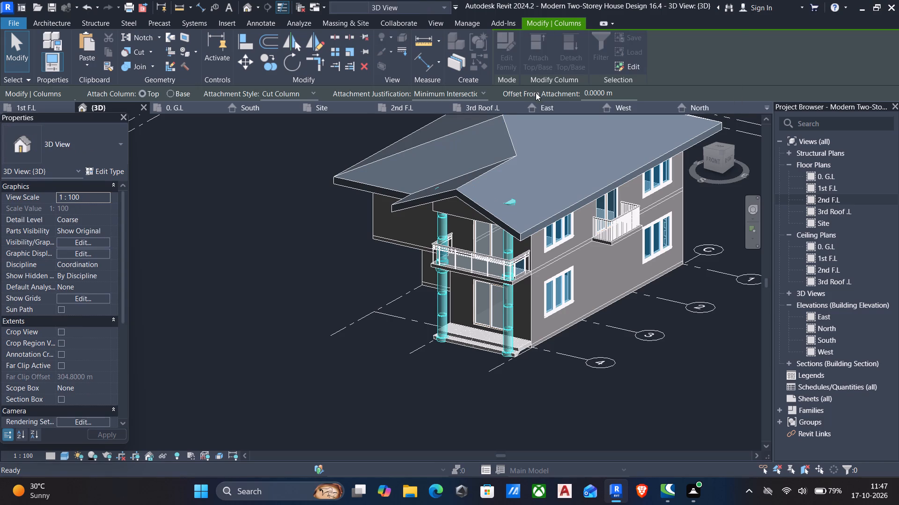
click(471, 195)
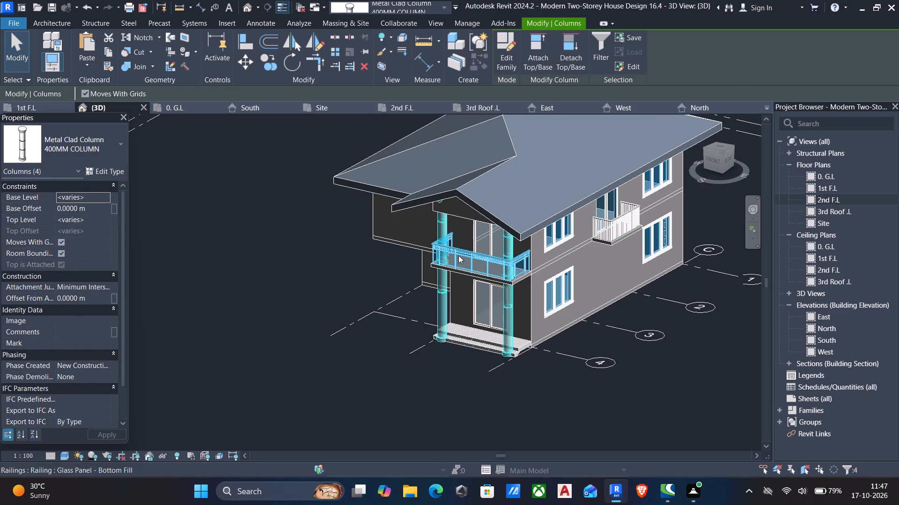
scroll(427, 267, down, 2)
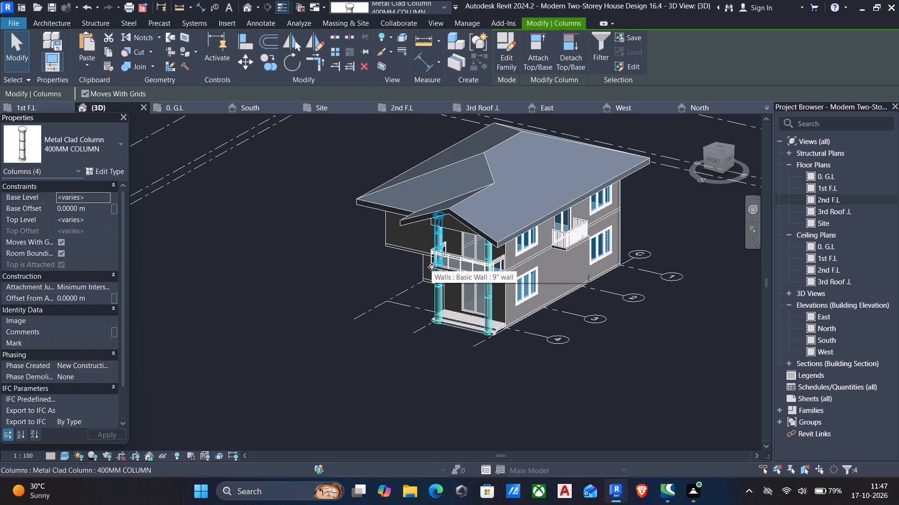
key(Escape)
Examine the porch and balcony columns in 3D where they meet the slab, the railing and the upper walls.
shift+middle_drag(424, 332, 460, 312)
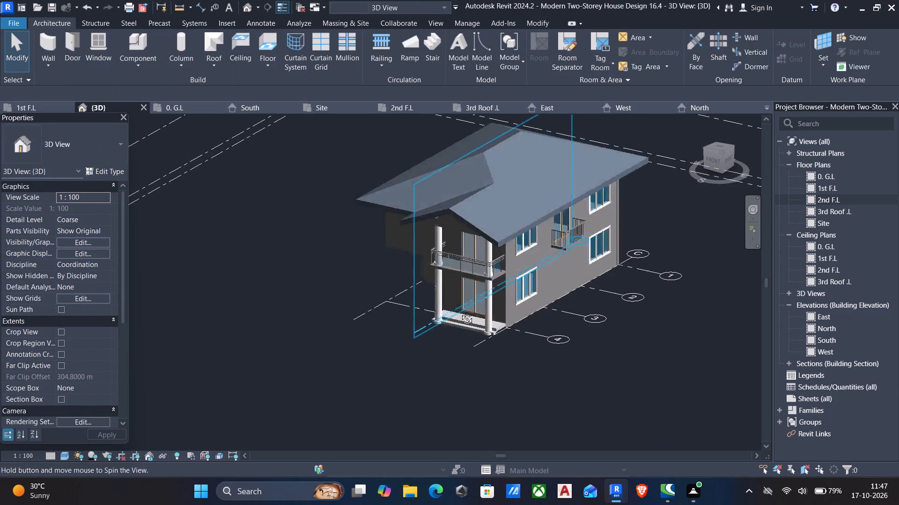
shift+middle_drag(460, 312, 574, 210)
shift+middle_drag(574, 210, 569, 208)
scroll(375, 243, down, 4)
shift+middle_drag(434, 268, 390, 276)
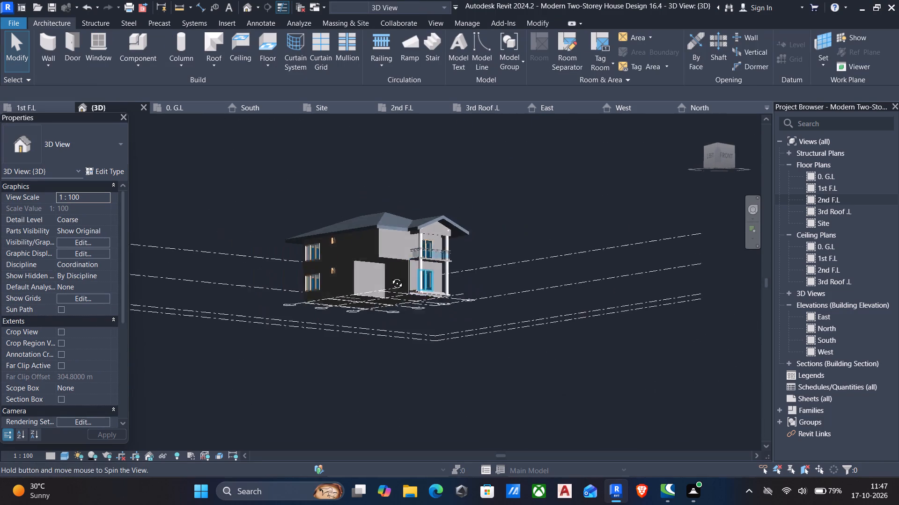
shift+middle_drag(390, 276, 249, 265)
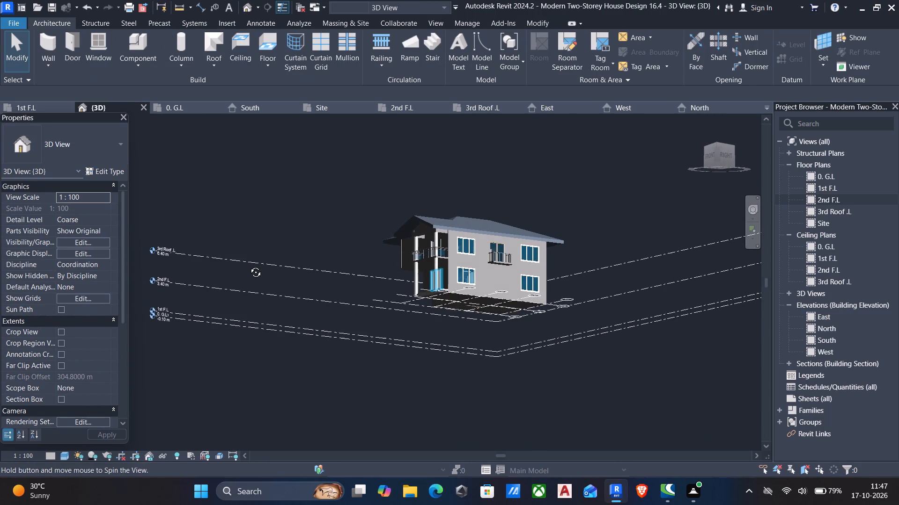
shift+middle_drag(249, 265, 328, 268)
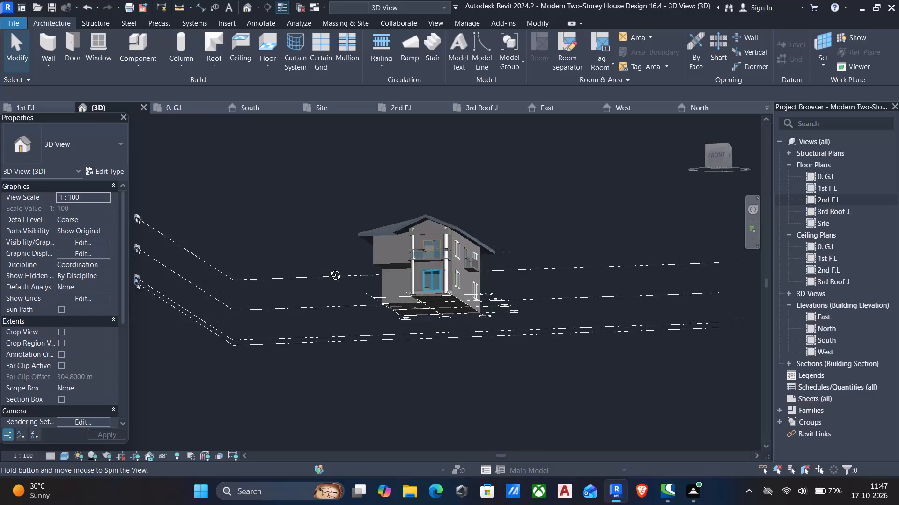
shift+middle_drag(328, 268, 301, 307)
scroll(422, 266, up, 10)
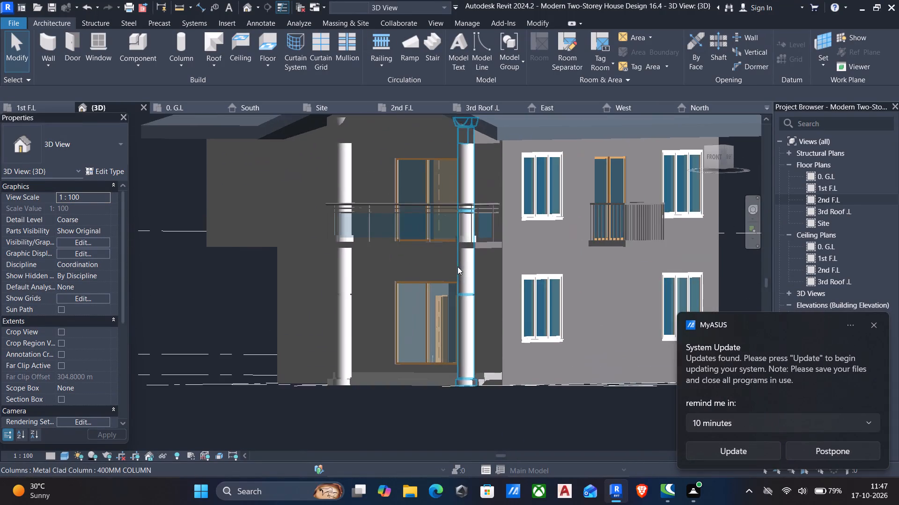
scroll(468, 254, up, 6)
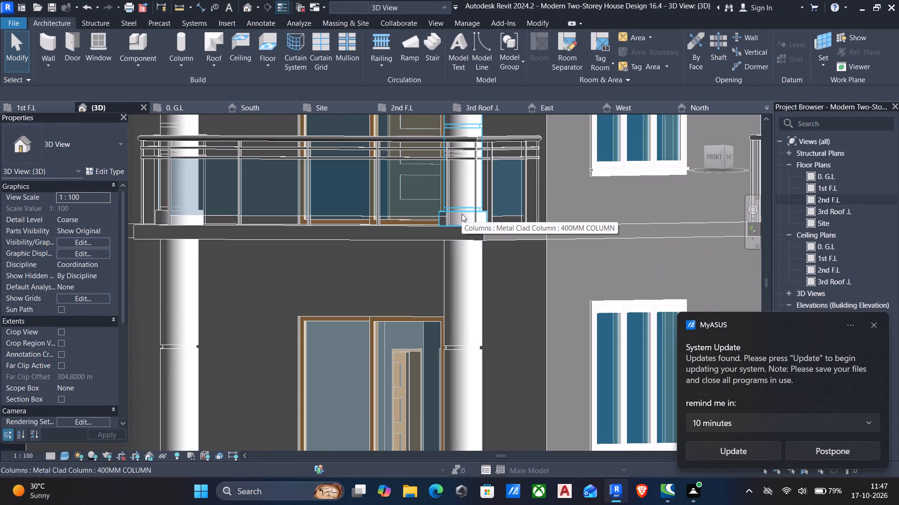
scroll(456, 220, down, 2)
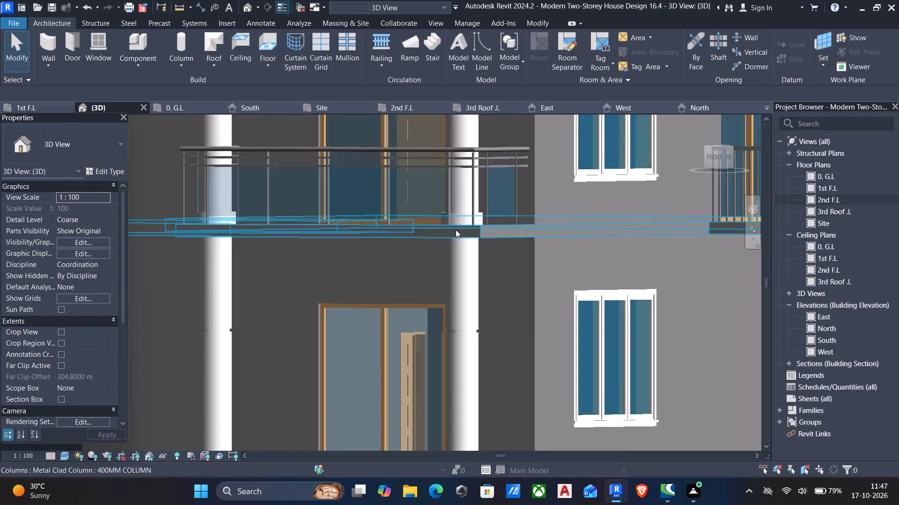
scroll(456, 230, down, 2)
middle_drag(462, 258, 466, 354)
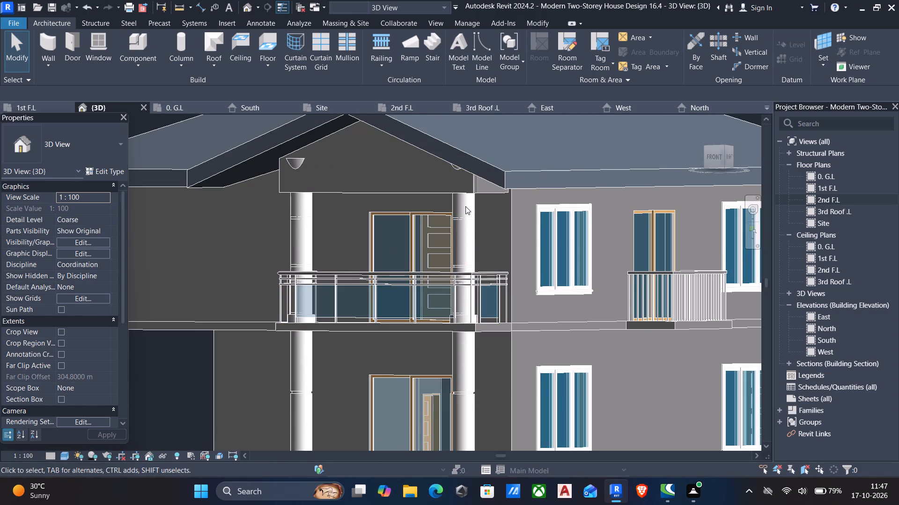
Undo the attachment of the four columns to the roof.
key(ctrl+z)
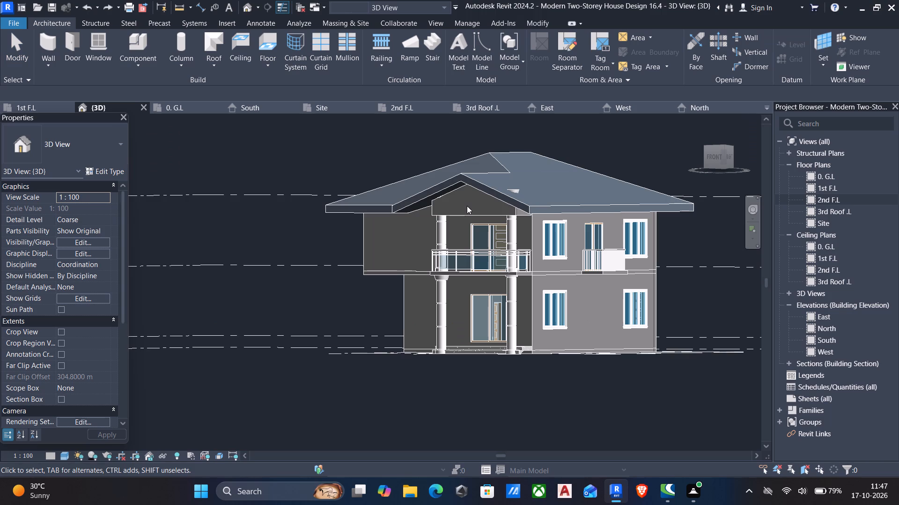
Select both balcony columns and set their top level to 2nd F.L with a top offset of 2.4 m.
click(515, 232)
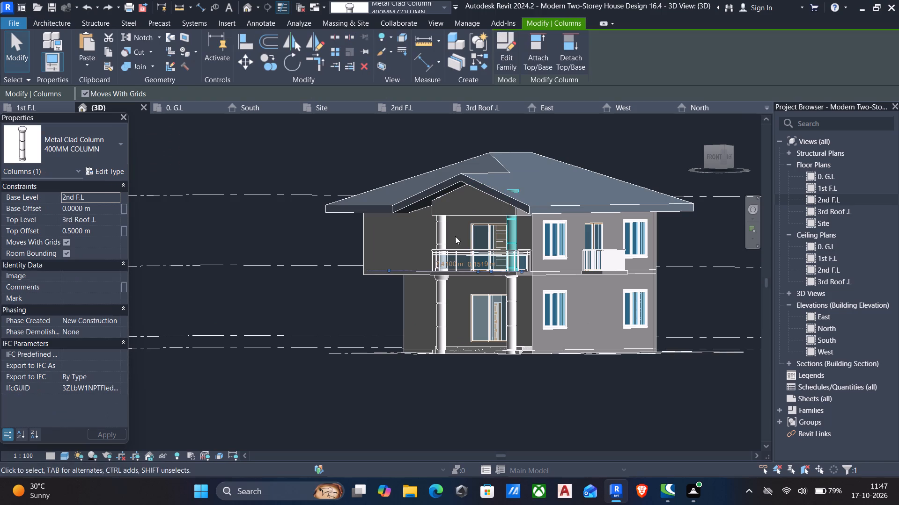
shift+click(433, 233)
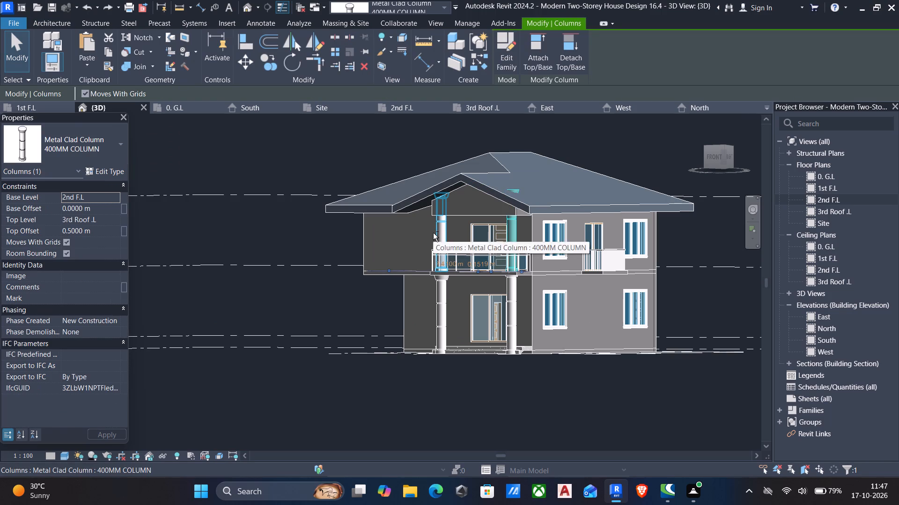
shift+click(441, 229)
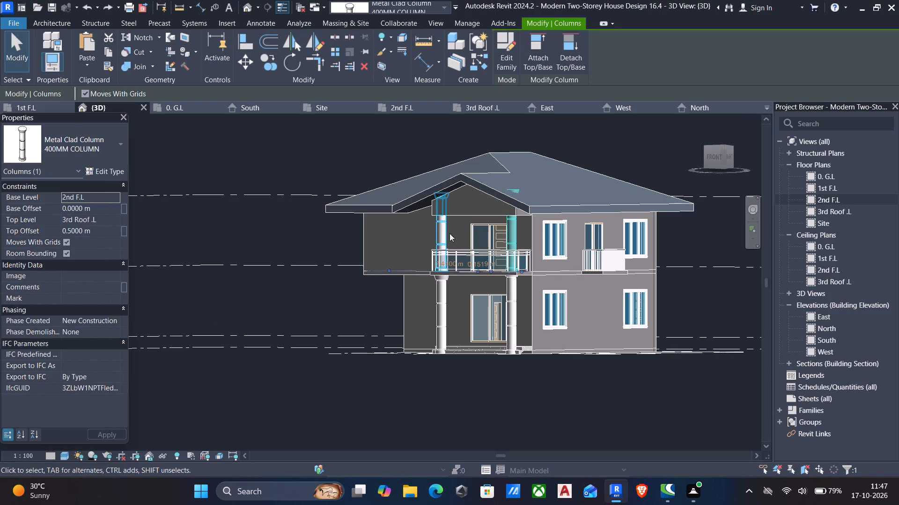
ctrl+click(446, 233)
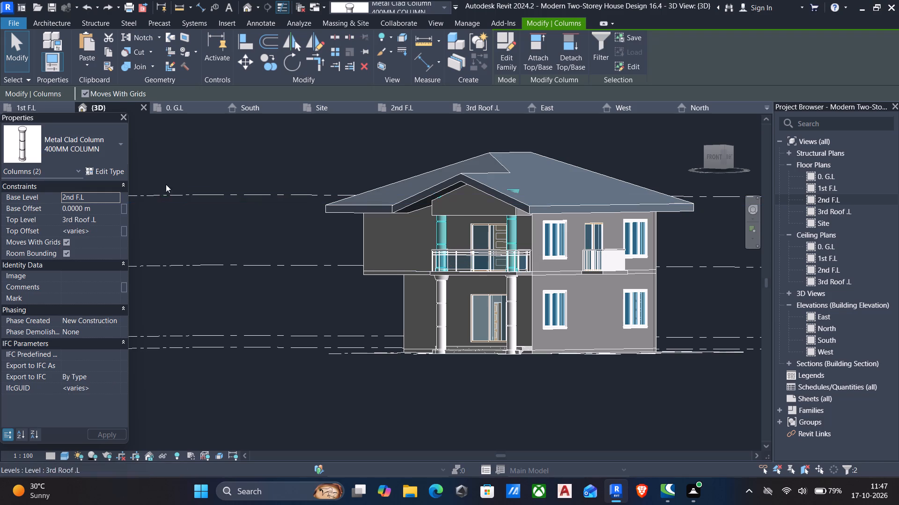
click(102, 205)
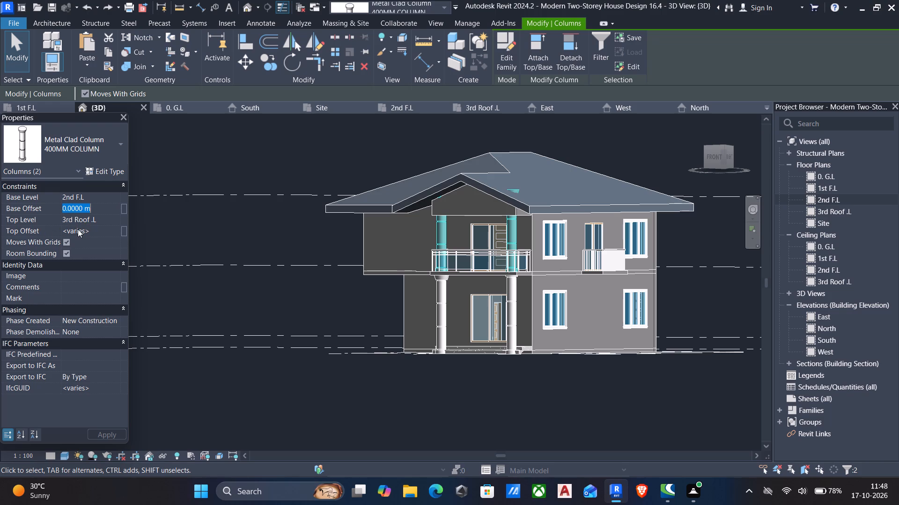
click(103, 228)
text(2.4)
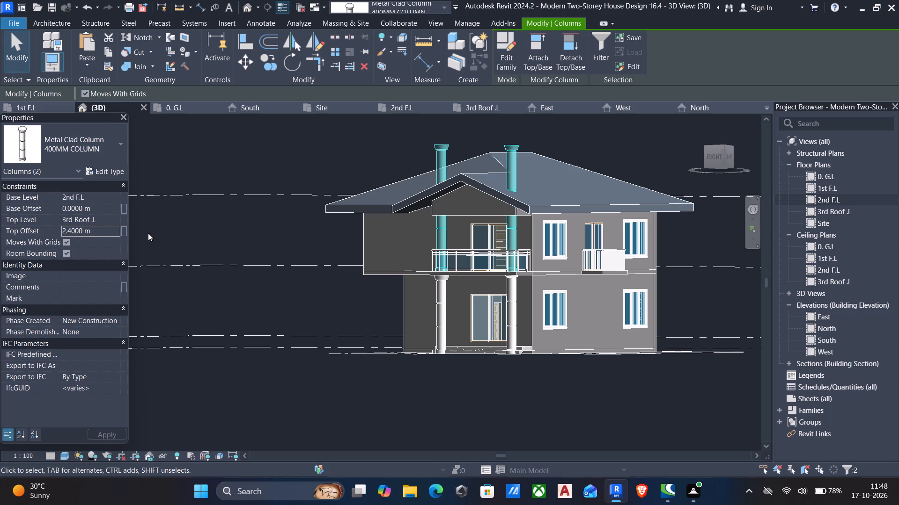
click(112, 218)
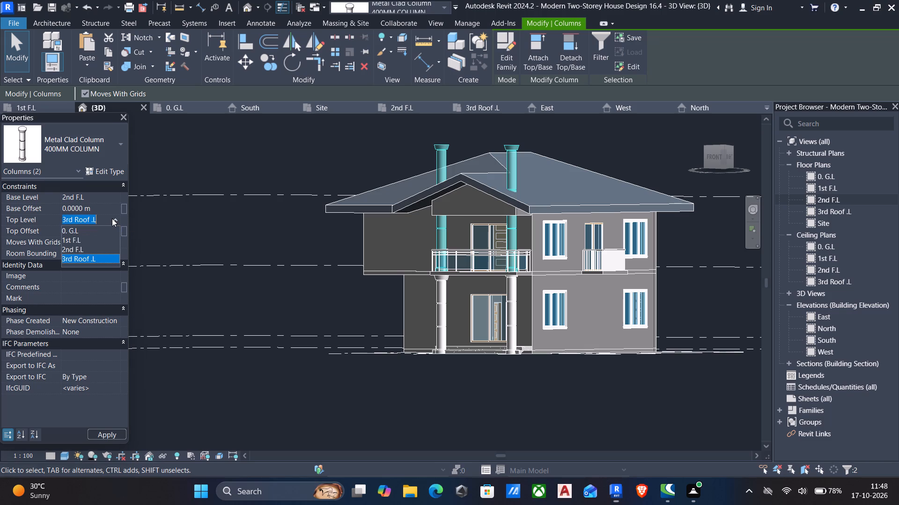
click(83, 247)
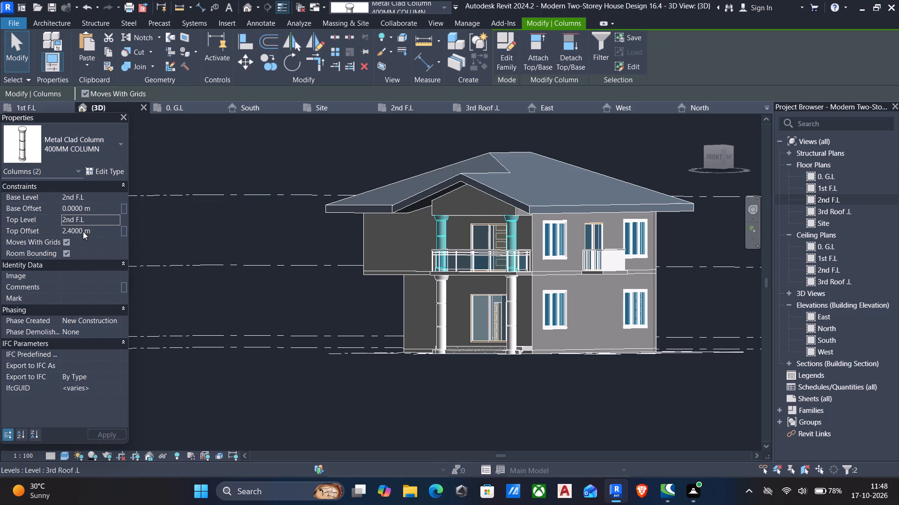
scroll(451, 220, up, 9)
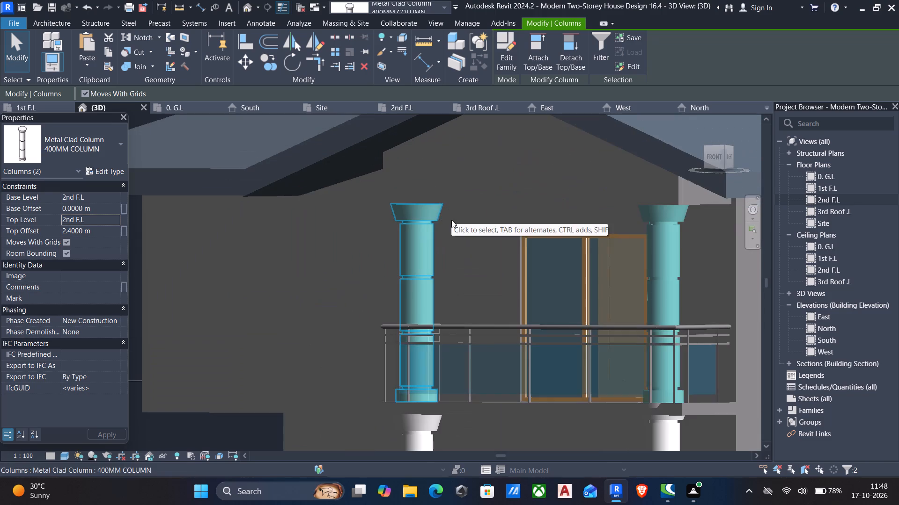
scroll(453, 224, up, 1)
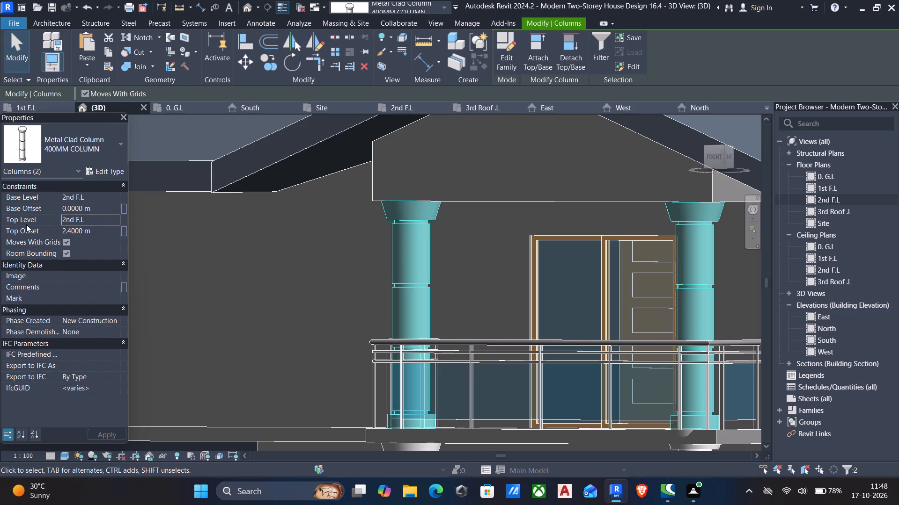
scroll(400, 310, down, 1)
middle_drag(408, 307, 406, 309)
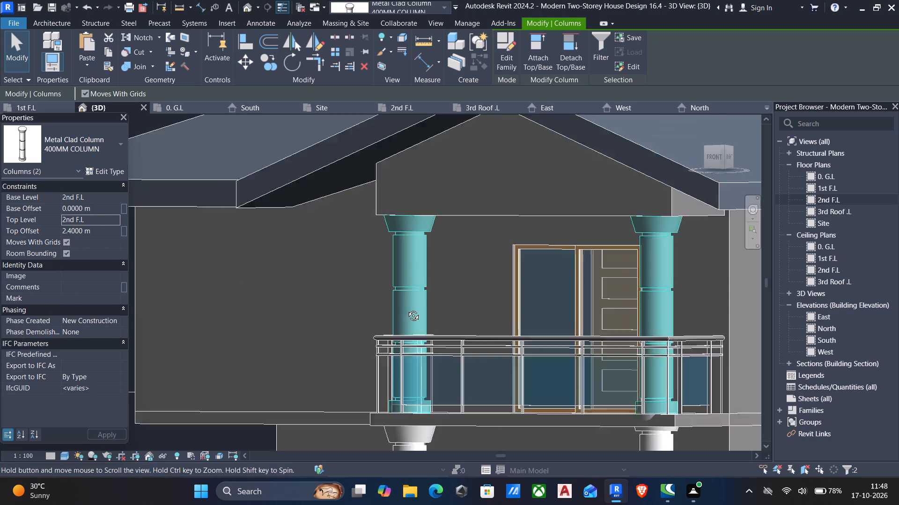
Examine the balcony columns in 3D from several sides where they meet the upper walls, railing and roof.
middle_drag(406, 309, 272, 283)
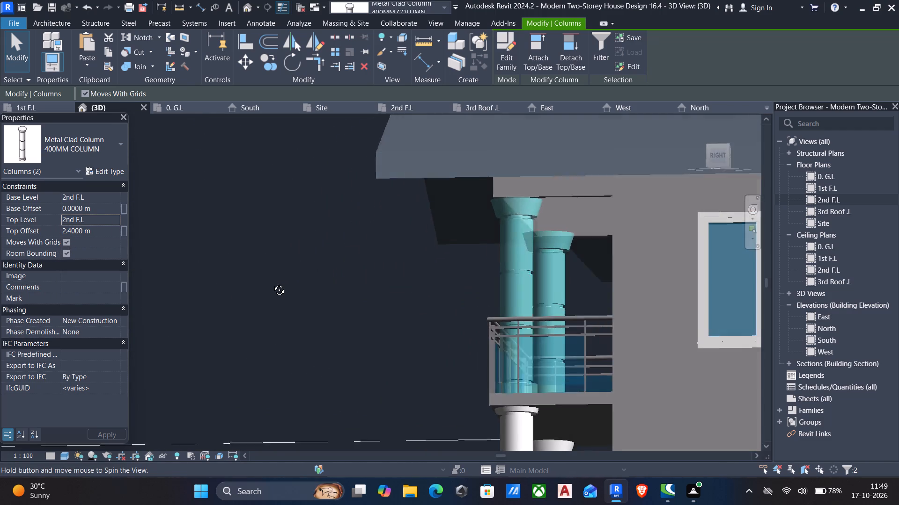
middle_drag(272, 283, 427, 405)
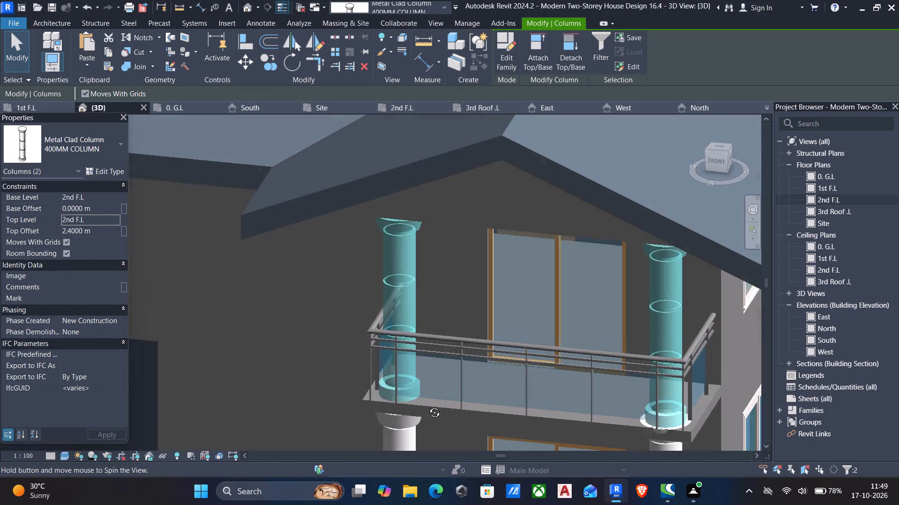
middle_drag(427, 405, 513, 335)
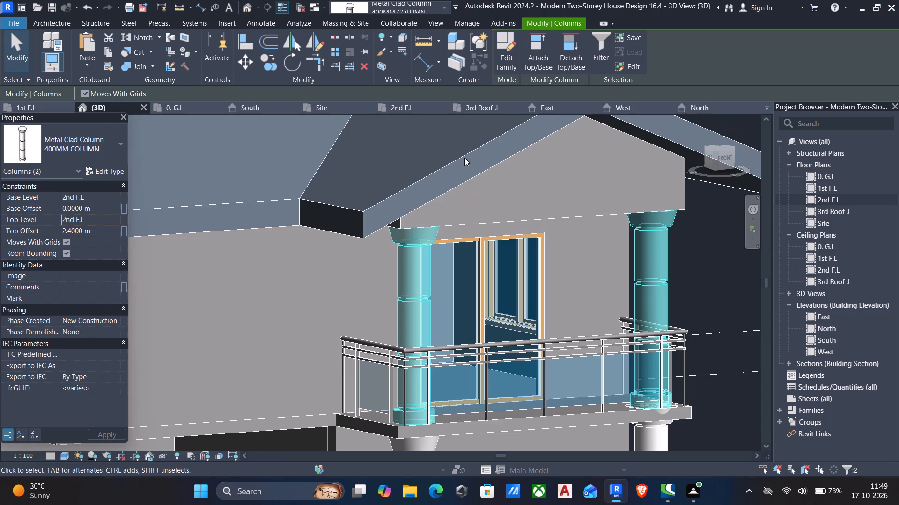
scroll(559, 214, down, 4)
key(Escape)
scroll(592, 276, down, 3)
shift+middle_drag(591, 281, 454, 183)
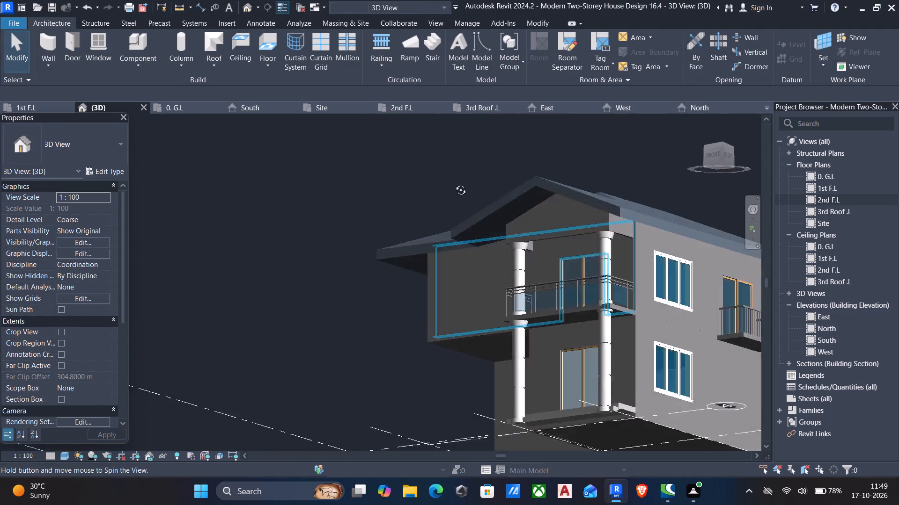
shift+middle_drag(454, 183, 489, 40)
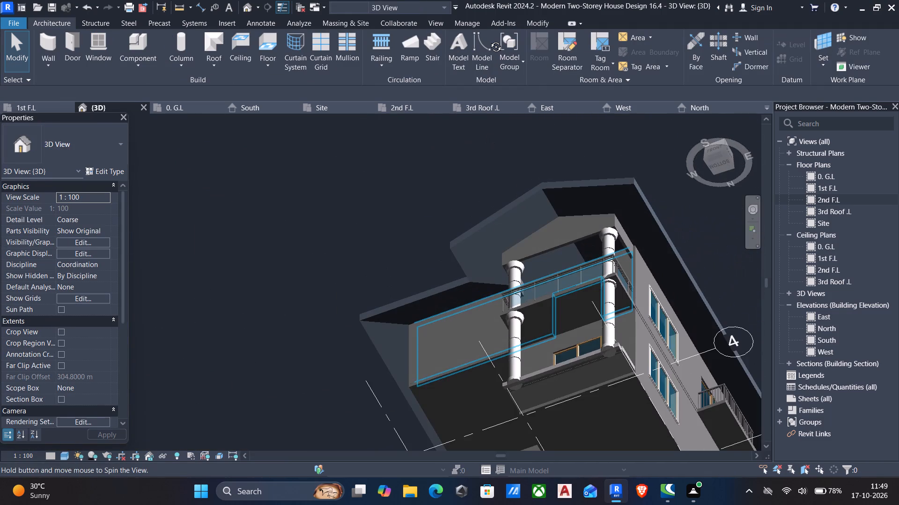
Examine the whole house in 3D from the front and both sides, including the roof, porch and balconies.
shift+middle_drag(489, 40, 578, 238)
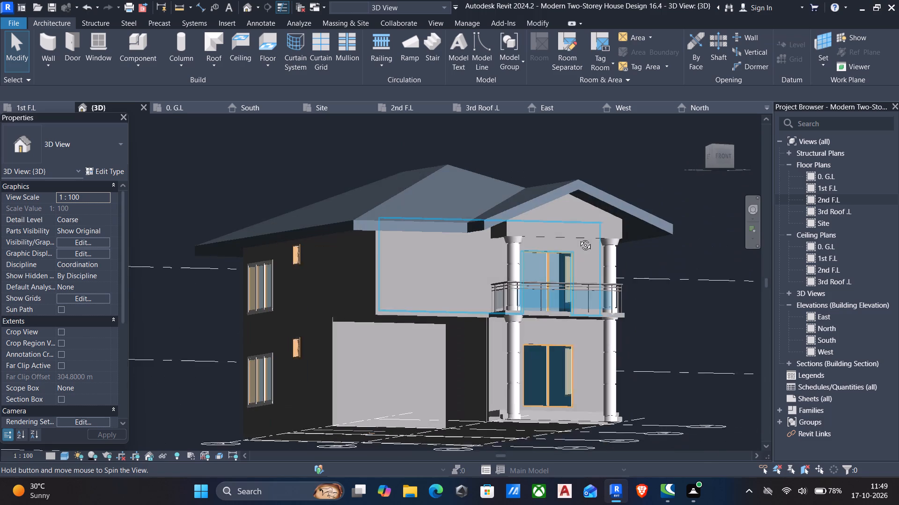
shift+middle_drag(578, 238, 715, 231)
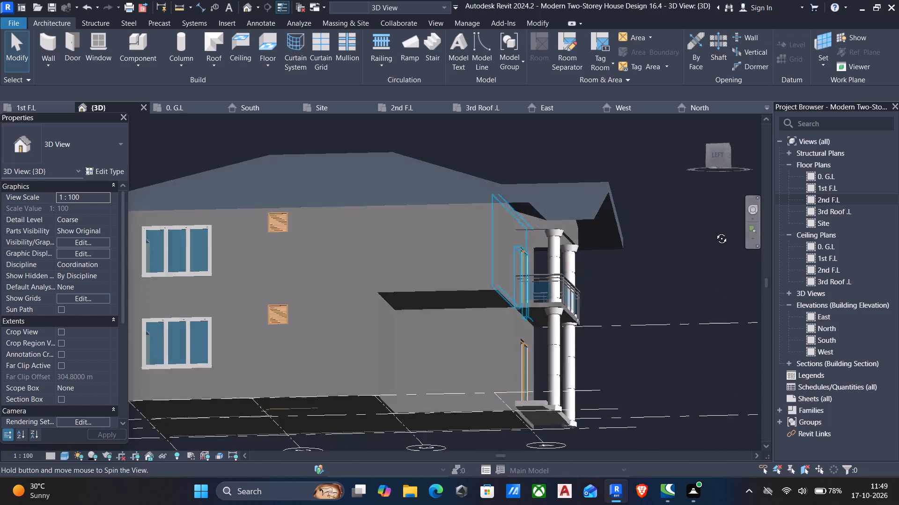
shift+middle_drag(715, 231, 467, 264)
scroll(471, 267, down, 3)
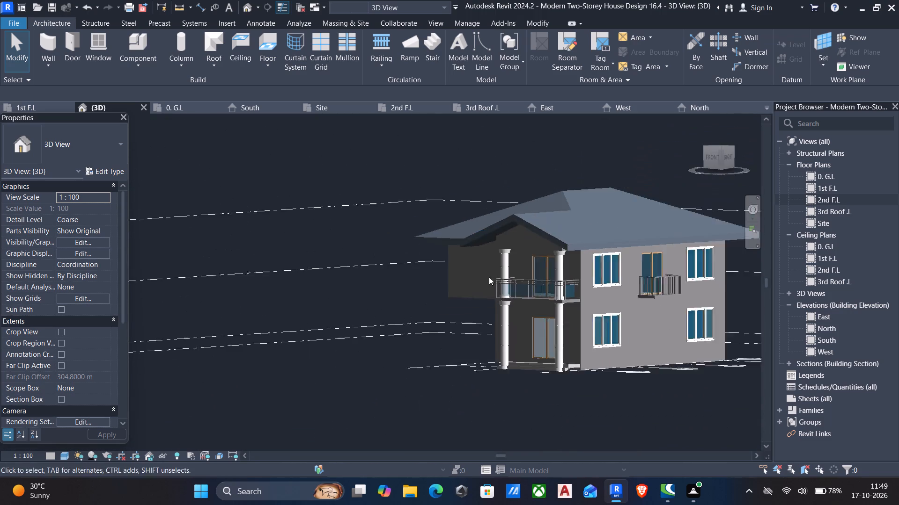
scroll(489, 277, down, 1)
shift+middle_drag(589, 314, 515, 313)
scroll(600, 304, down, 4)
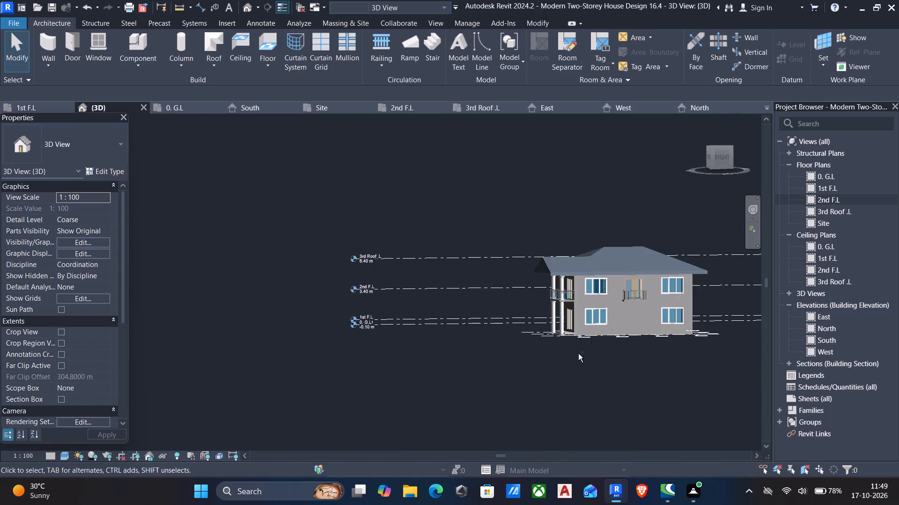
shift+middle_drag(574, 359, 639, 343)
middle_drag(590, 364, 540, 418)
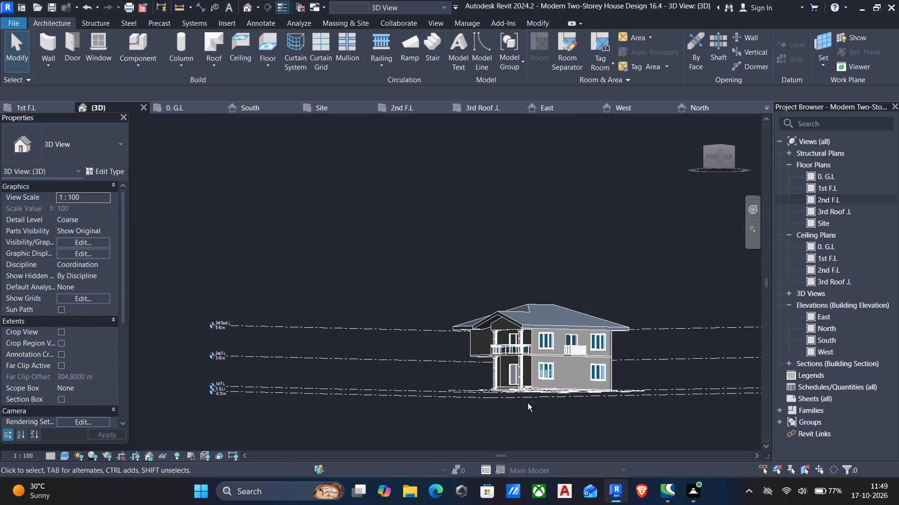
shift+scroll(626, 401, down, 4)
shift+middle_drag(417, 251, 581, 349)
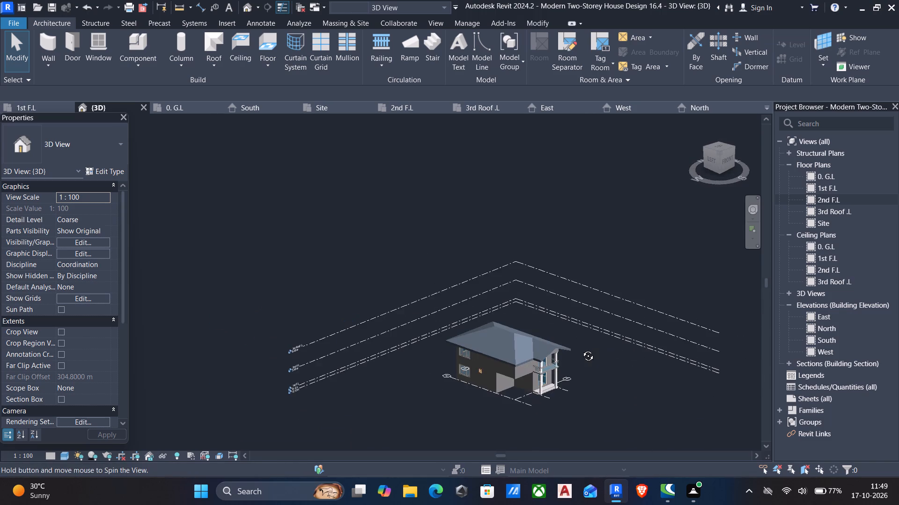
shift+middle_drag(581, 349, 563, 316)
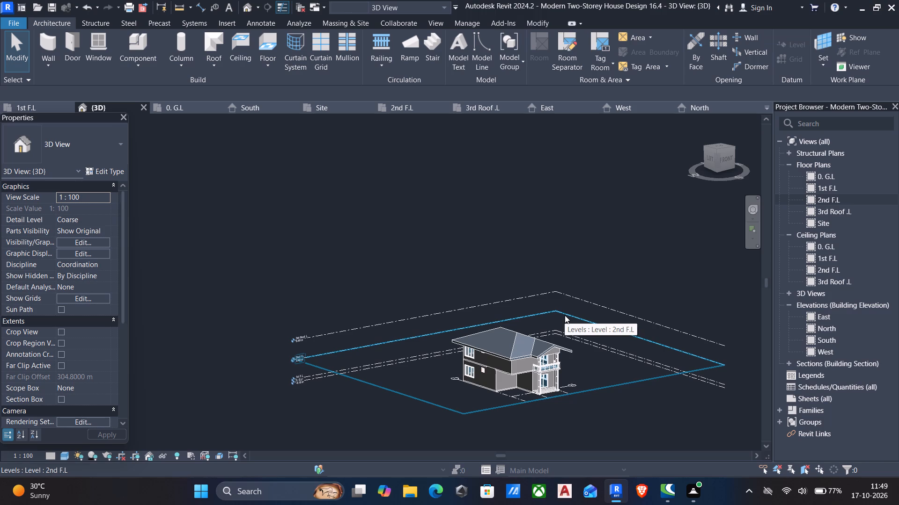
scroll(548, 421, up, 3)
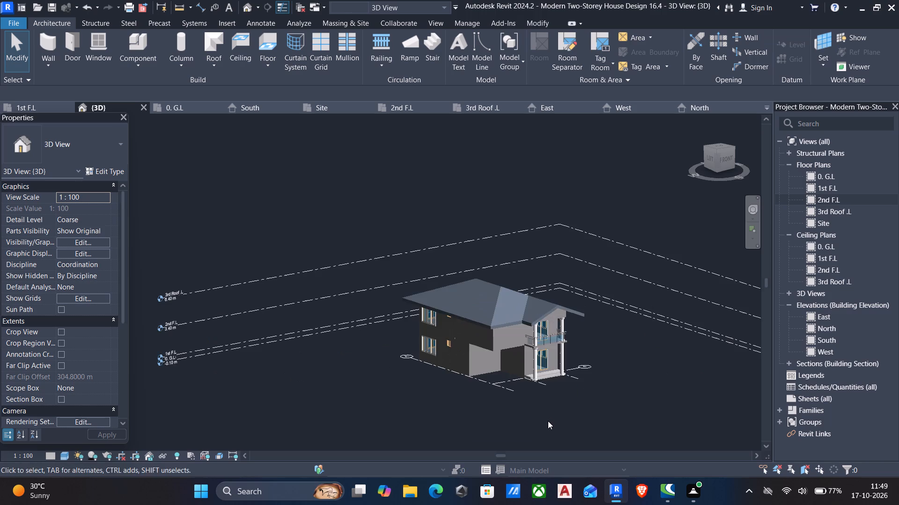
Create a new project material in the Material Browser and name it MATERIAL -WHITE.
click(461, 18)
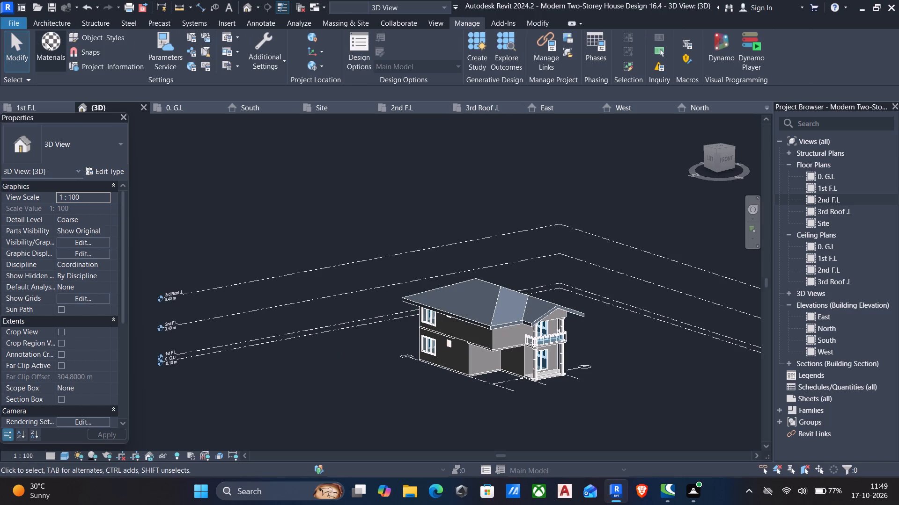
click(46, 42)
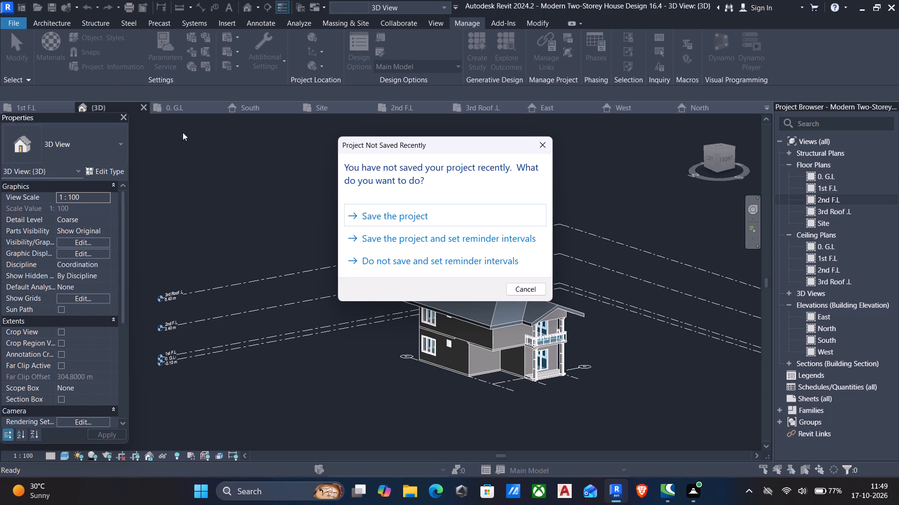
click(538, 141)
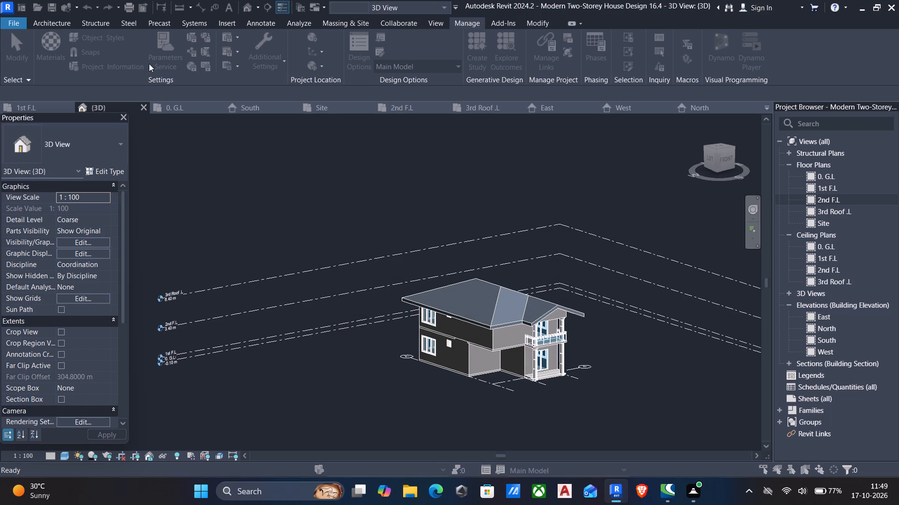
click(58, 347)
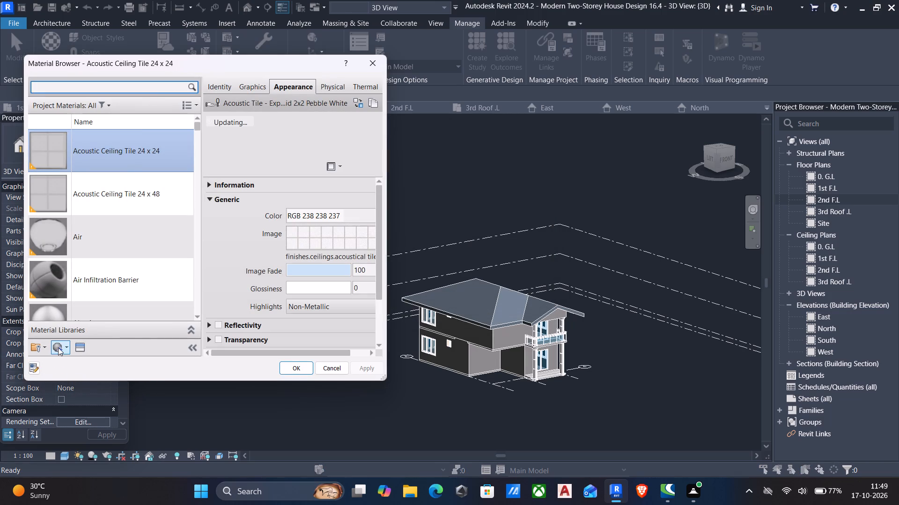
click(106, 364)
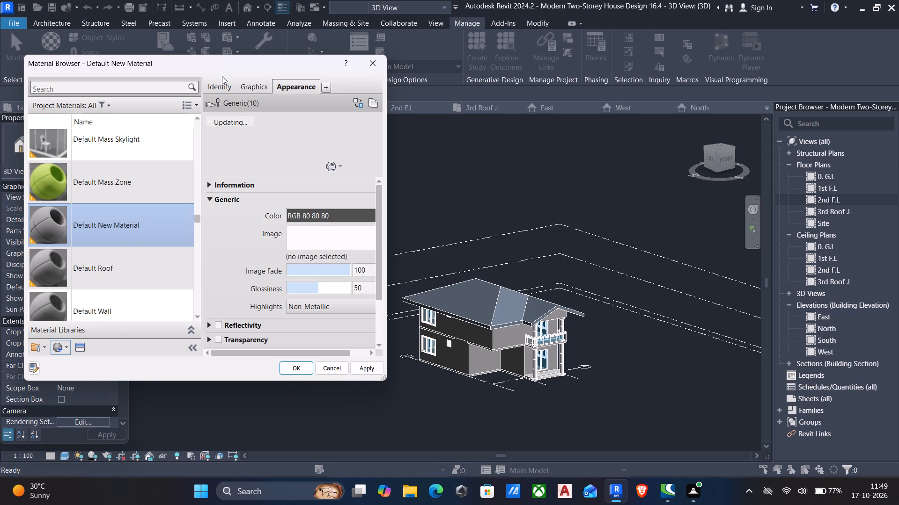
click(218, 93)
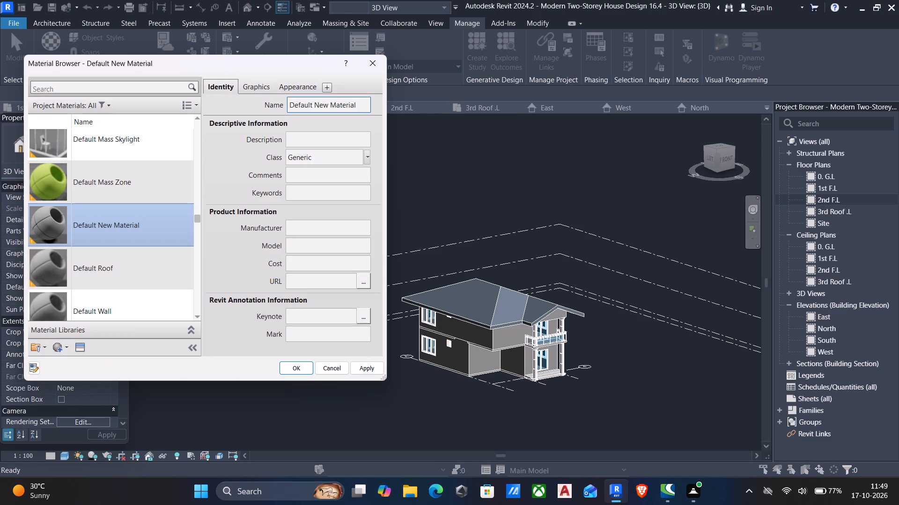
click(355, 110)
text(MATERIAL)
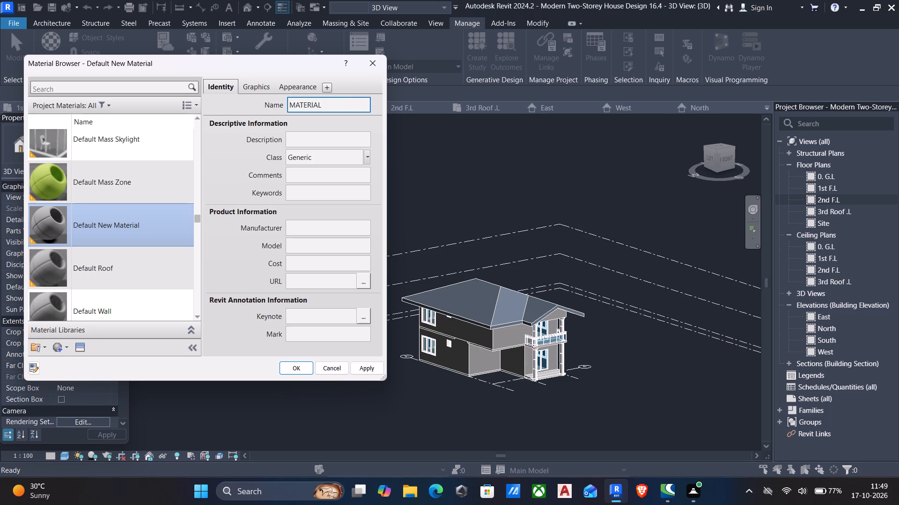
key(space)
text(-)
text(WHITE)
click(371, 369)
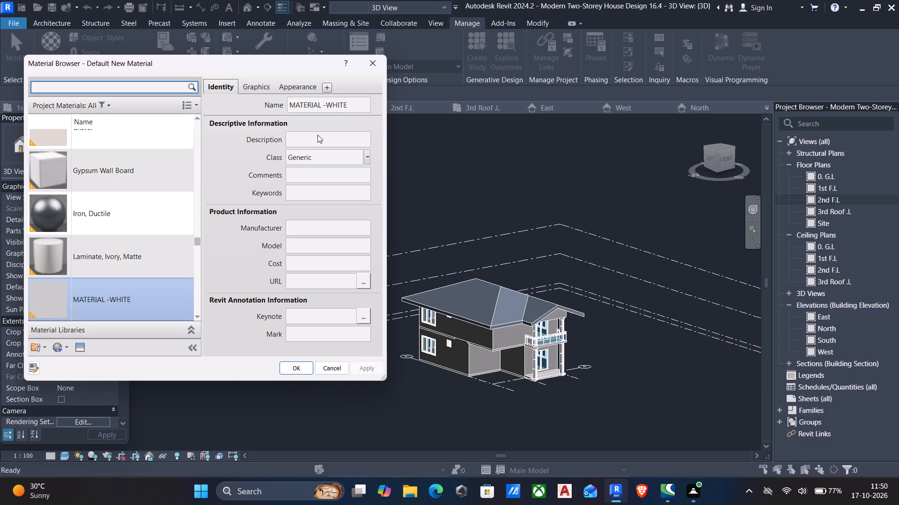
Duplicate the appearance asset of MATERIAL -WHITE and set its generic color to white, RGB 255 255 255.
click(299, 87)
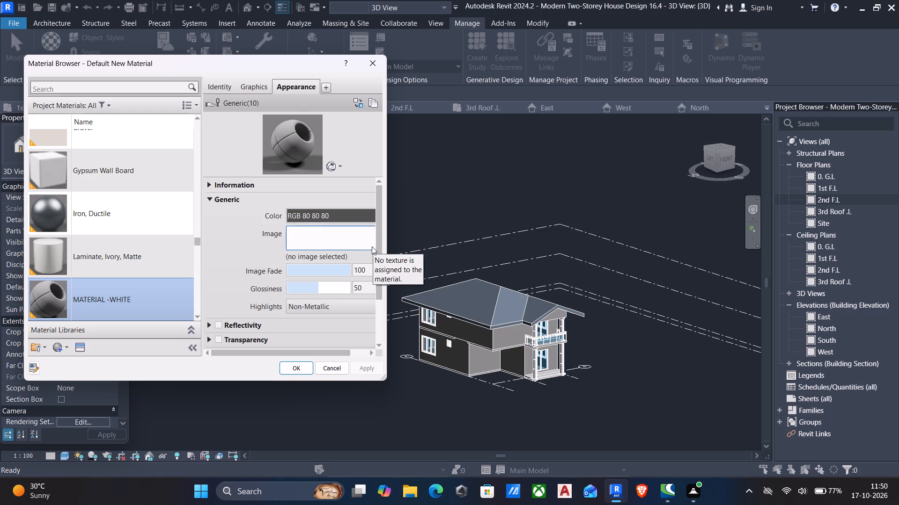
click(378, 100)
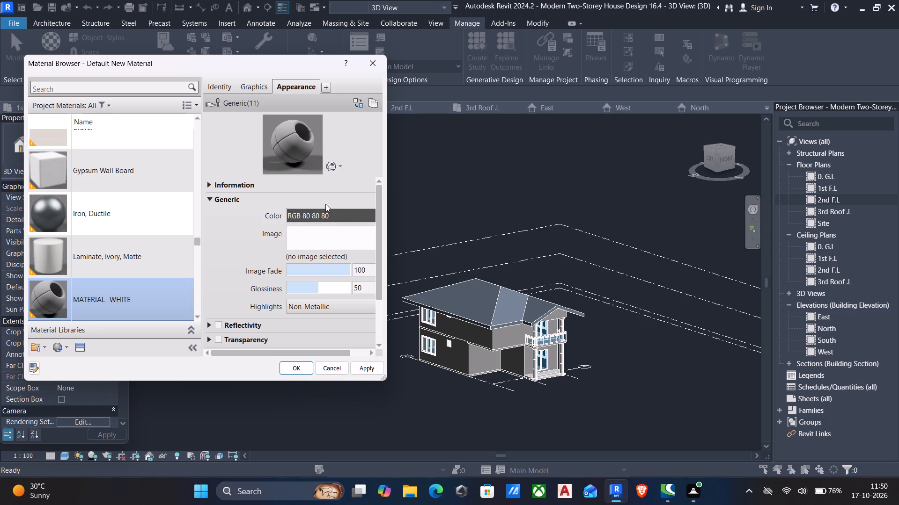
click(352, 212)
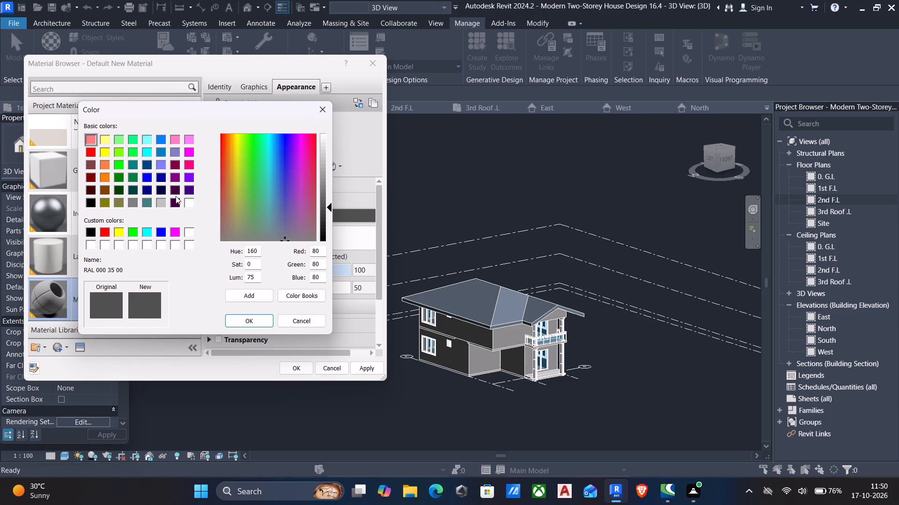
click(187, 204)
click(263, 323)
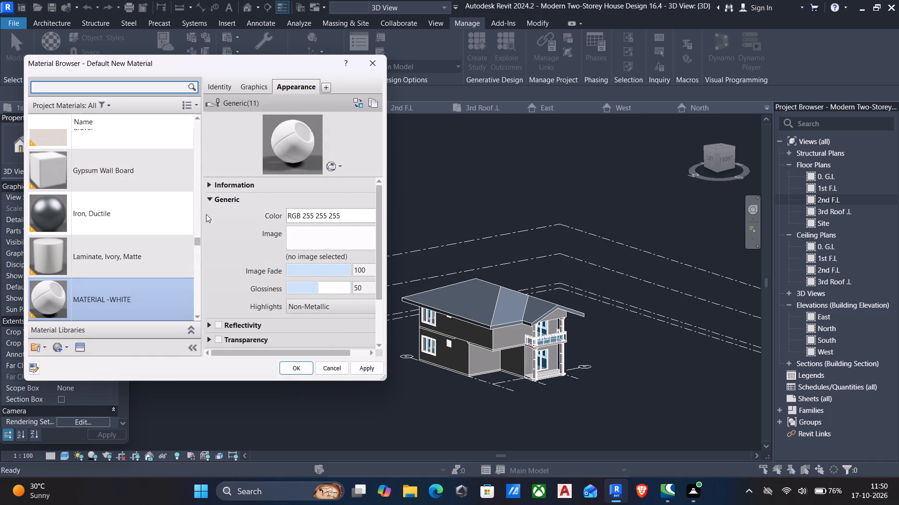
click(367, 371)
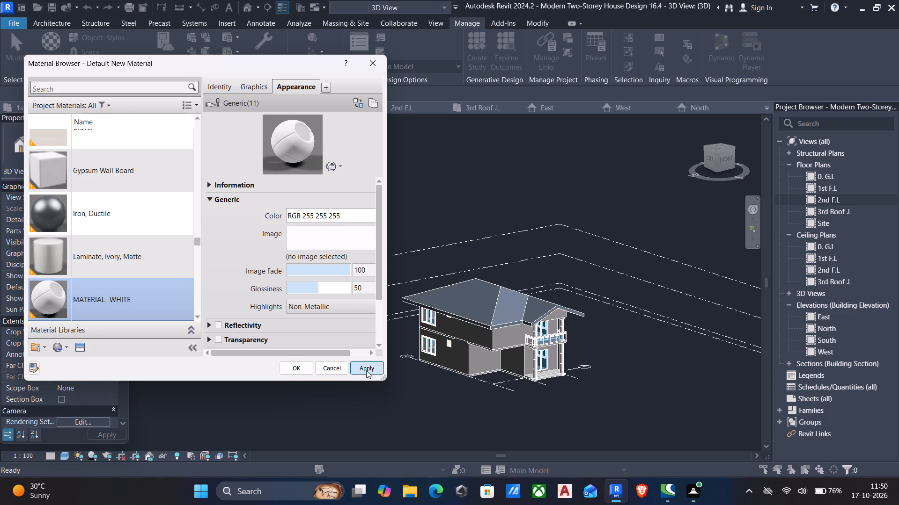
Set the shading of MATERIAL -WHITE to use its render appearance and save the material.
click(248, 82)
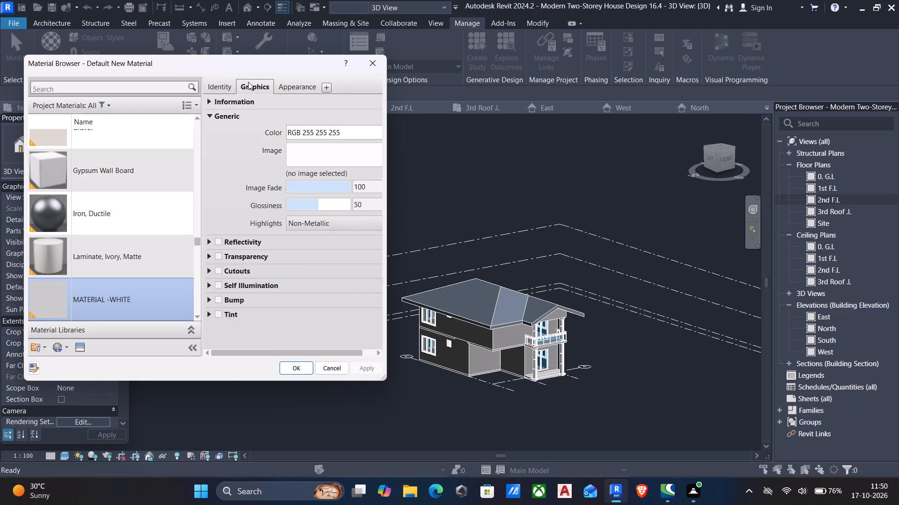
click(286, 114)
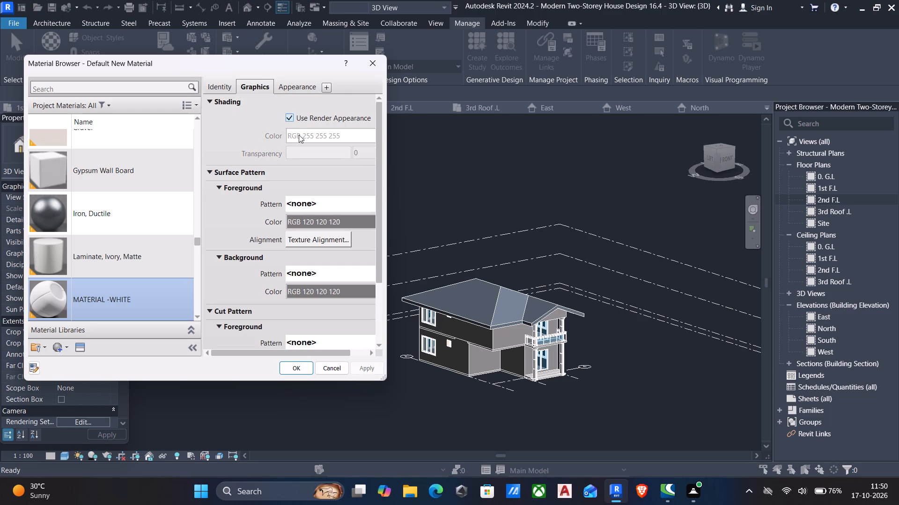
click(368, 368)
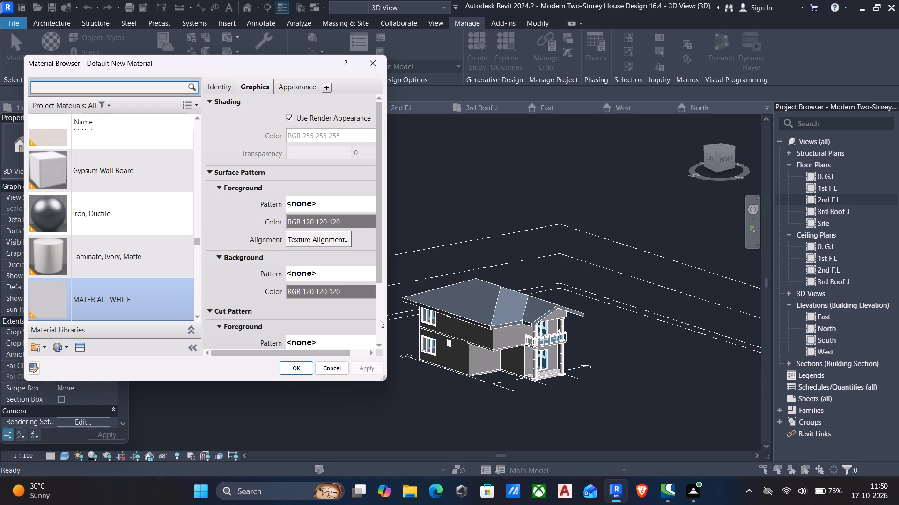
click(289, 368)
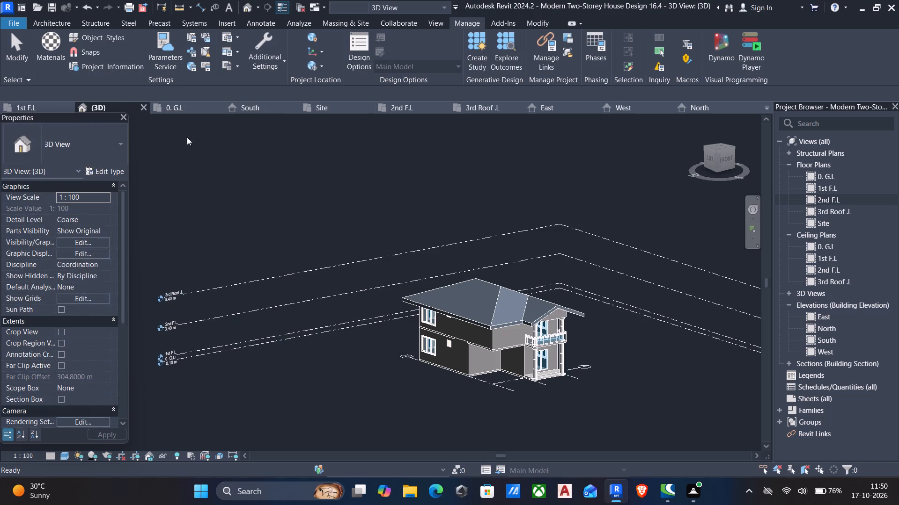
Duplicate MATERIAL -WHITE together with its assets and name the copy MATERIAL -COLOUR GREY.
click(54, 43)
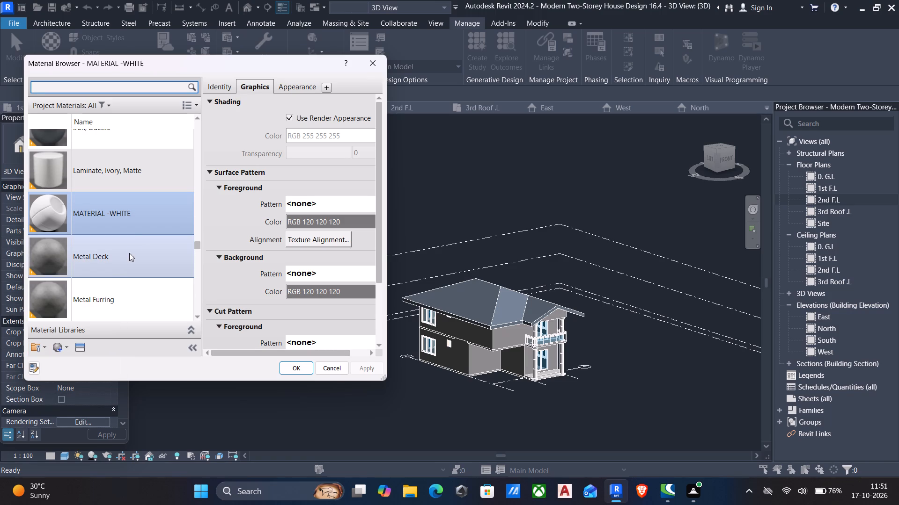
right_click(137, 207)
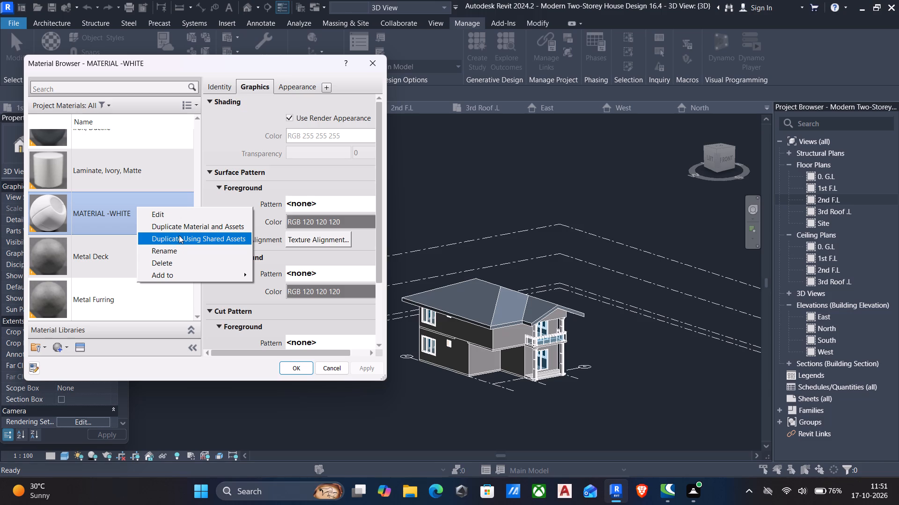
click(221, 228)
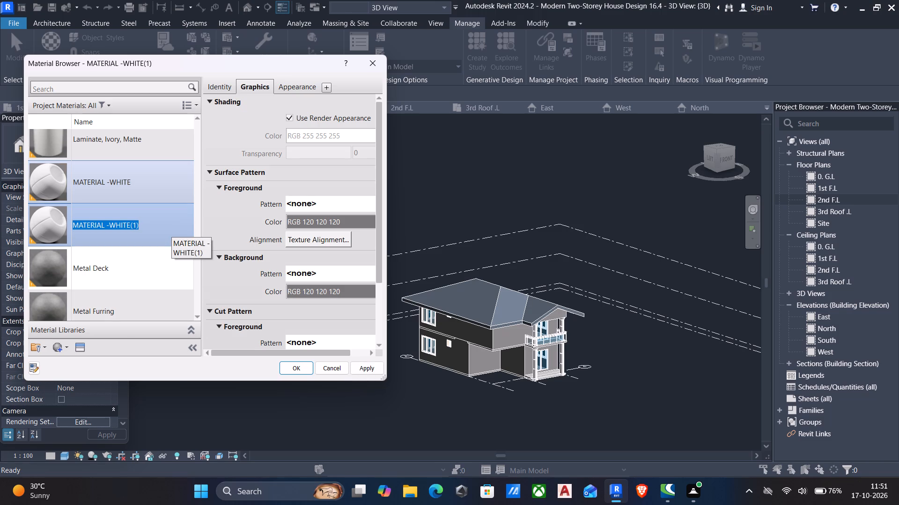
key(BackSpace)
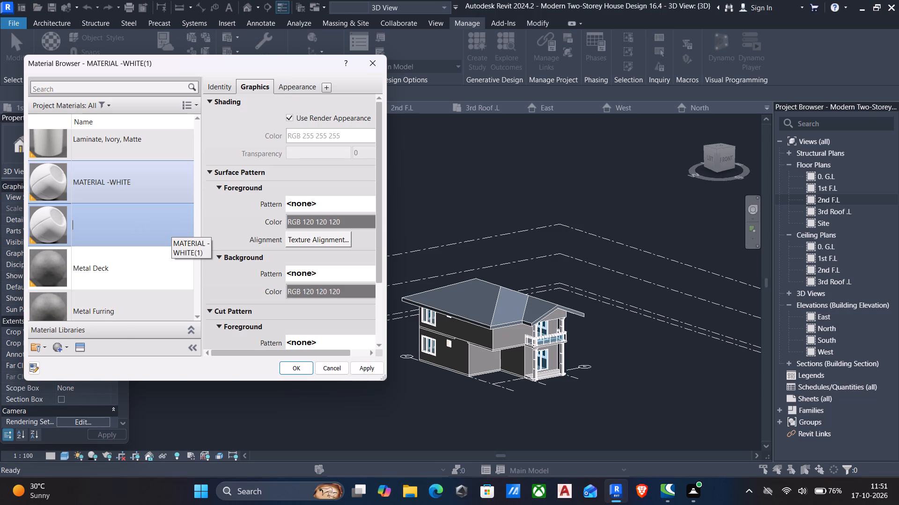
key(BackSpace)
key(BackSpace)
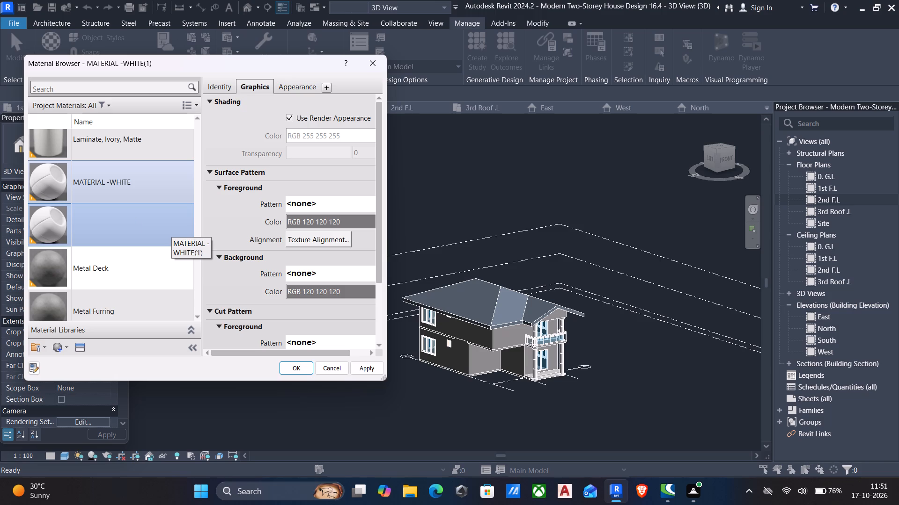
key(ctrl+z)
click(170, 230)
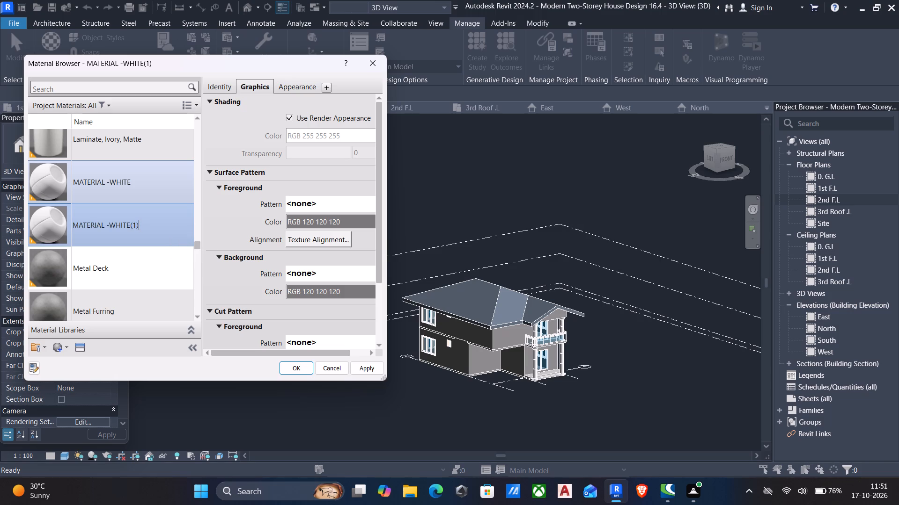
key(BackSpace)
key(BackSpace)
key(BackSpace)
key(BackSpace)
key(BackSpace)
key(BackSpace)
key(BackSpace)
key(BackSpace)
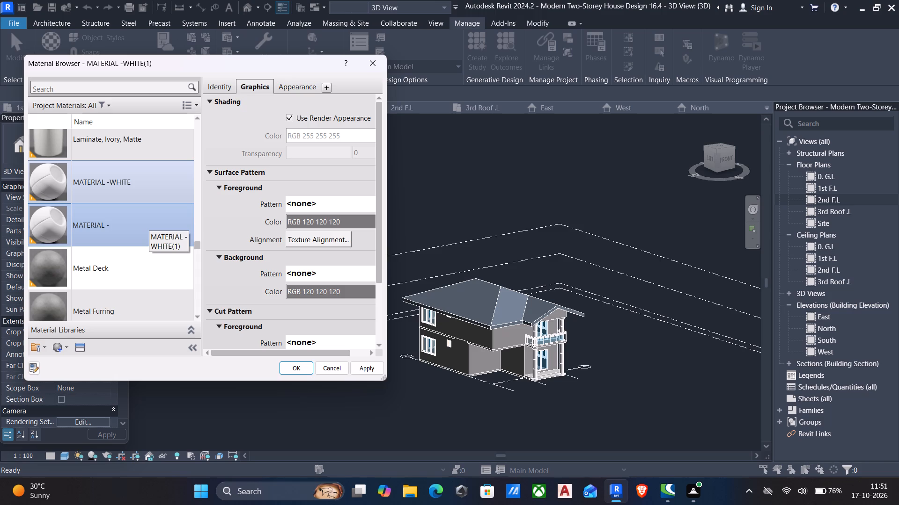
text(COLOUR GREY)
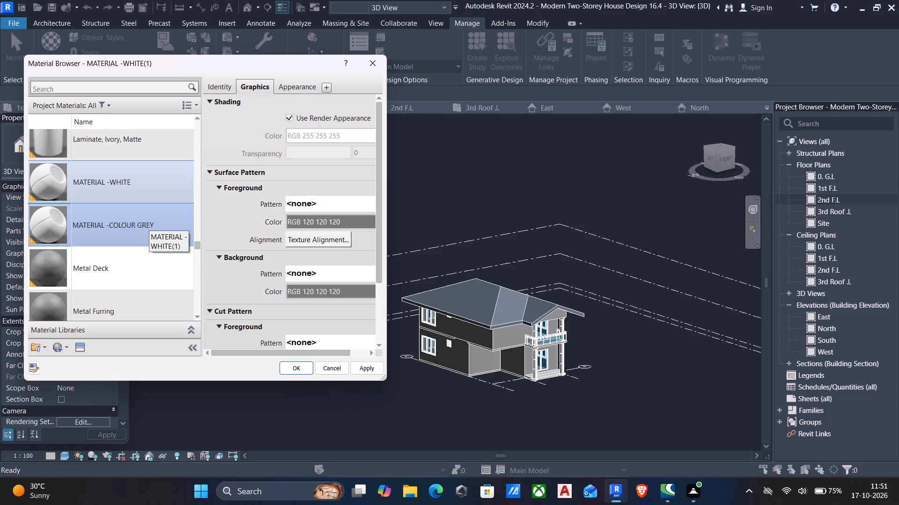
click(373, 368)
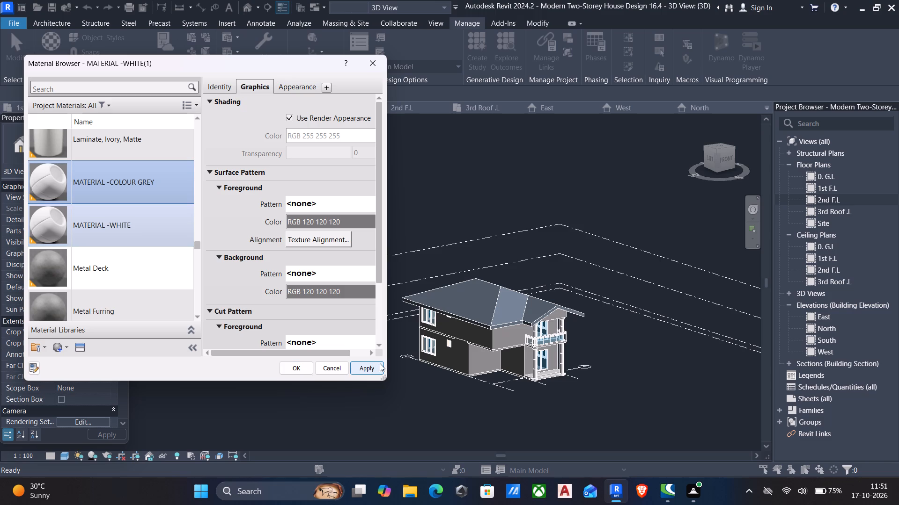
Set the generic appearance color of MATERIAL -COLOUR GREY to dark grey, RGB 85 85 85, and apply it.
click(301, 87)
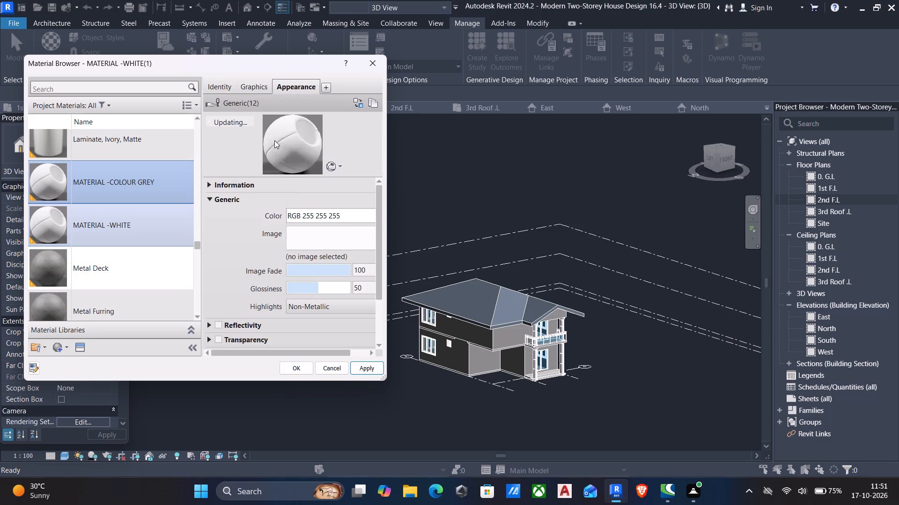
click(346, 216)
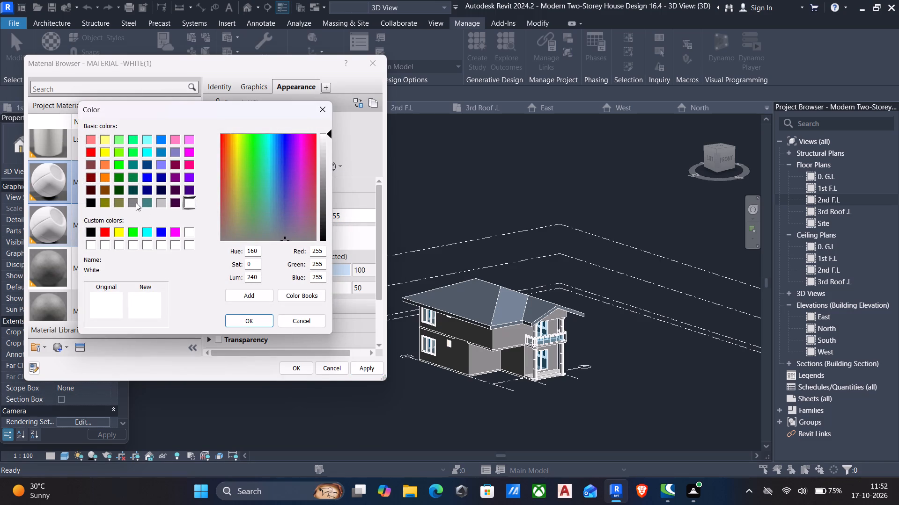
click(136, 202)
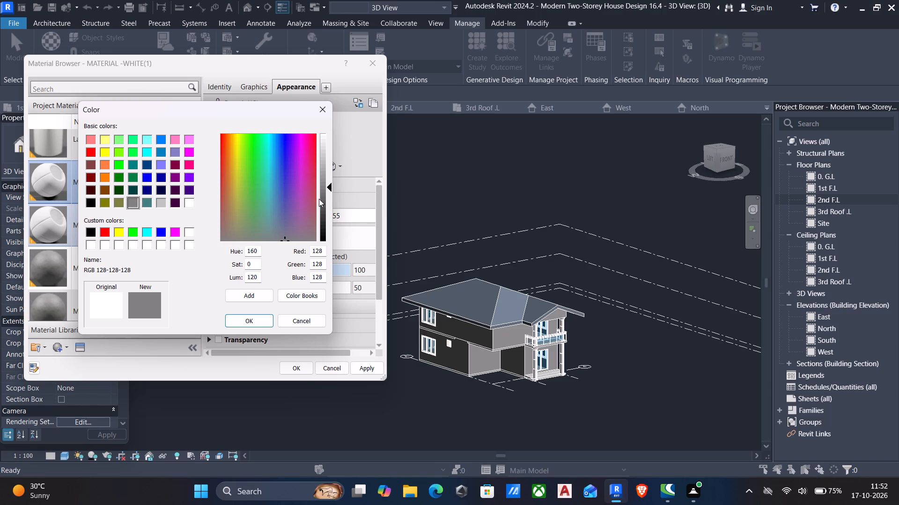
drag(322, 200, 326, 200)
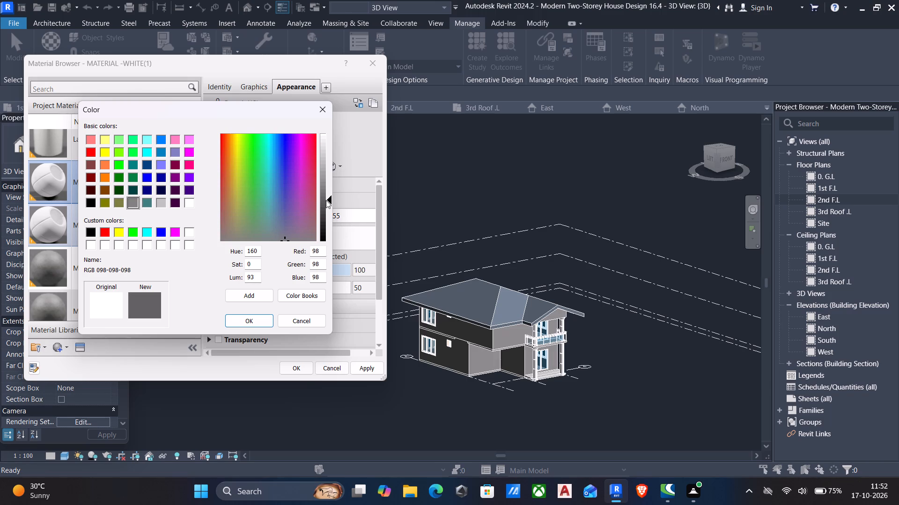
click(323, 209)
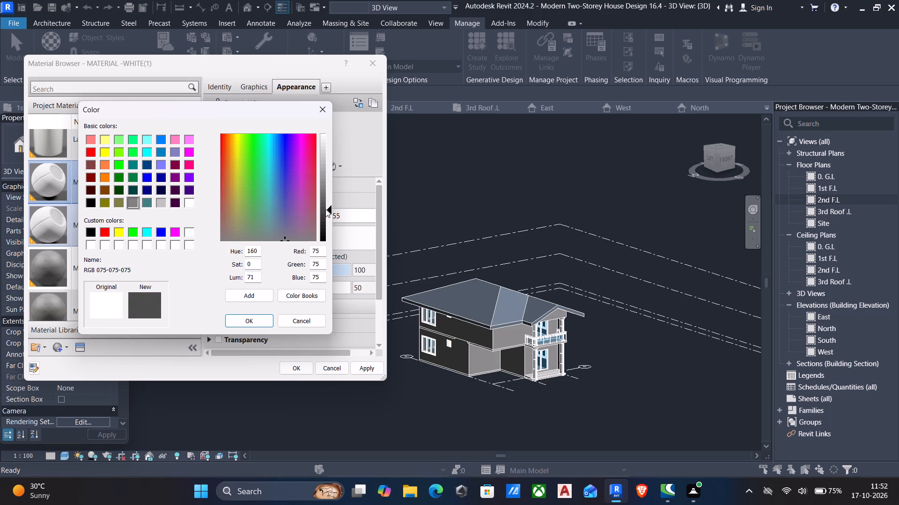
click(323, 205)
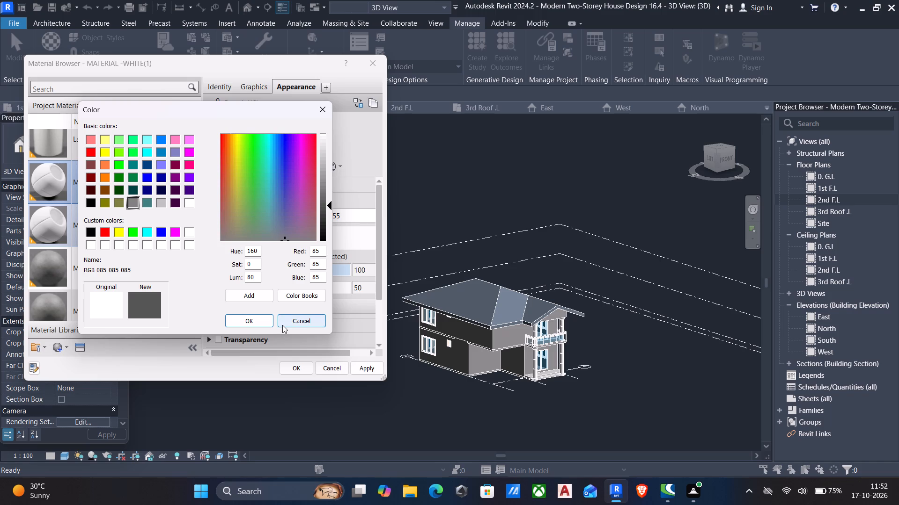
click(230, 323)
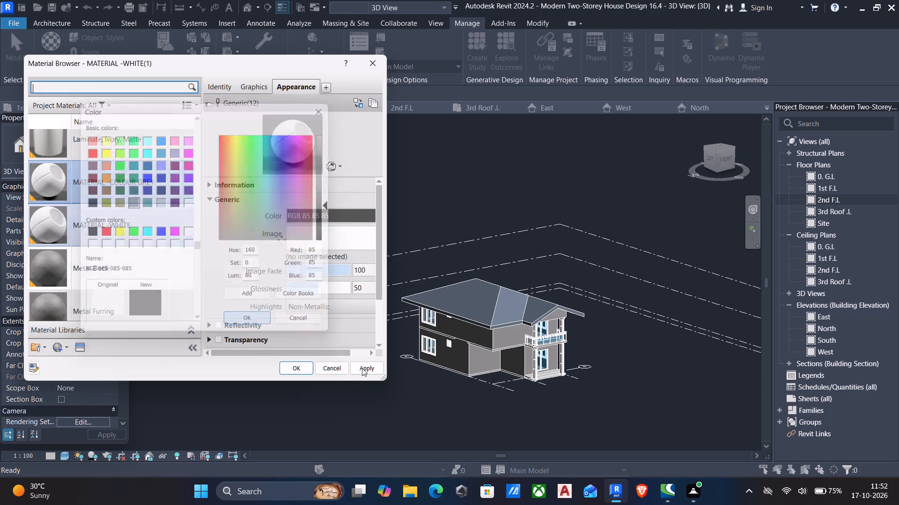
click(369, 370)
click(266, 85)
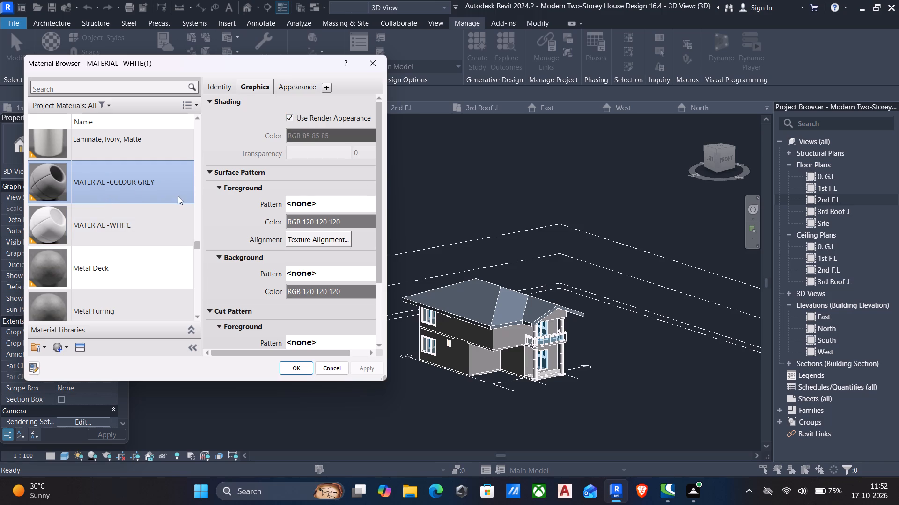
Duplicate MATERIAL -COLOUR GREY together with its assets and name the copy MATERIAL -COLOUR MAROON.
right_click(164, 183)
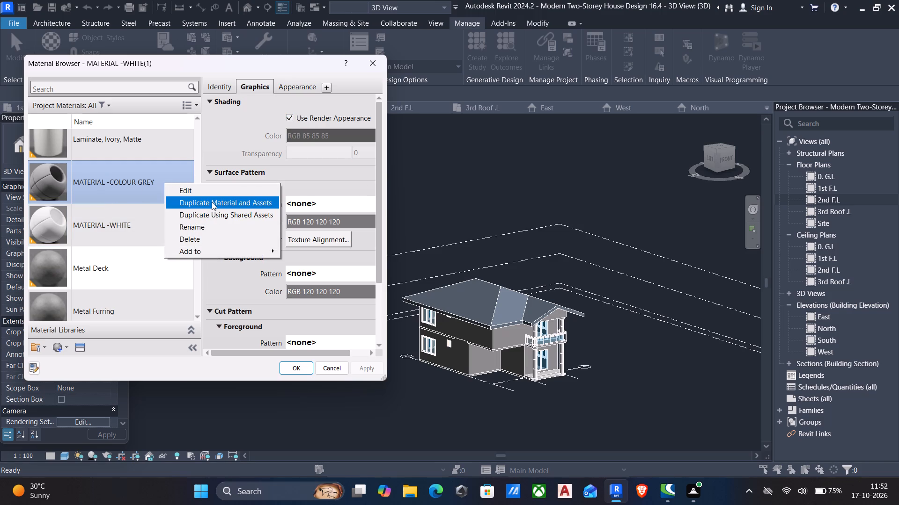
click(212, 202)
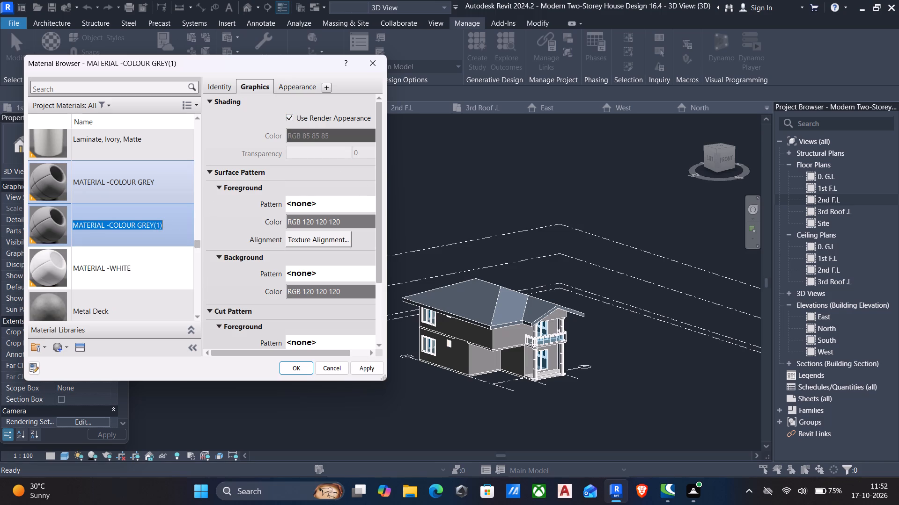
click(171, 228)
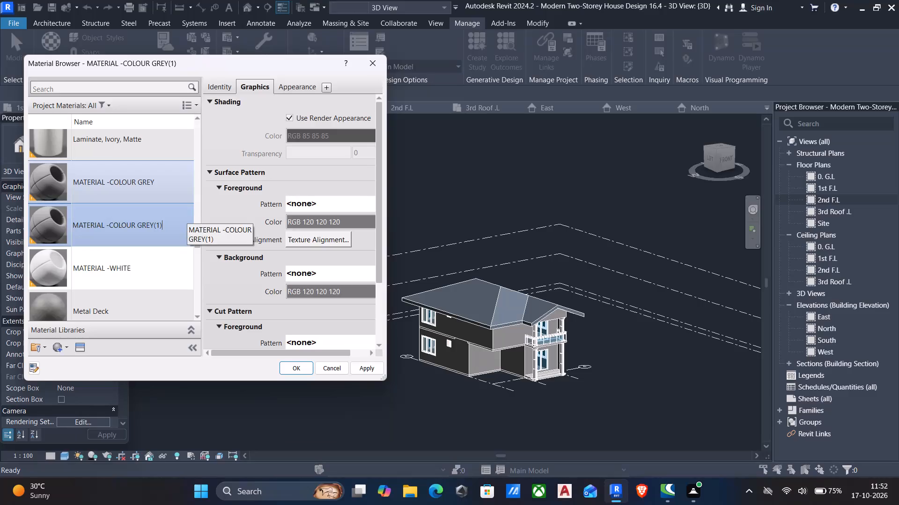
click(186, 216)
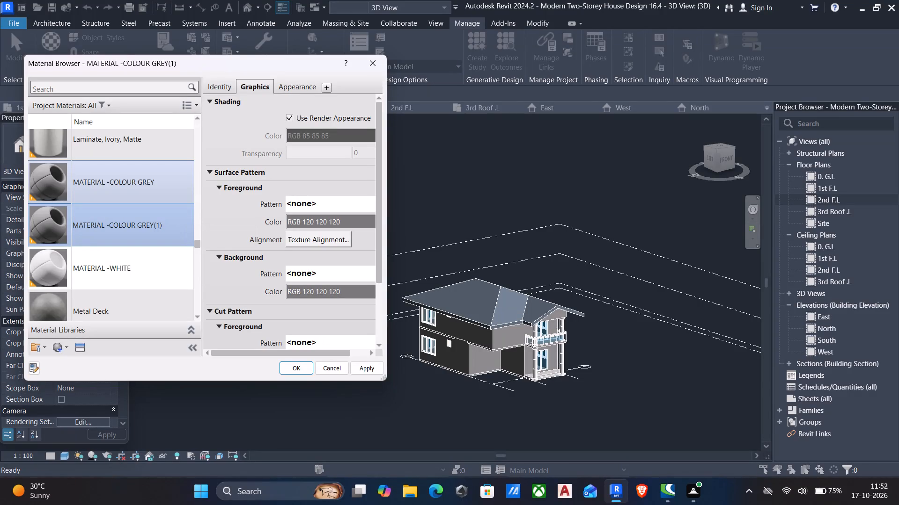
click(179, 226)
key(BackSpace)
key(BackSpace)
key(BackSpace)
key(BackSpace)
key(BackSpace)
key(BackSpace)
key(BackSpace)
key(comma)
key(BackSpace)
text(MAROON)
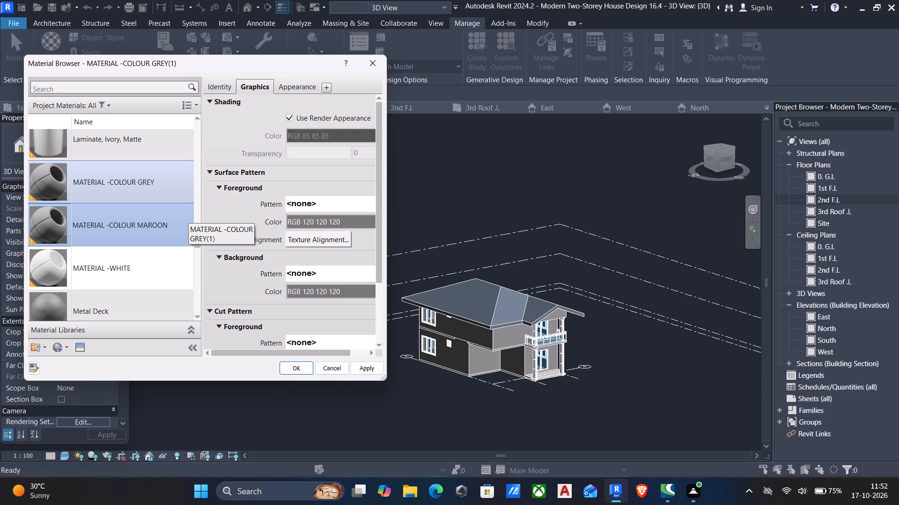
click(367, 367)
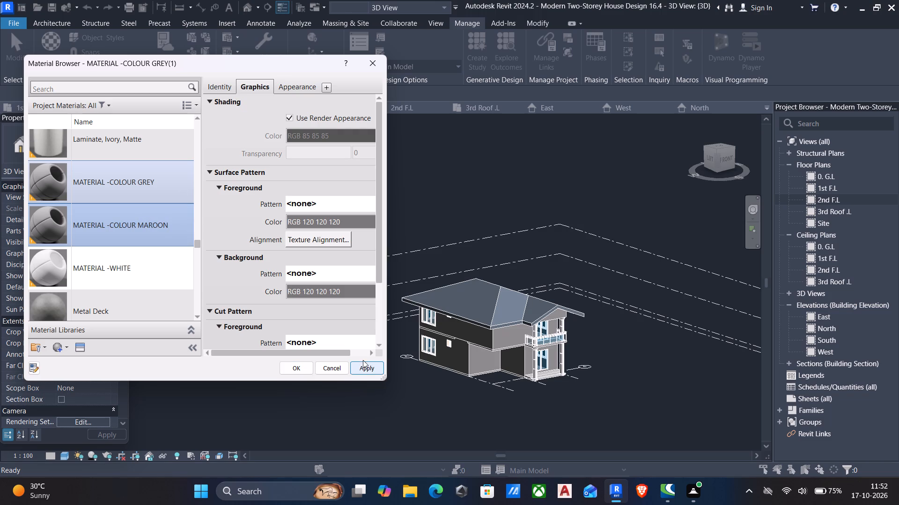
Set the generic appearance color of MATERIAL -COLOUR MAROON to RGB 169 84 84.
click(298, 89)
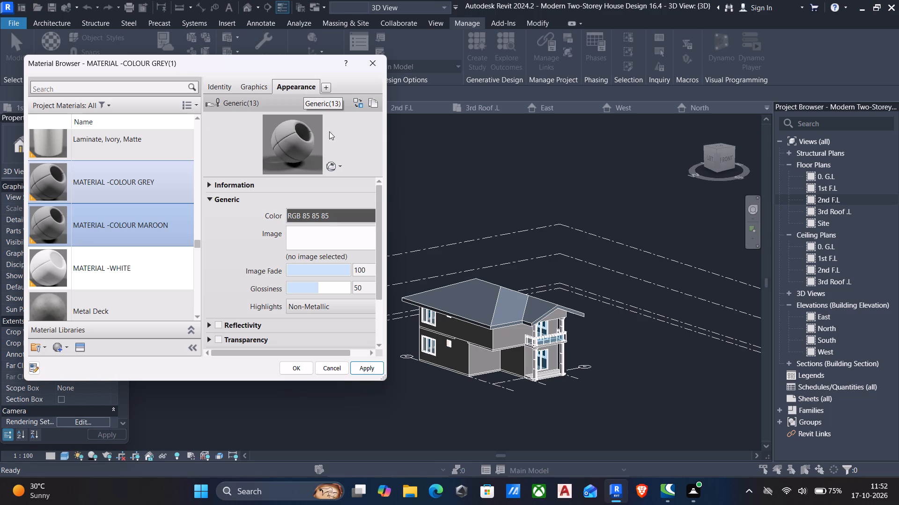
click(352, 216)
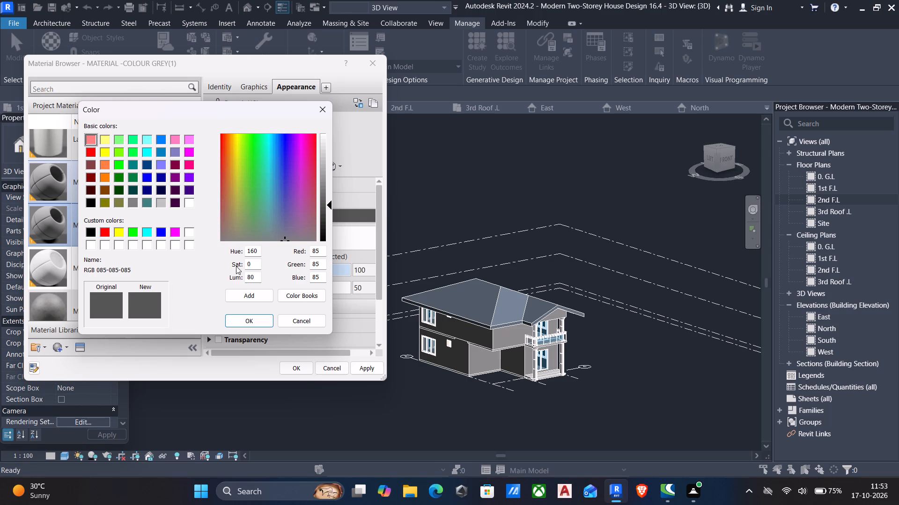
click(172, 161)
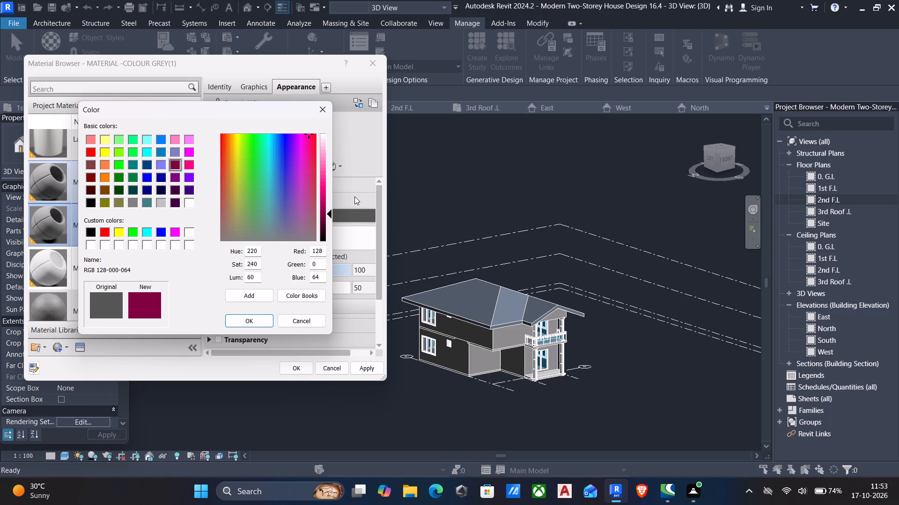
click(325, 250)
drag(325, 250, 295, 253)
key(1)
key(6)
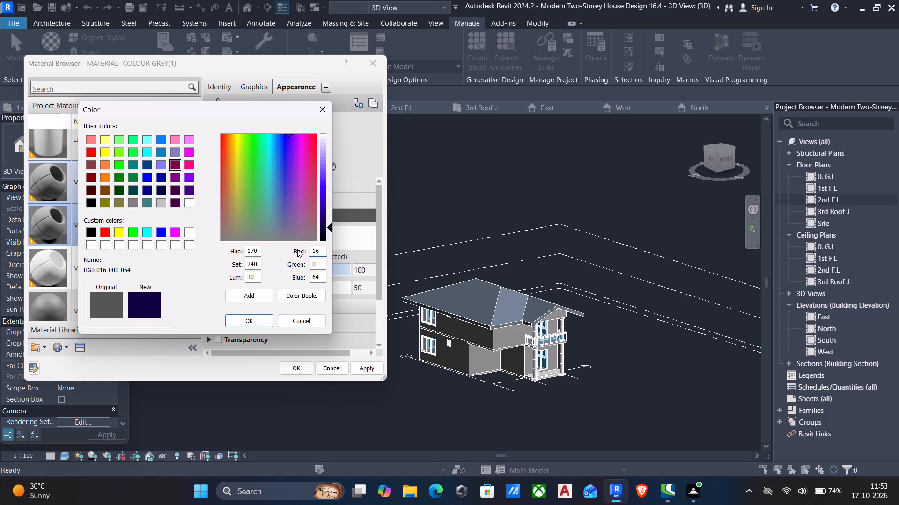
key(9)
click(321, 264)
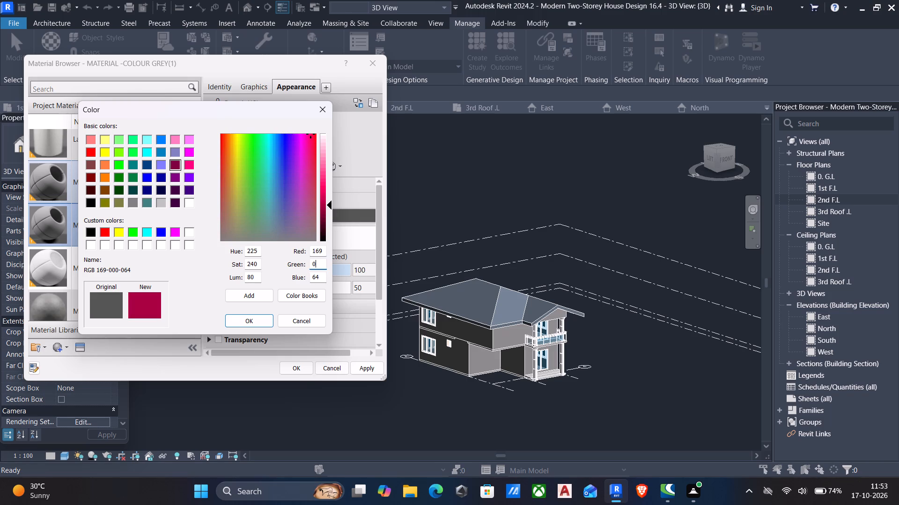
drag(321, 264, 266, 276)
text(84)
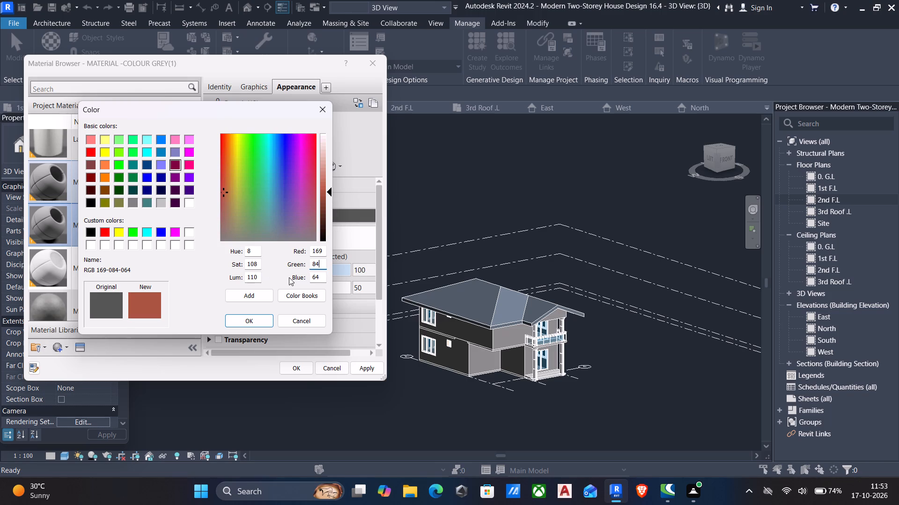
drag(320, 278, 291, 276)
text(84)
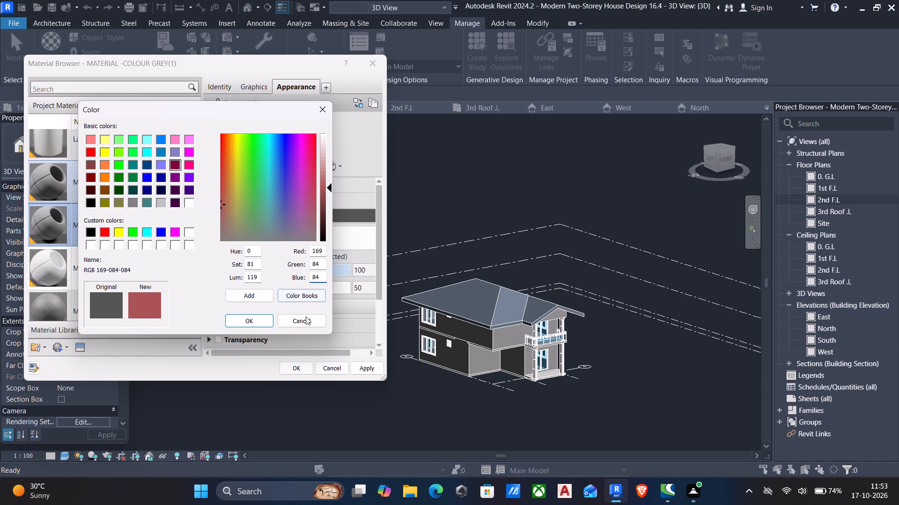
click(242, 322)
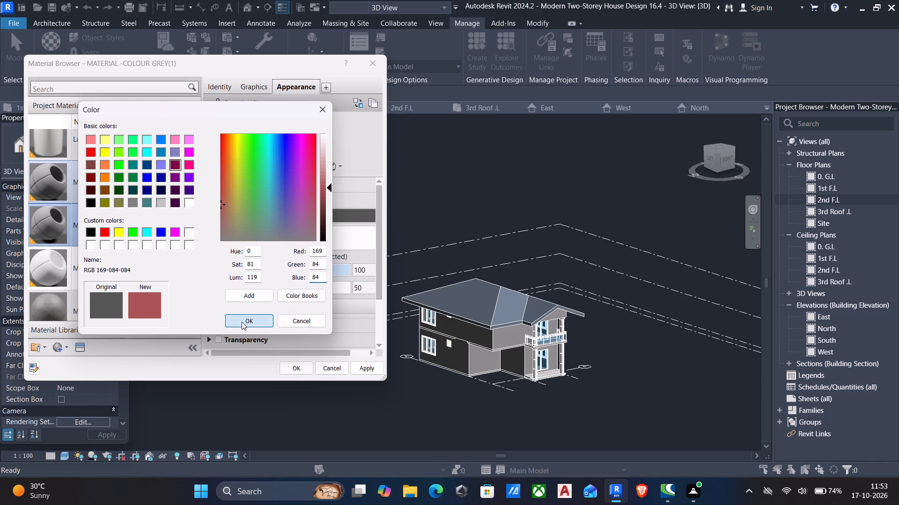
Apply the new colour to MATERIAL -COLOUR MAROON, review its shading graphics and accept the custom materials.
click(359, 368)
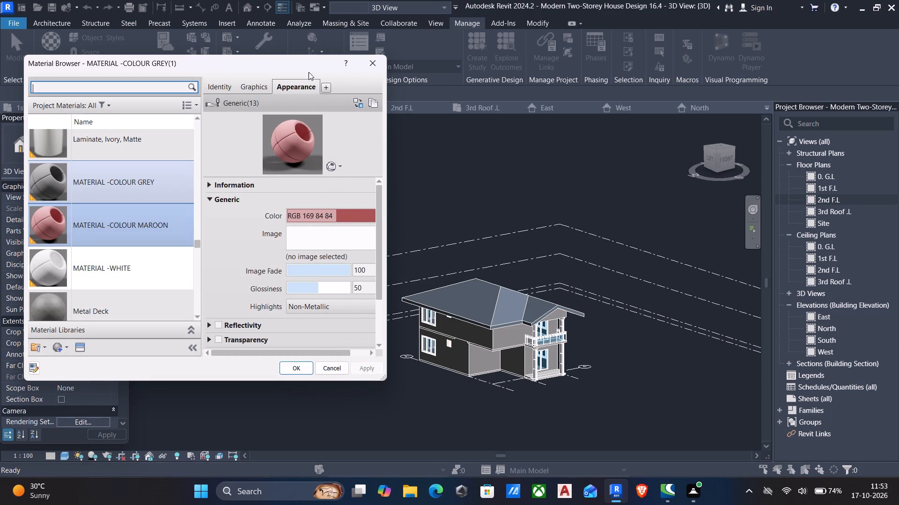
click(254, 85)
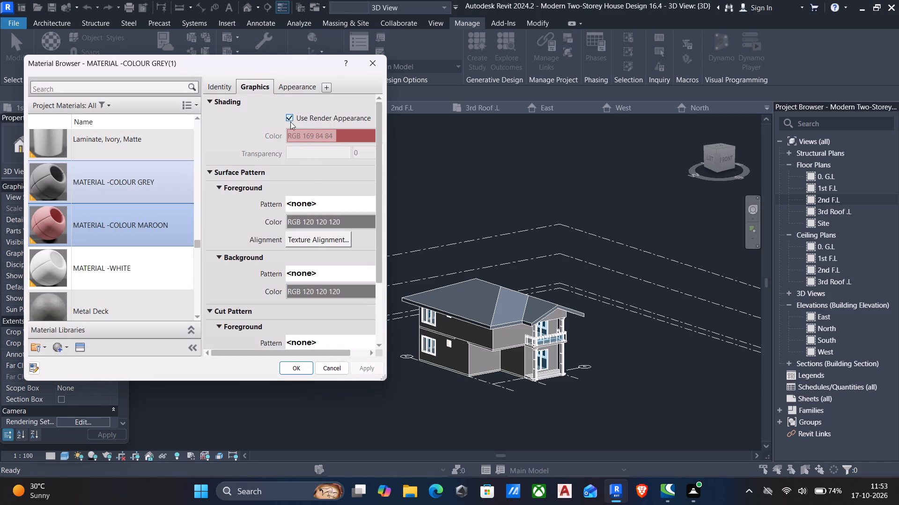
click(298, 366)
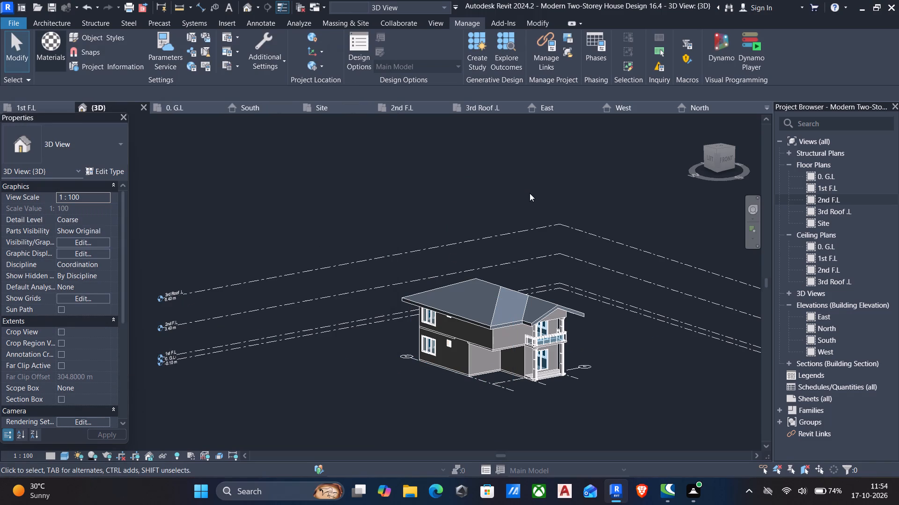
Set the visual style of the 3D view to Consistent Colors.
scroll(521, 355, up, 4)
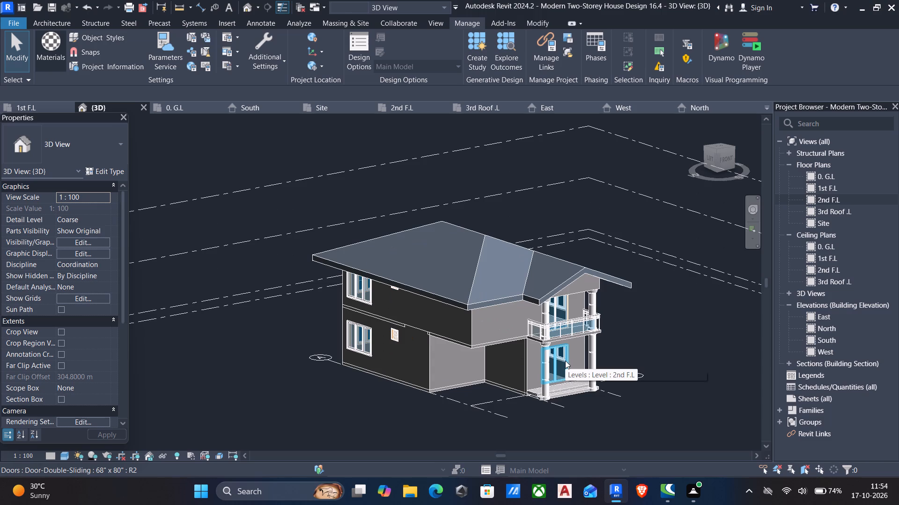
shift+middle_drag(566, 360, 448, 340)
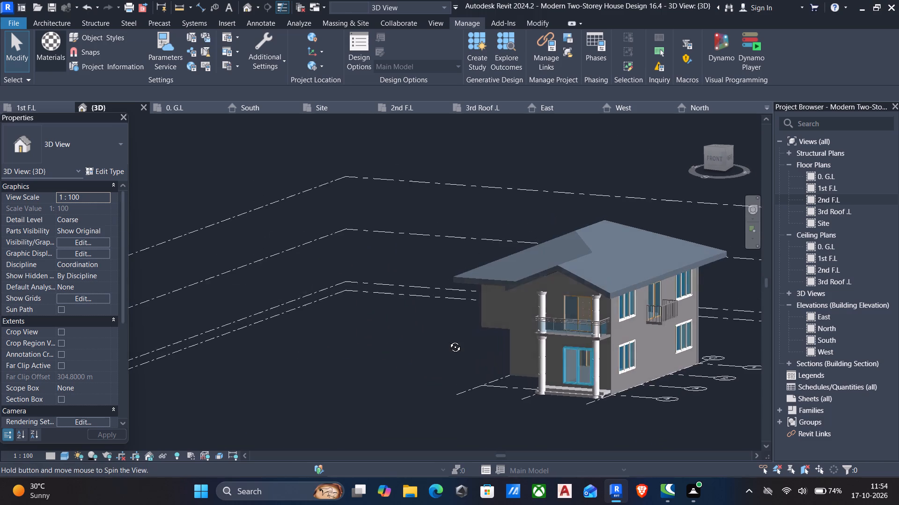
shift+middle_drag(448, 340, 453, 334)
middle_drag(454, 334, 409, 347)
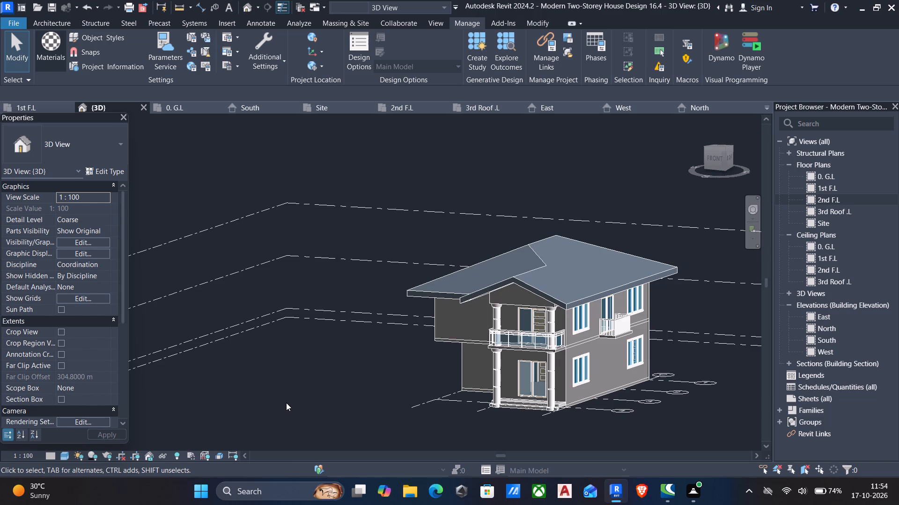
click(59, 453)
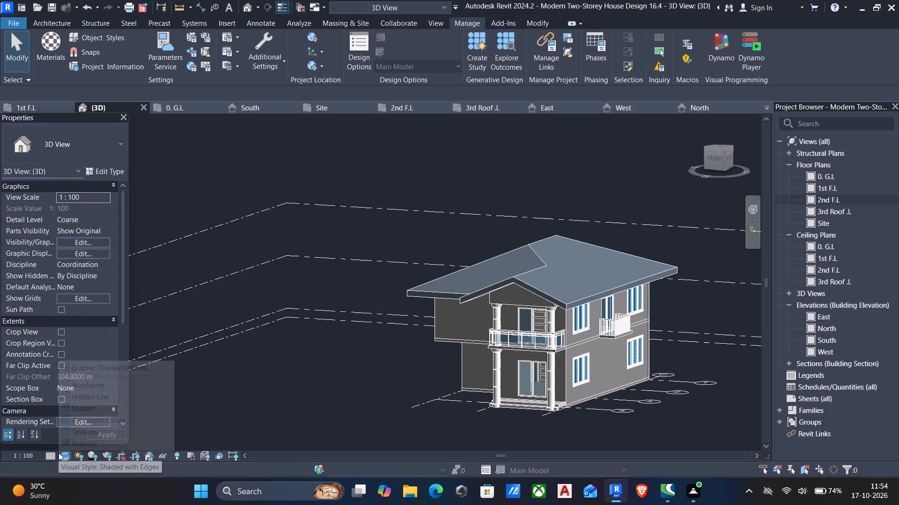
click(74, 416)
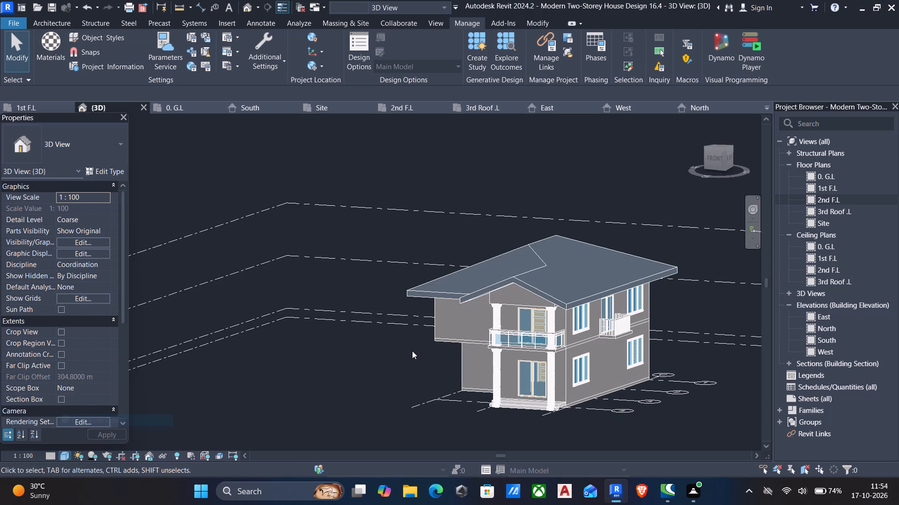
click(67, 457)
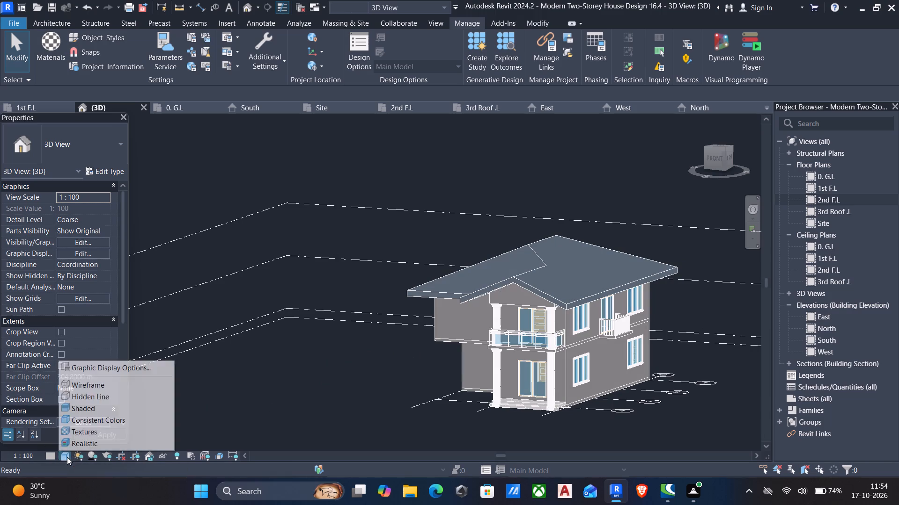
click(81, 419)
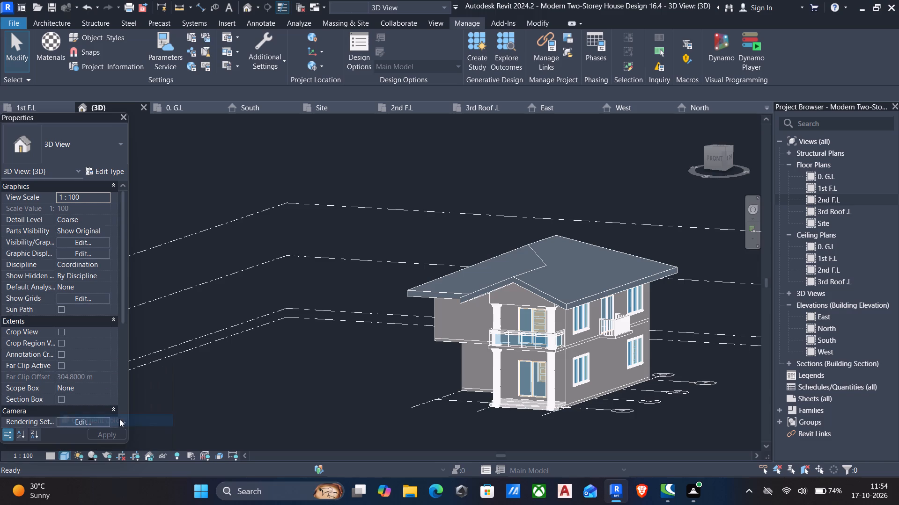
Assign MATERIAL -WHITE to the Structure [1] layer of the 9" wall type used by the long ground-floor side wall.
scroll(273, 382, down, 4)
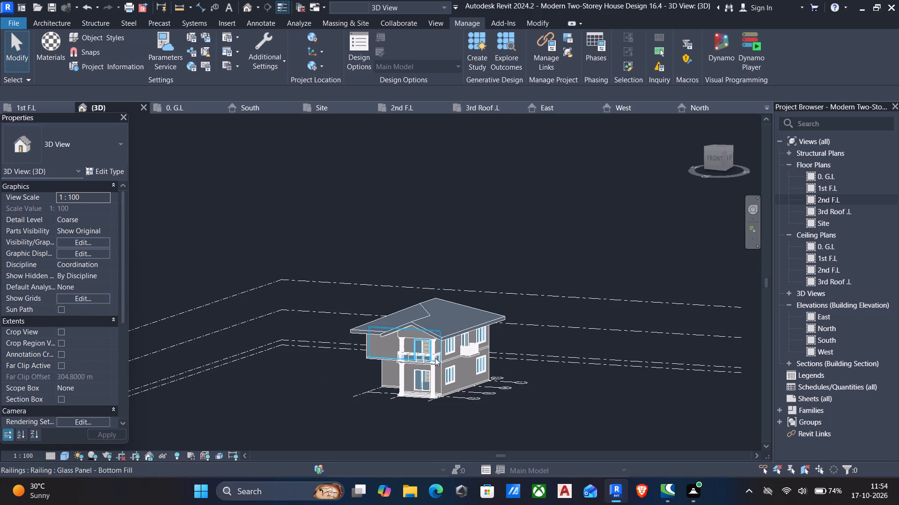
shift+middle_drag(429, 359, 330, 390)
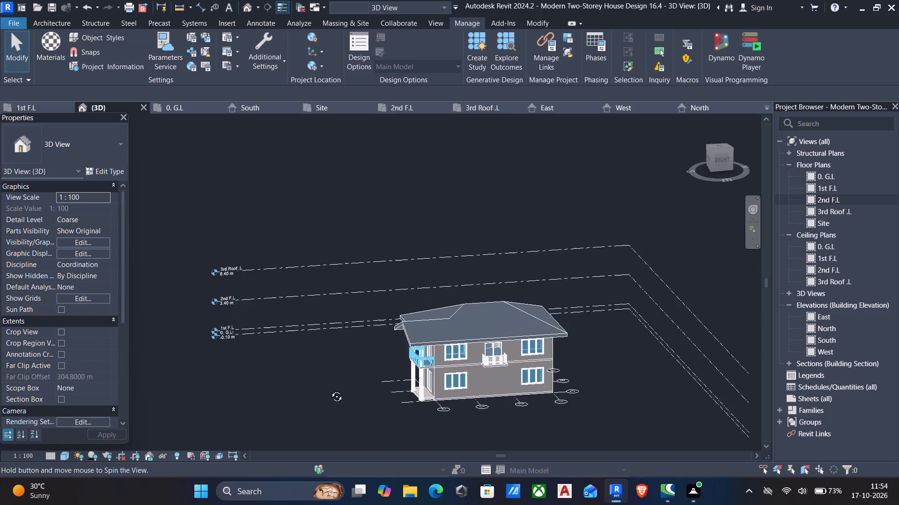
shift+middle_drag(330, 390, 351, 403)
scroll(422, 394, up, 4)
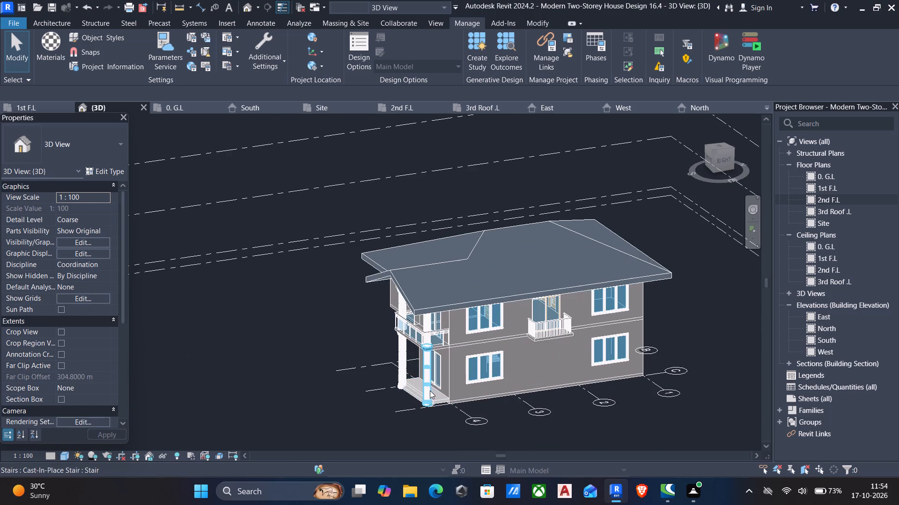
scroll(430, 390, up, 4)
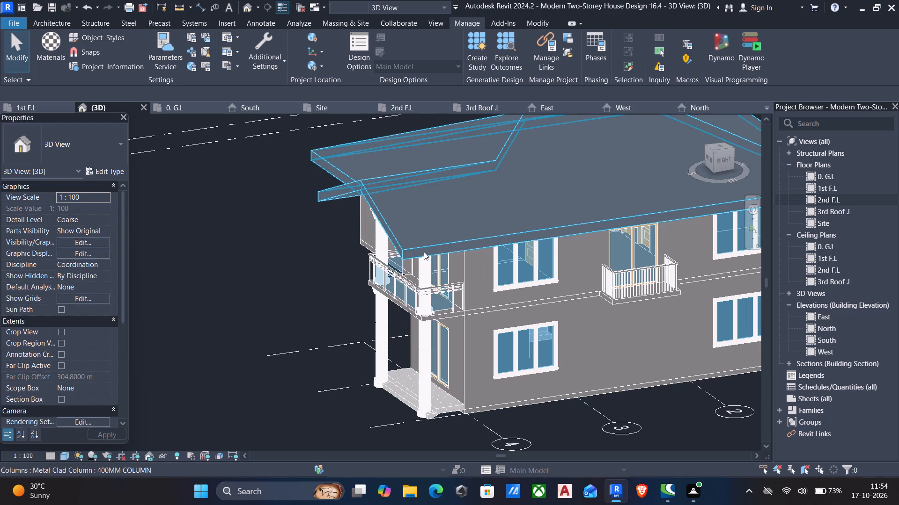
scroll(449, 286, up, 3)
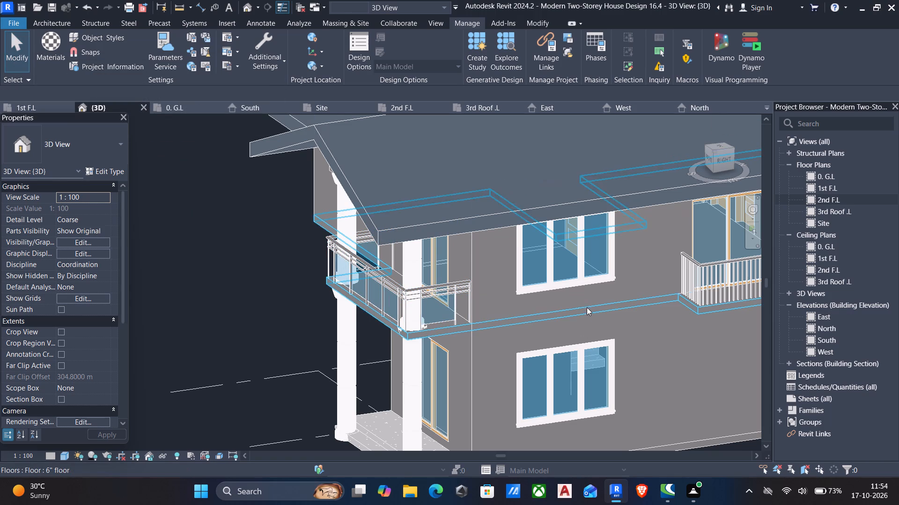
click(486, 351)
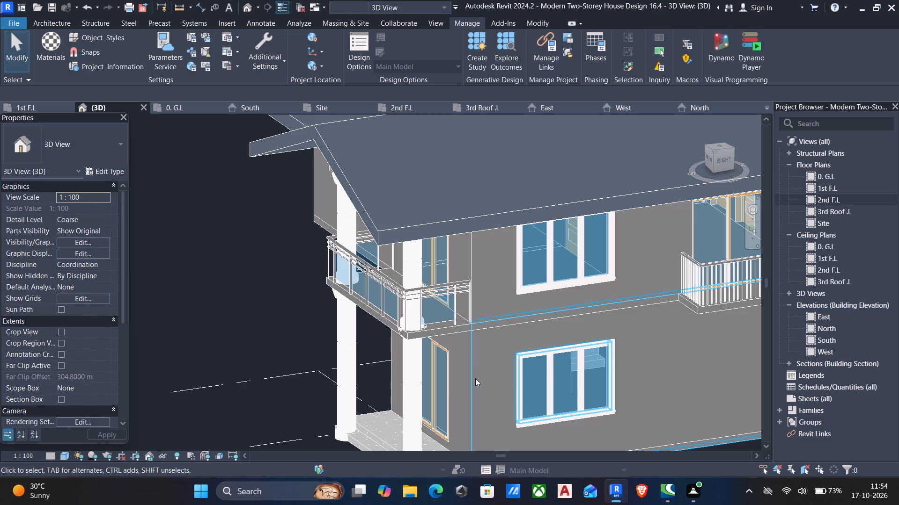
click(475, 378)
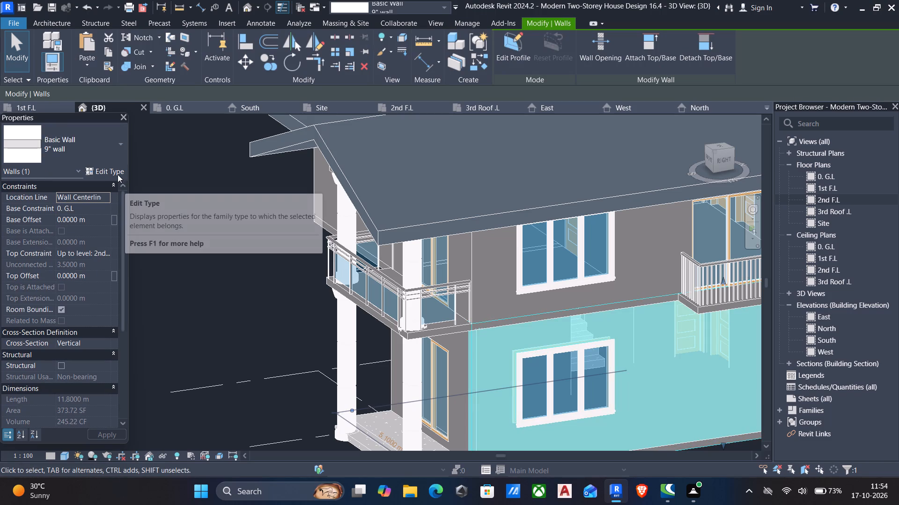
click(112, 169)
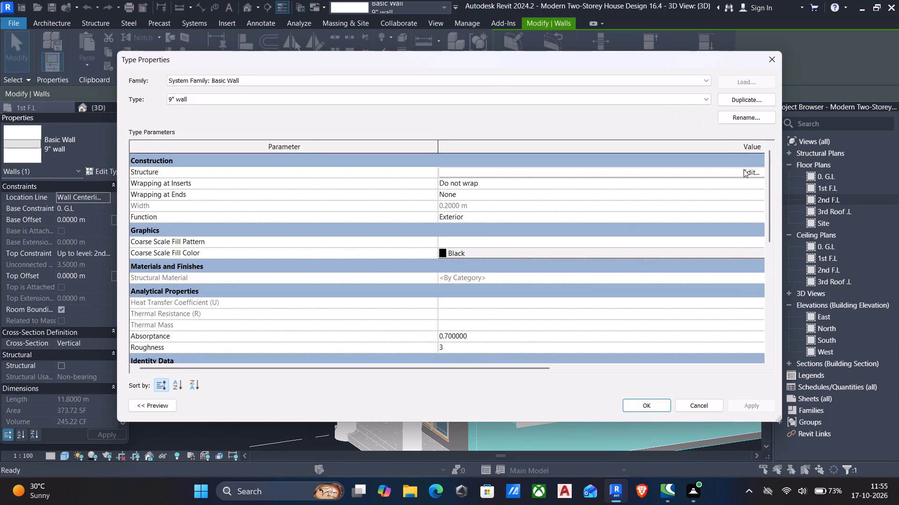
click(744, 169)
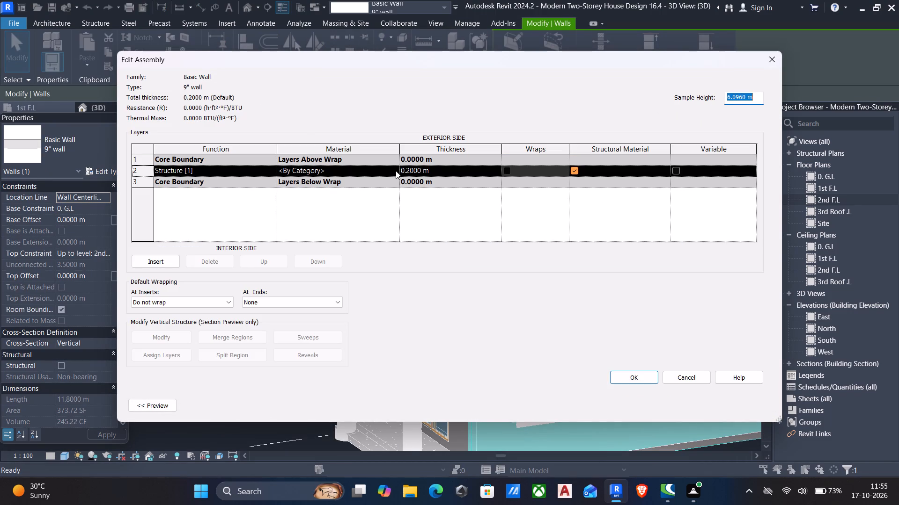
click(396, 171)
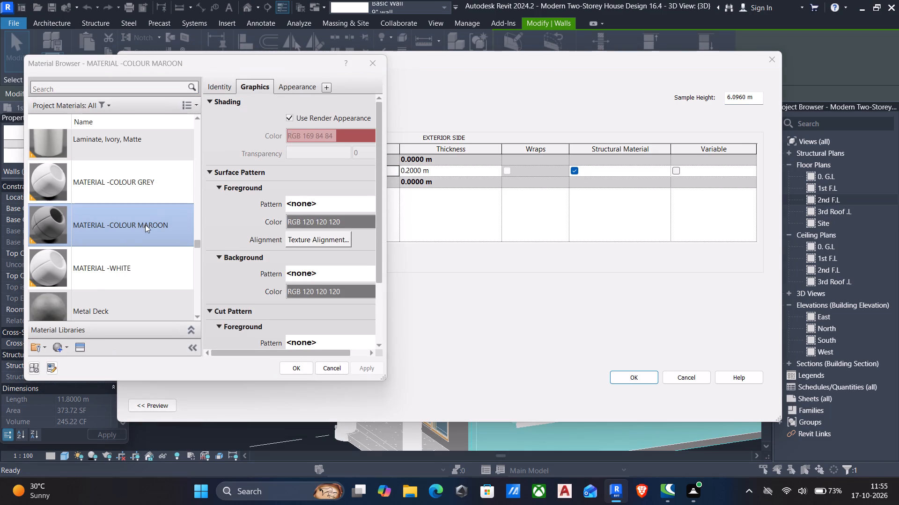
scroll(124, 251, up, 3)
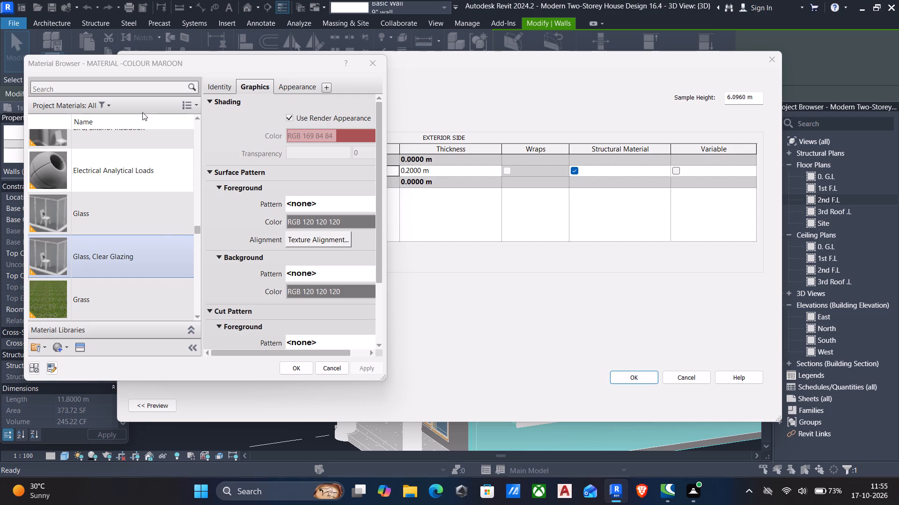
scroll(143, 232, up, 3)
scroll(159, 218, up, 20)
scroll(159, 218, up, 3)
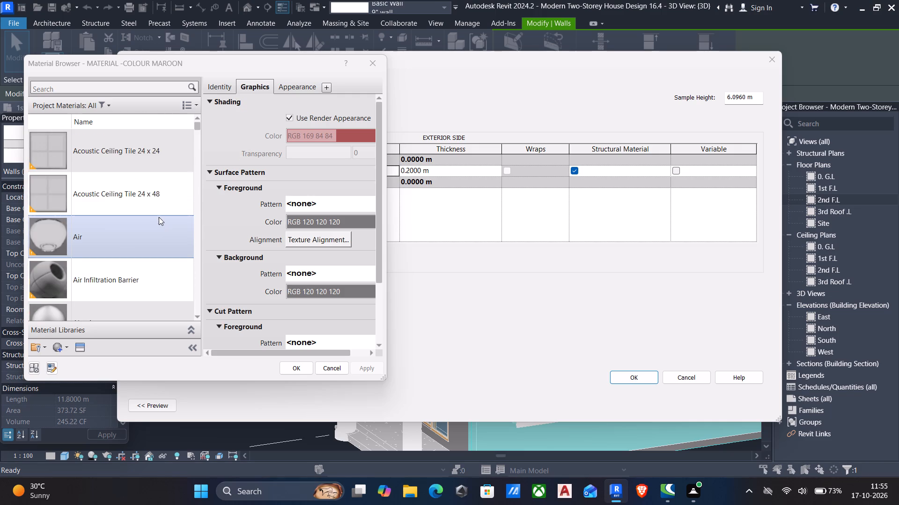
scroll(159, 217, up, 2)
scroll(140, 240, down, 20)
scroll(140, 240, down, 14)
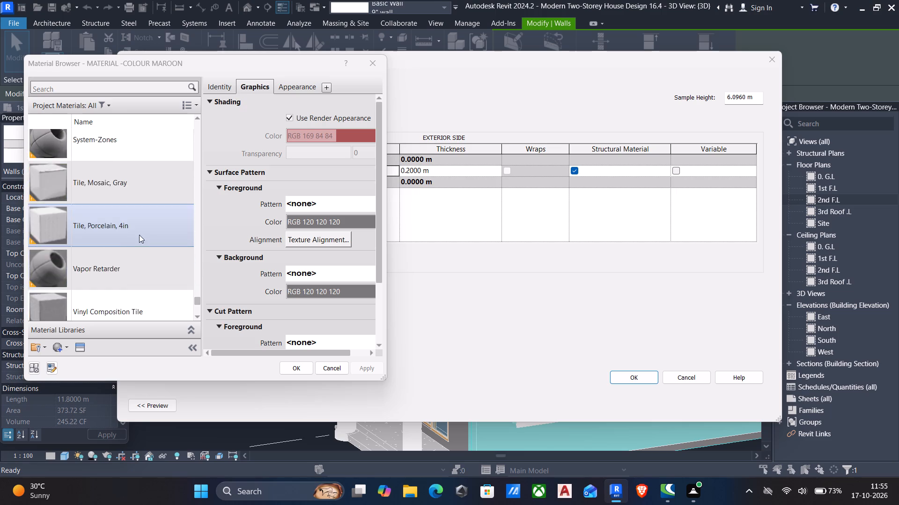
scroll(139, 235, down, 20)
scroll(139, 235, down, 12)
scroll(133, 219, up, 3)
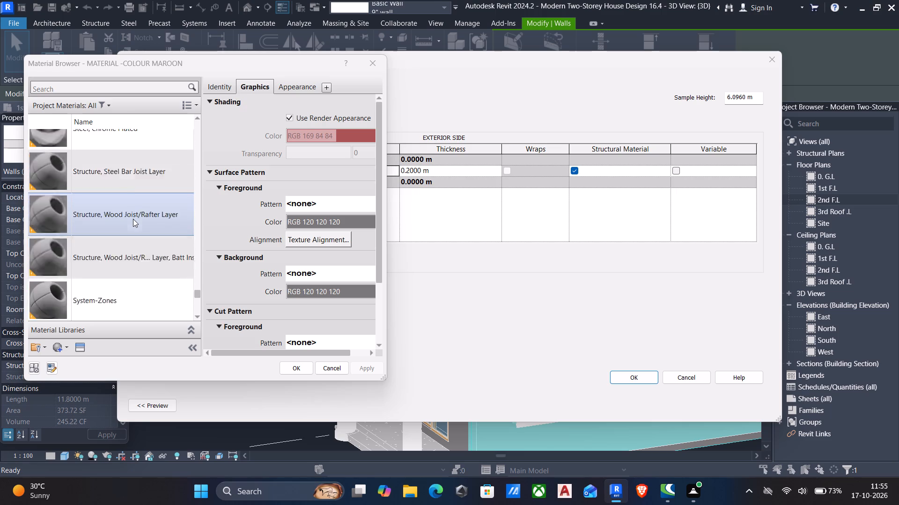
scroll(133, 219, up, 5)
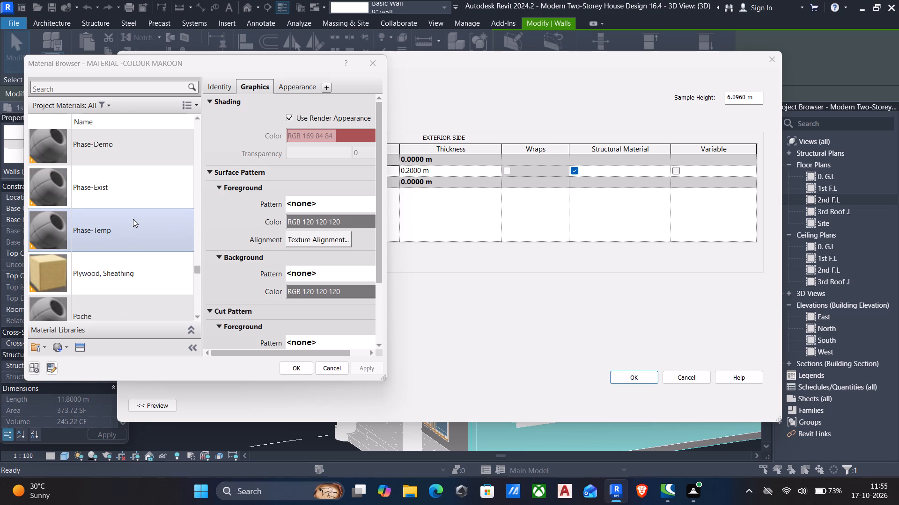
scroll(133, 219, up, 4)
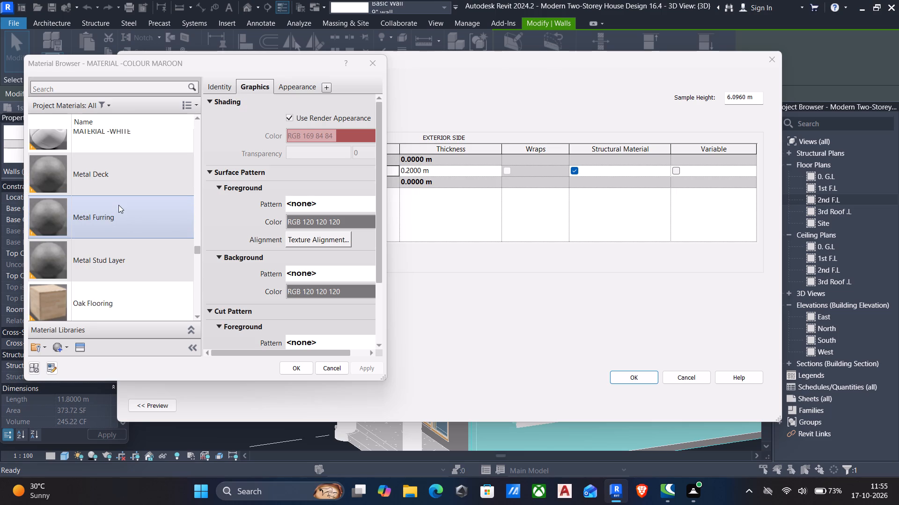
scroll(118, 205, up, 1)
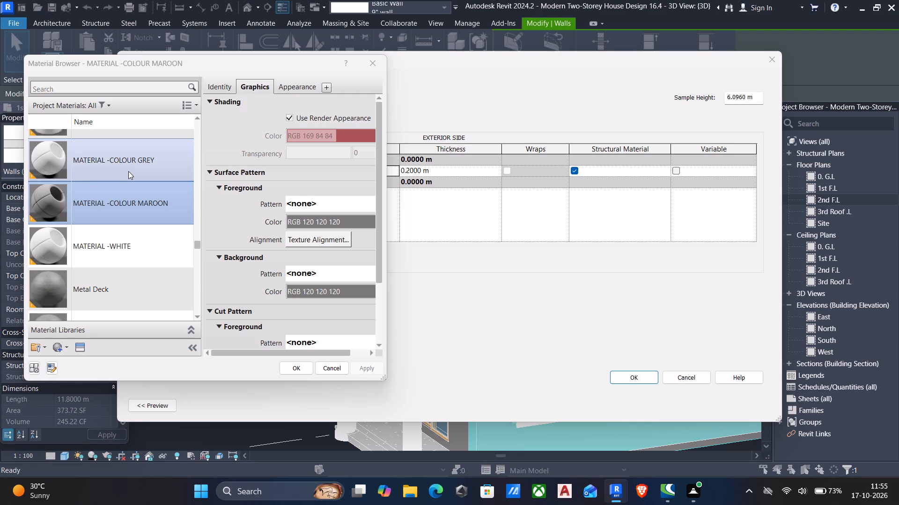
scroll(128, 171, up, 1)
scroll(134, 264, down, 1)
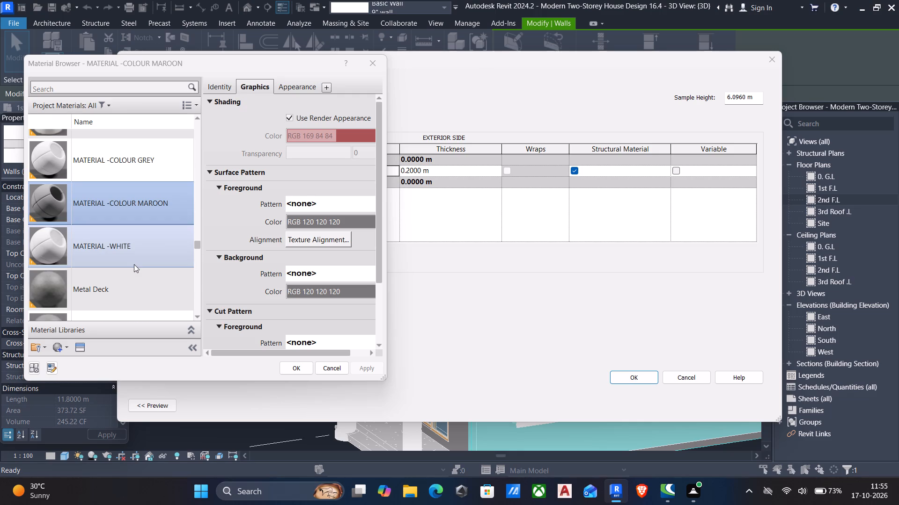
click(136, 243)
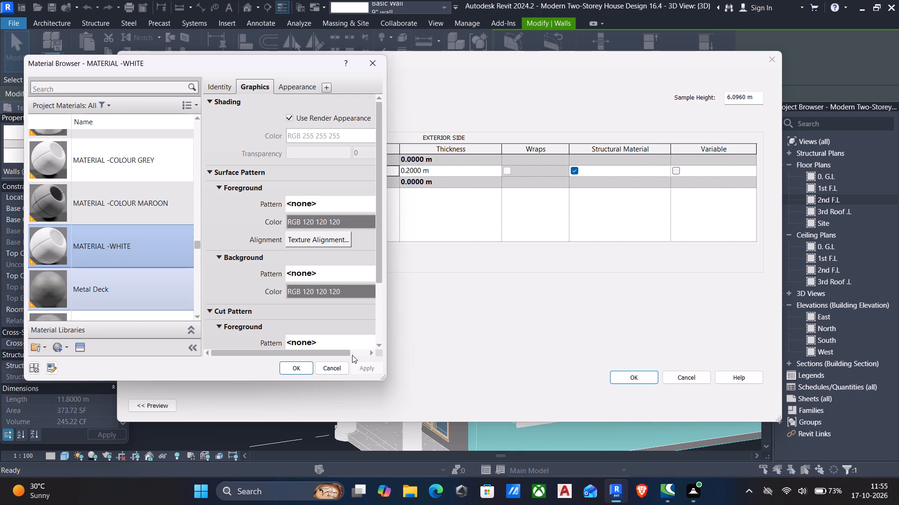
click(308, 368)
click(641, 378)
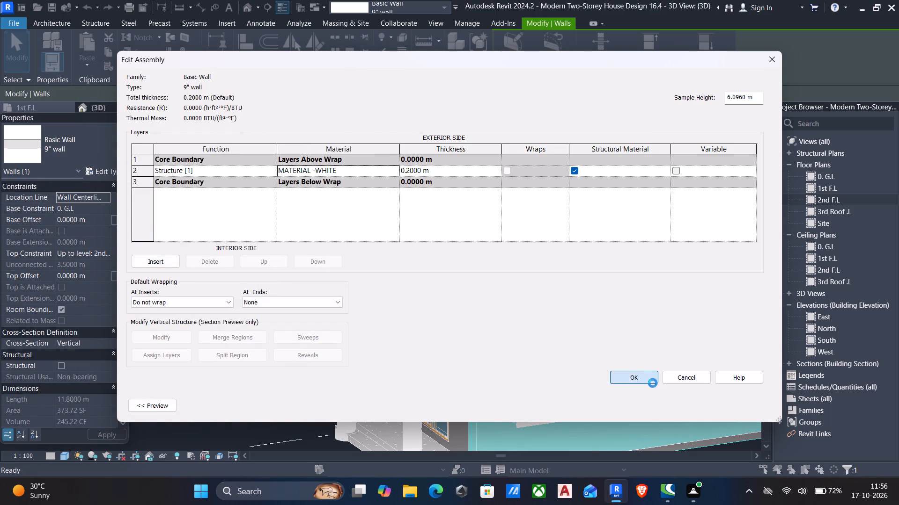
click(757, 404)
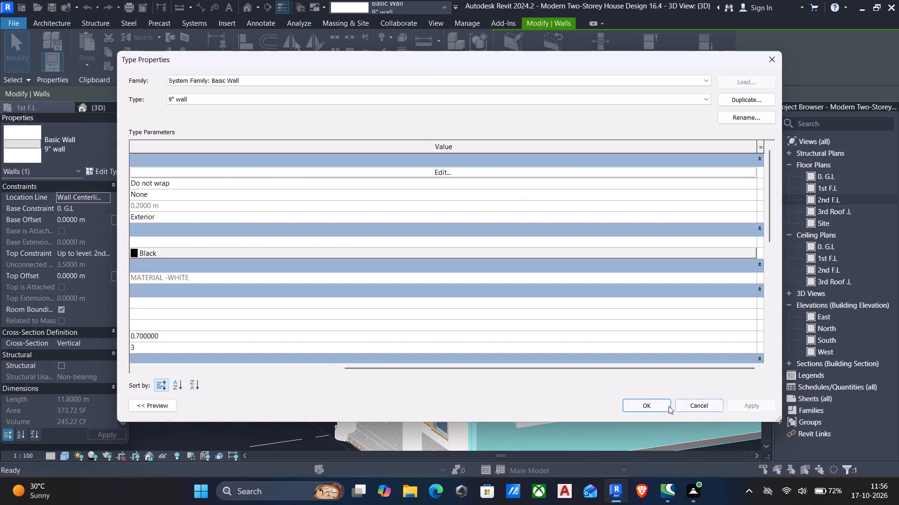
click(655, 405)
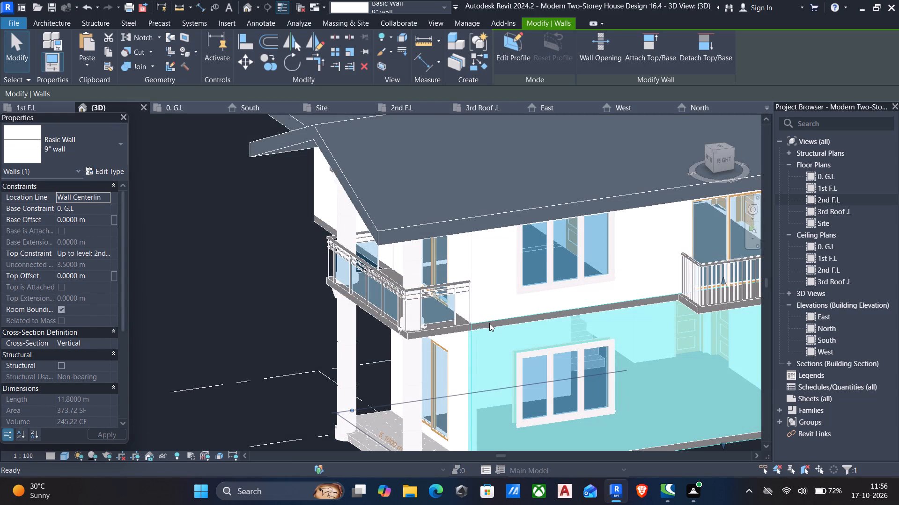
scroll(489, 323, down, 3)
click(90, 262)
click(175, 281)
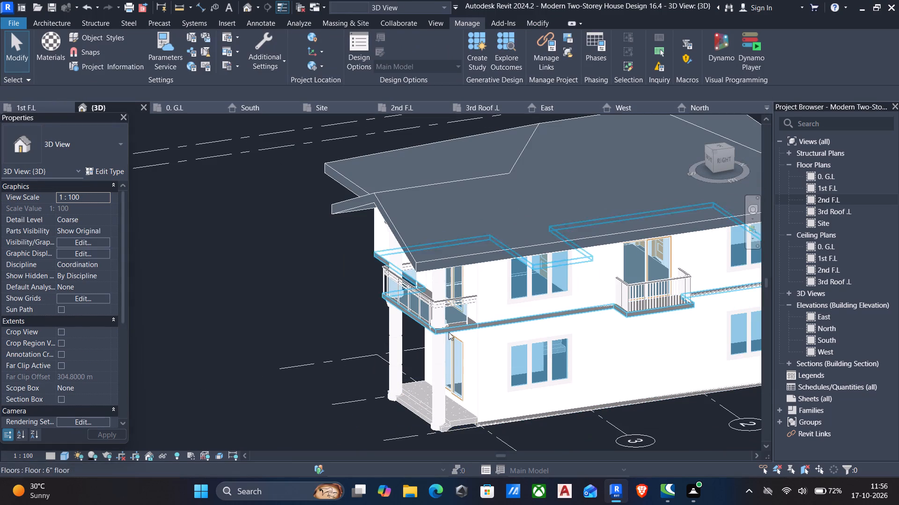
Assign MATERIAL -WHITE to the Structure [1] layer of the 6" floor type used by the 2nd F.L floor slab.
click(508, 325)
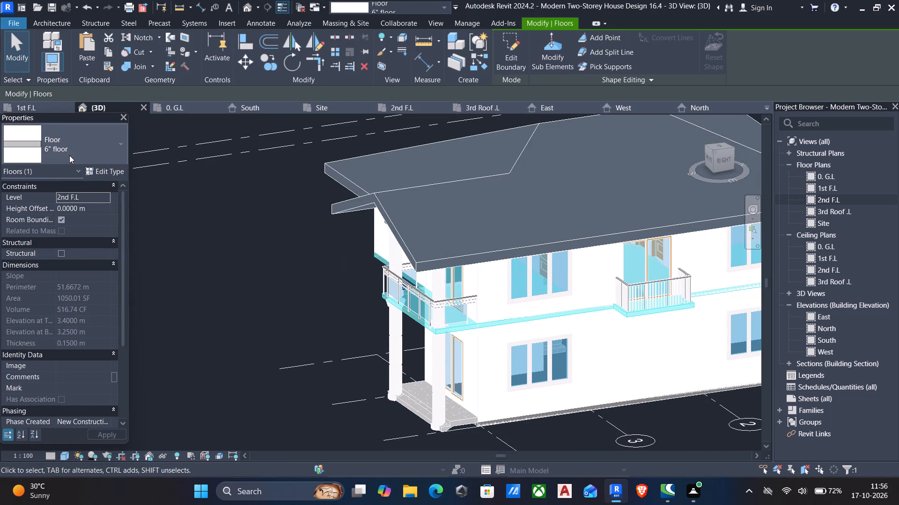
click(109, 171)
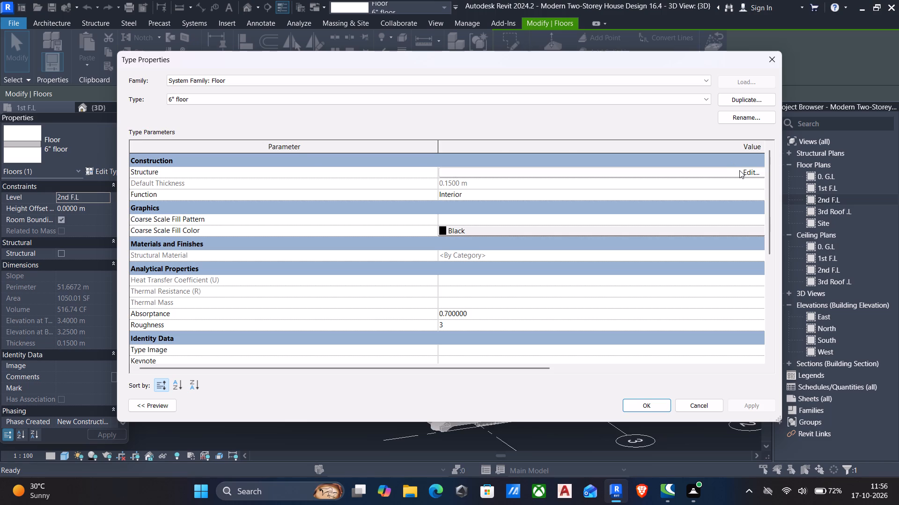
click(739, 170)
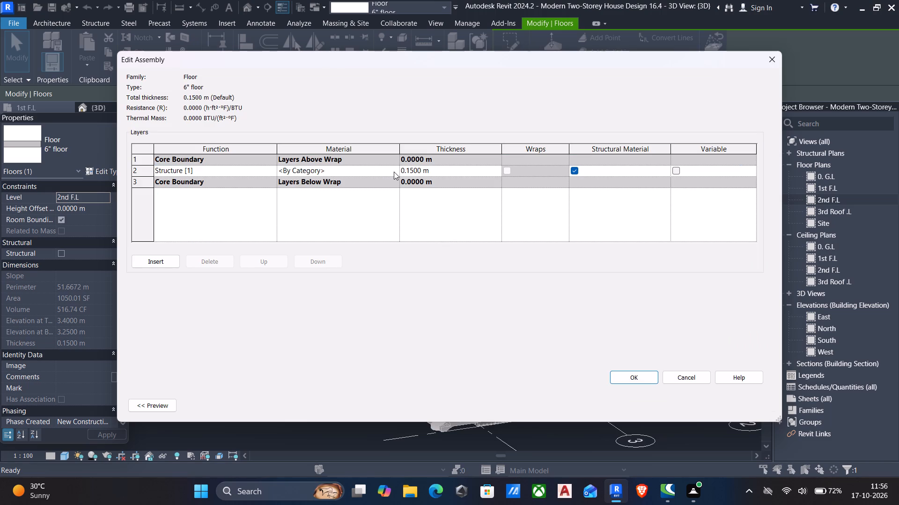
click(395, 172)
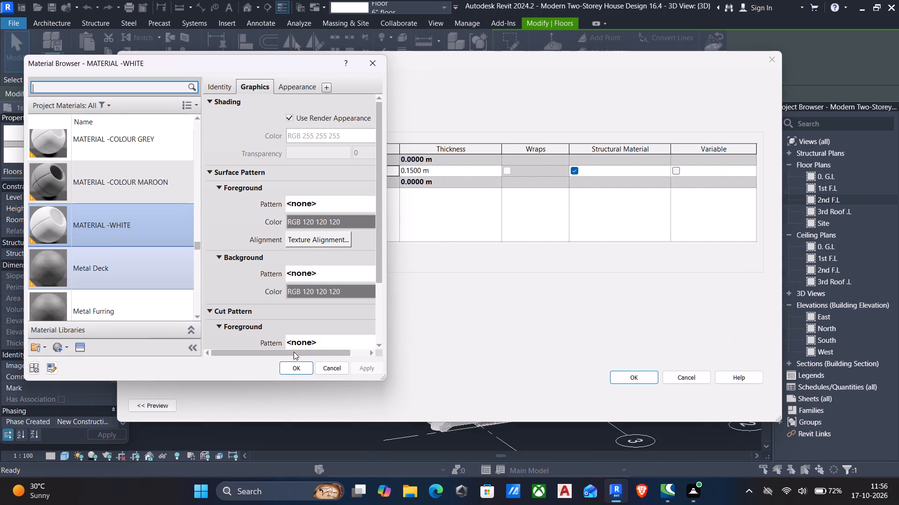
click(301, 362)
click(621, 368)
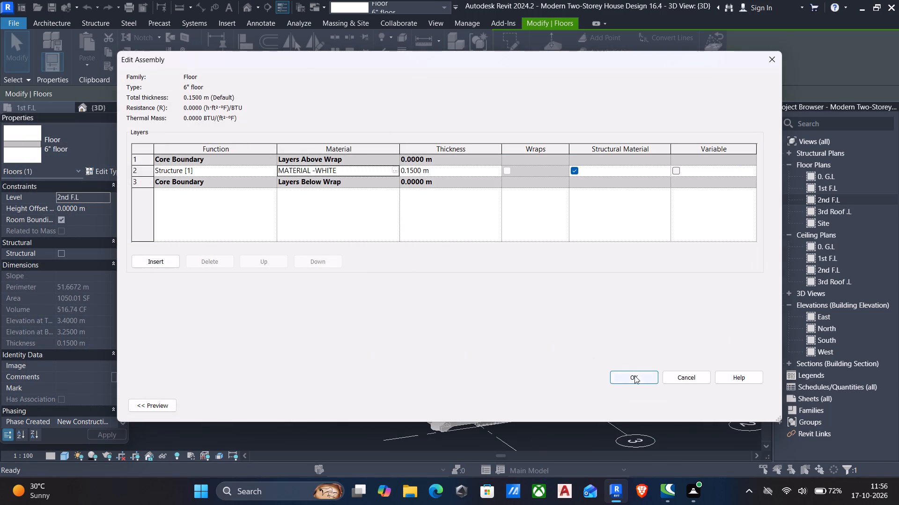
click(635, 376)
click(746, 406)
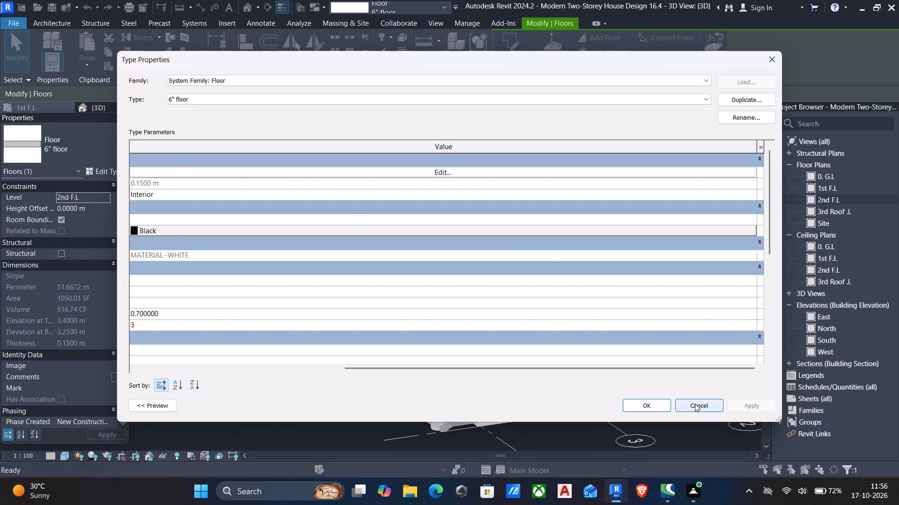
click(664, 405)
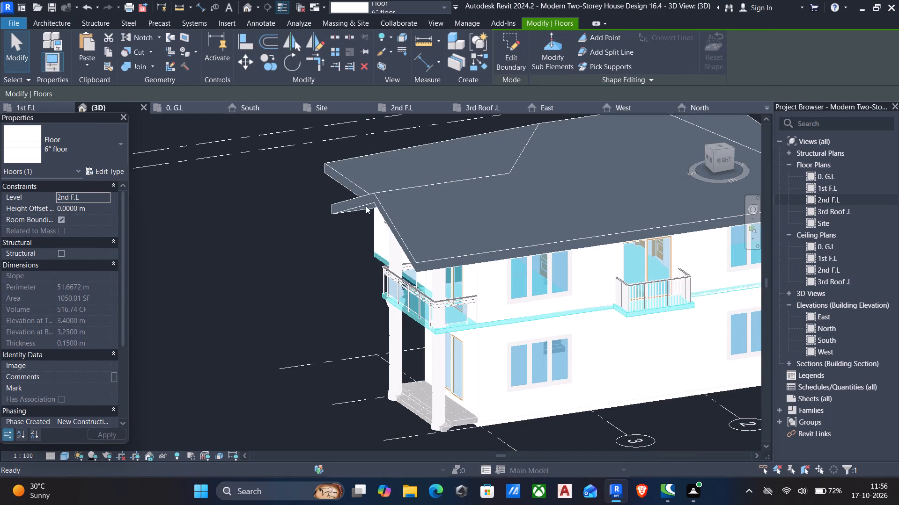
scroll(380, 255, up, 3)
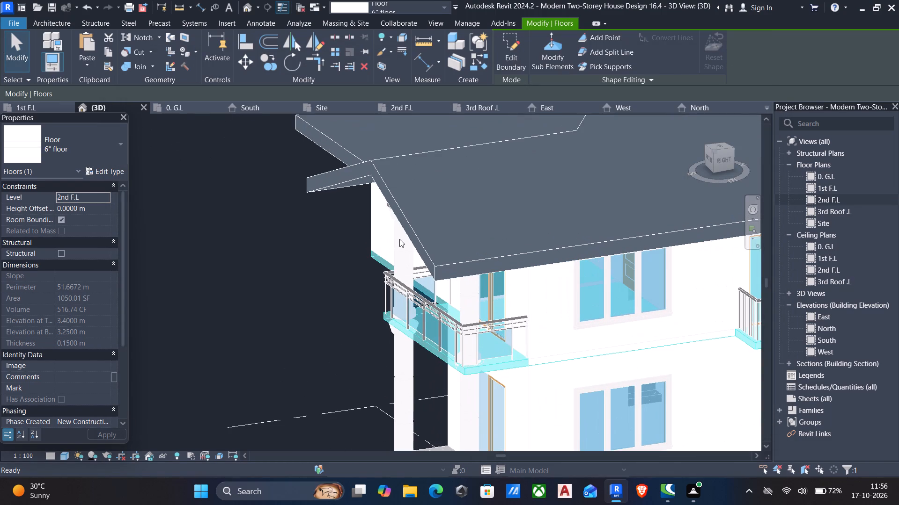
key(Escape)
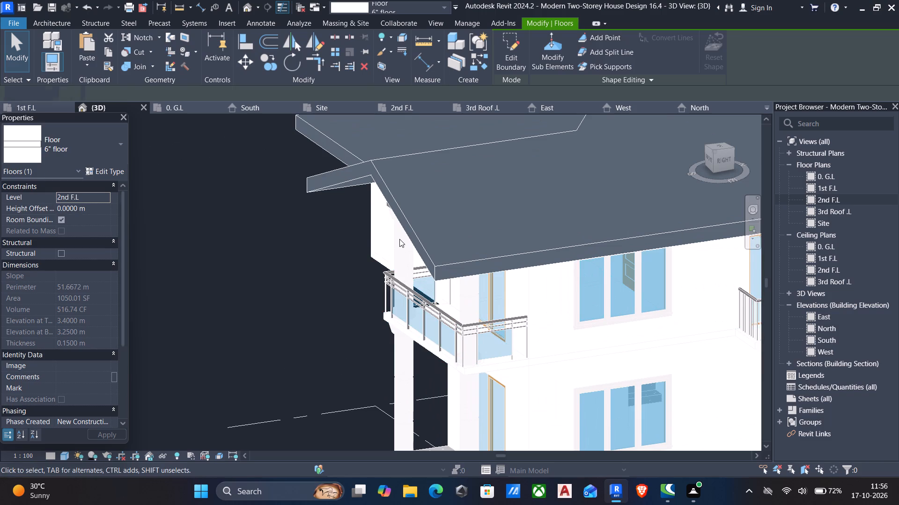
Assign MATERIAL -WHITE to the Structure [1] layer of the 200MM WALLL type used by the front gable wall above the balcony.
scroll(354, 330, down, 4)
shift+middle_drag(354, 318, 478, 257)
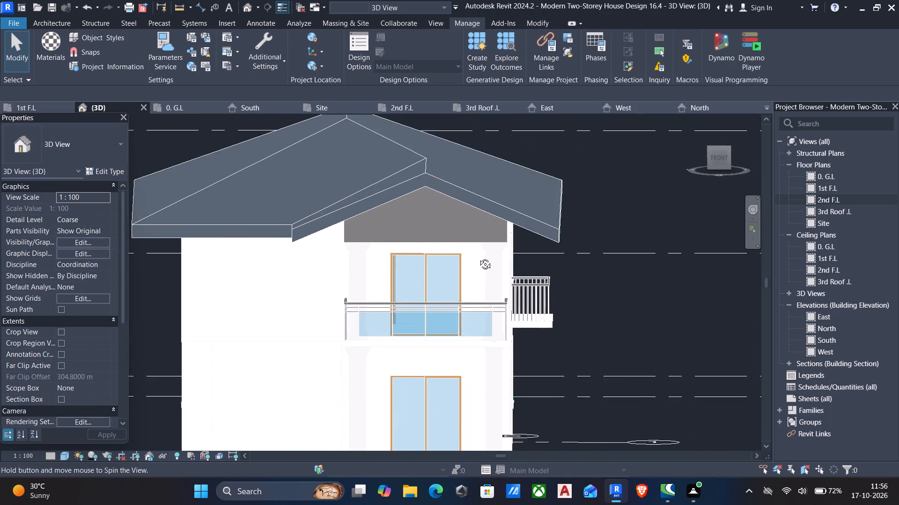
shift+middle_drag(478, 257, 488, 255)
click(460, 238)
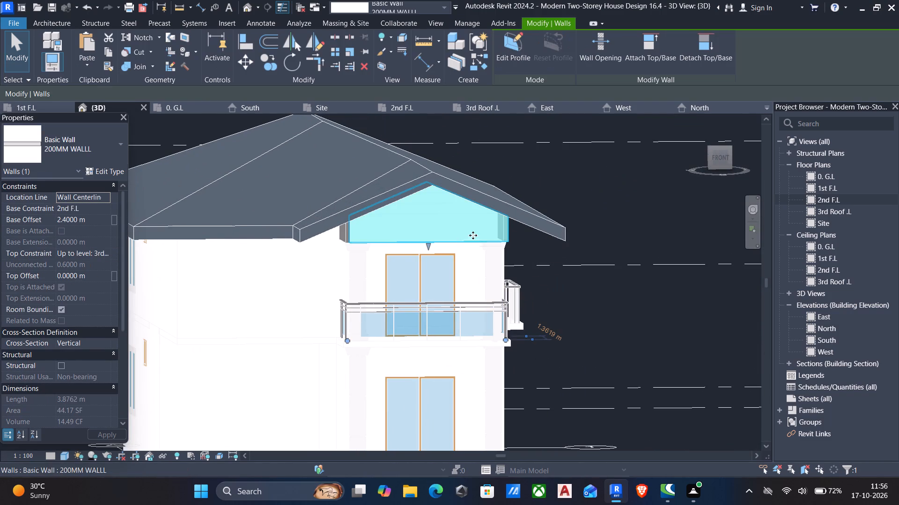
click(101, 166)
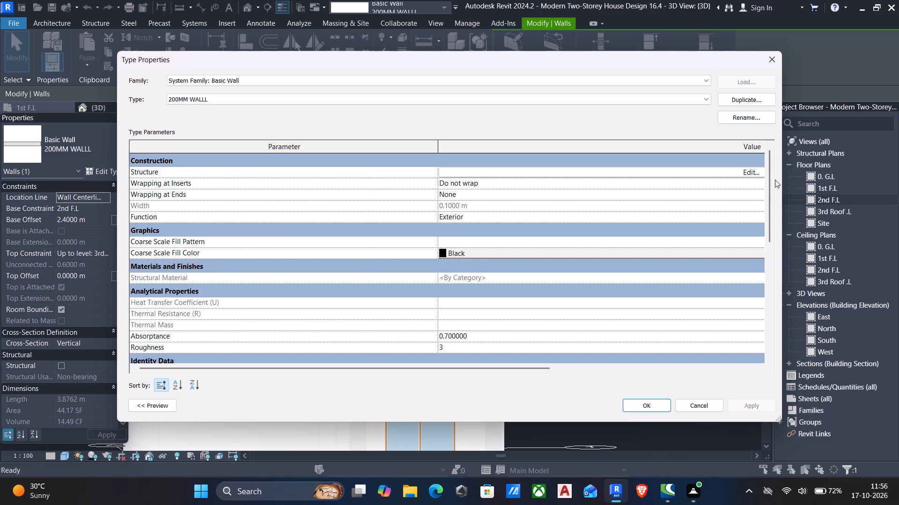
click(748, 170)
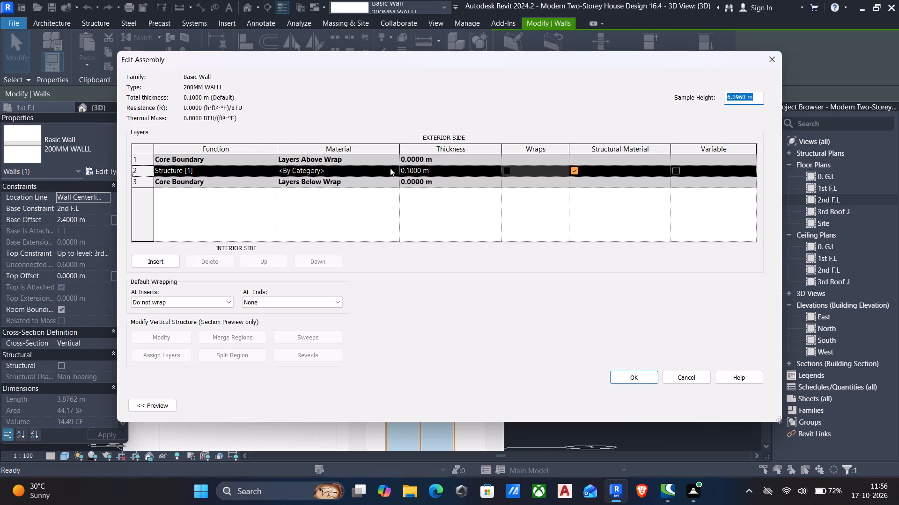
click(390, 168)
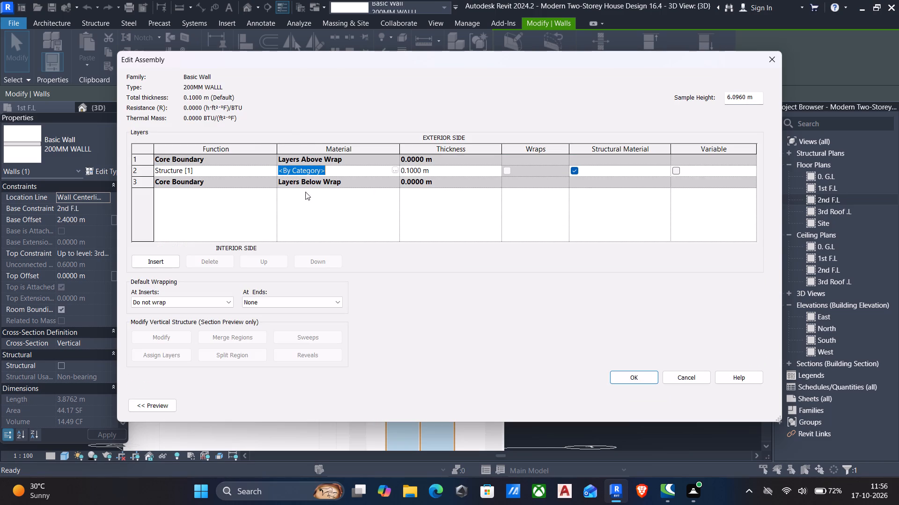
click(396, 171)
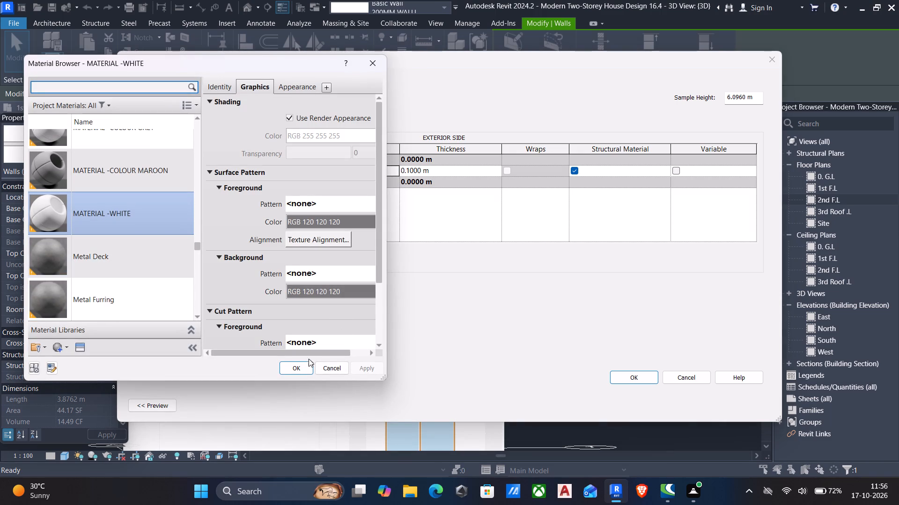
click(274, 354)
click(286, 362)
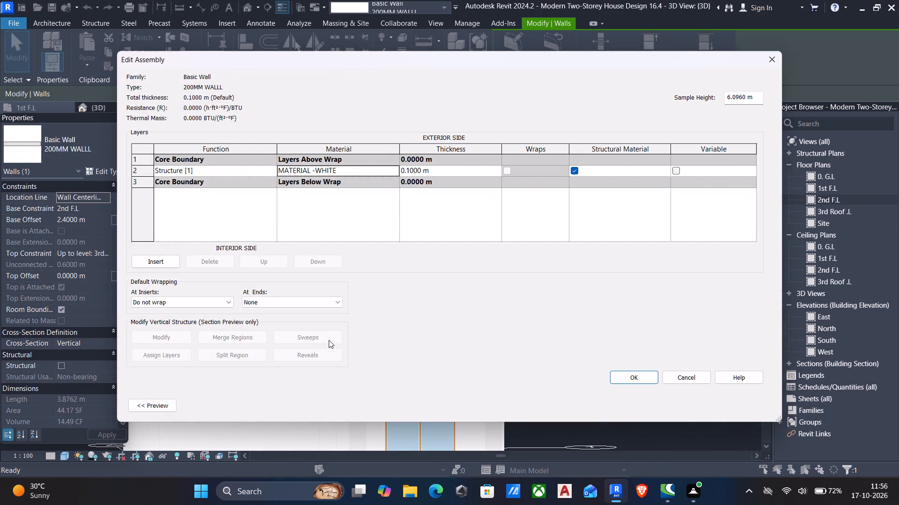
click(631, 376)
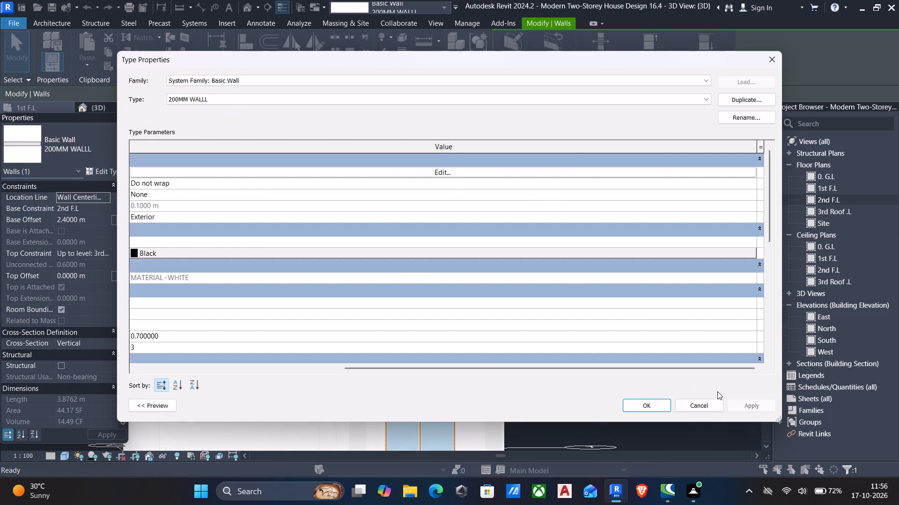
click(755, 405)
click(645, 410)
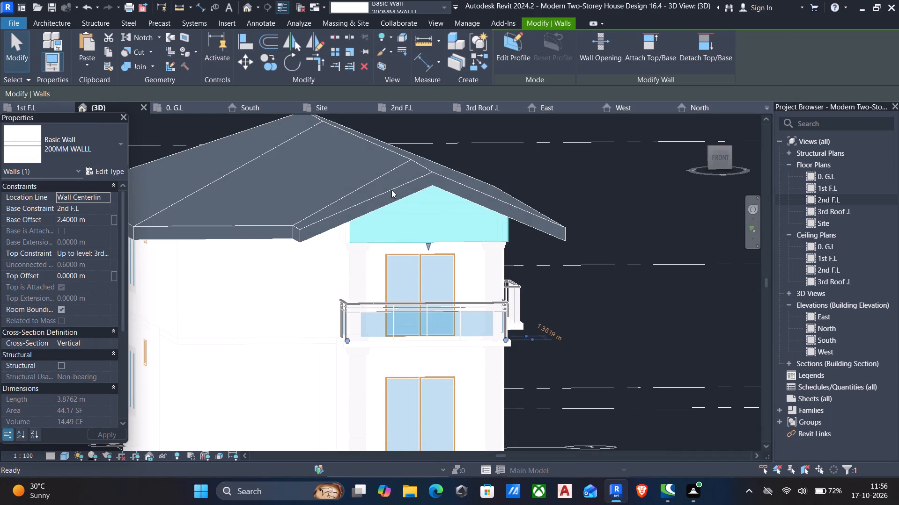
In the 300mm roof type's assembly, assign Structure, Steel Bar Joist Layer to the 0.2500 m core Structure [1] layer.
click(391, 189)
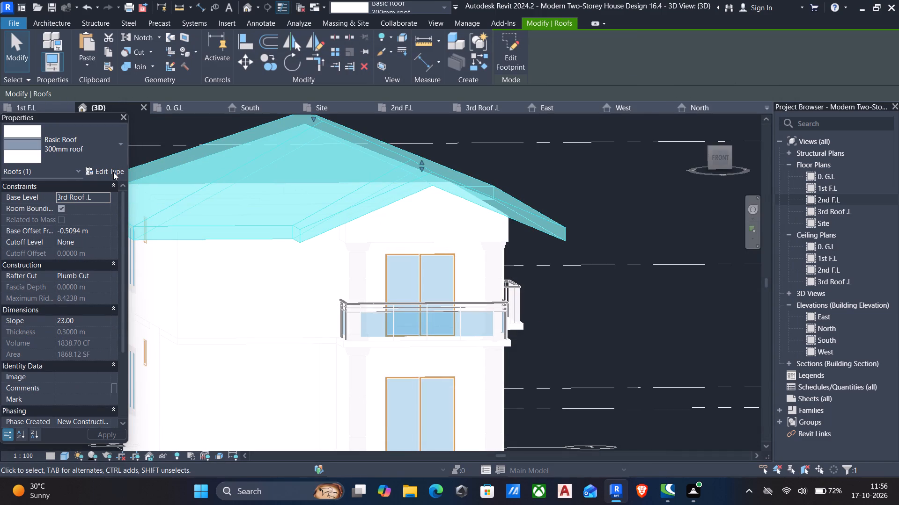
click(111, 172)
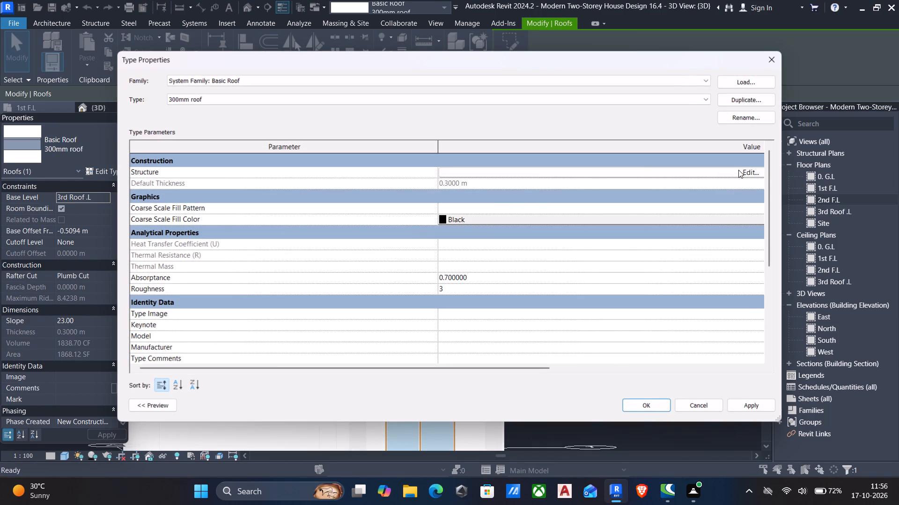
click(738, 170)
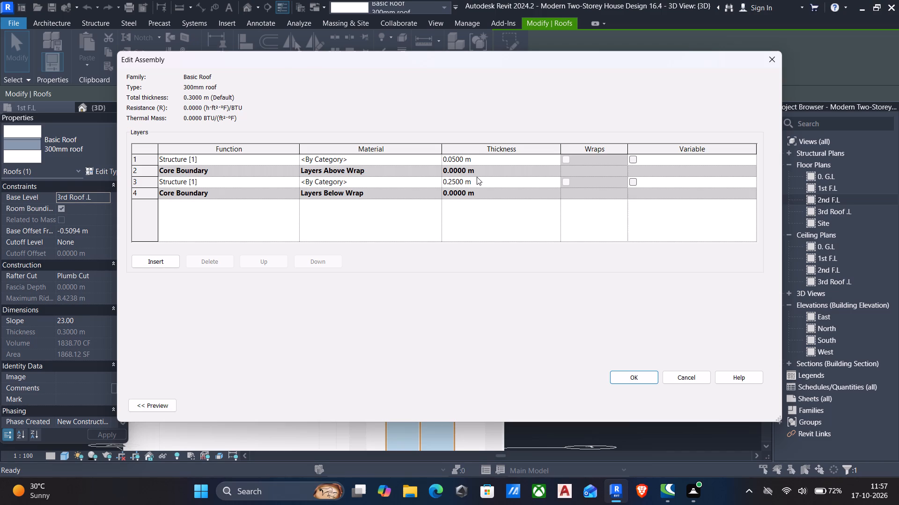
click(438, 182)
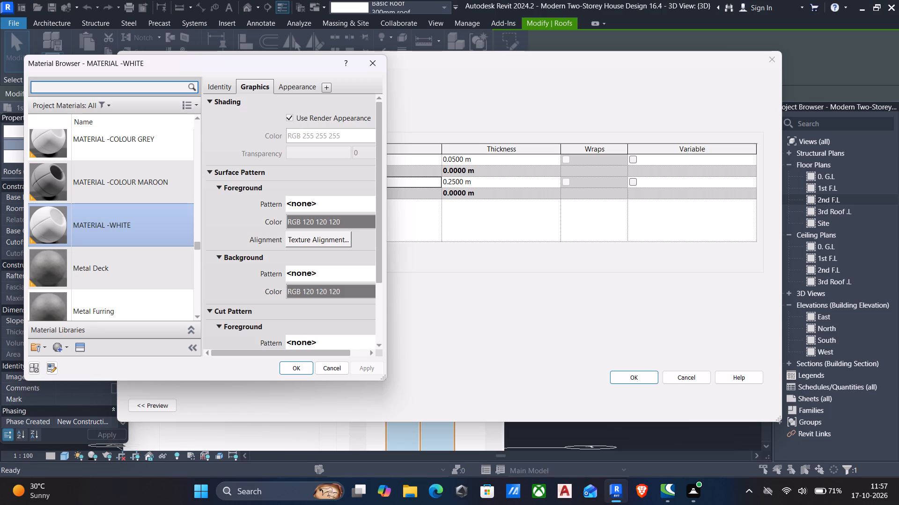
click(126, 86)
text(steel)
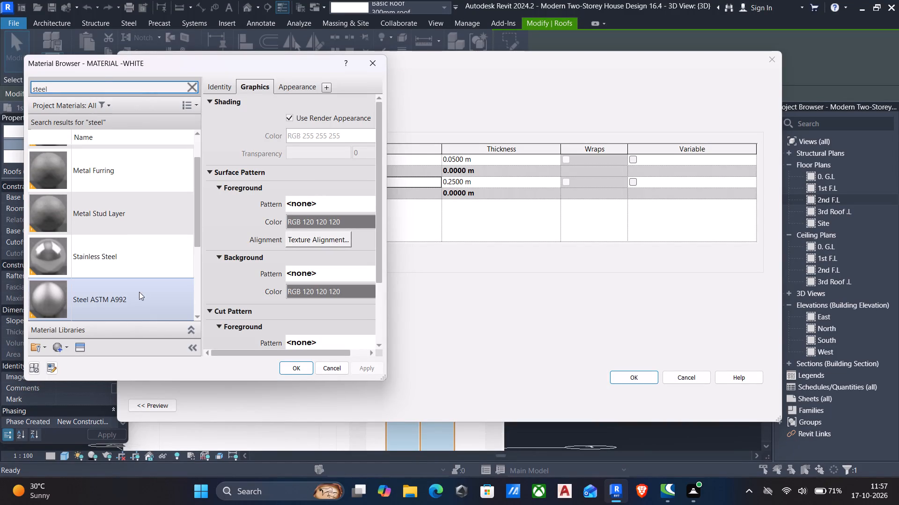
scroll(118, 274, down, 8)
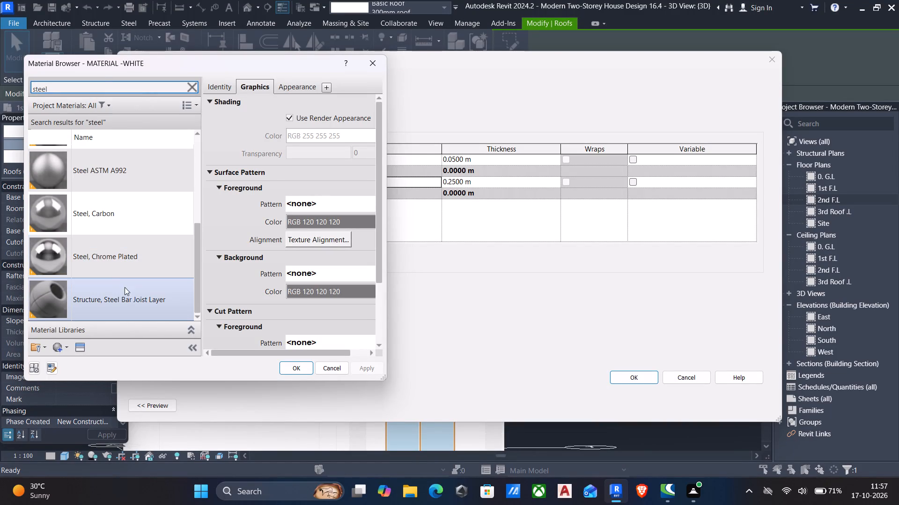
click(130, 299)
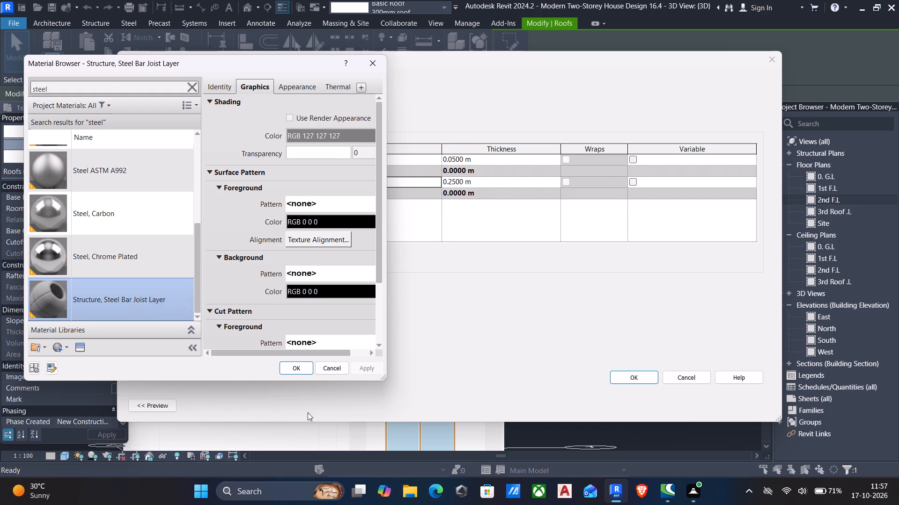
click(310, 371)
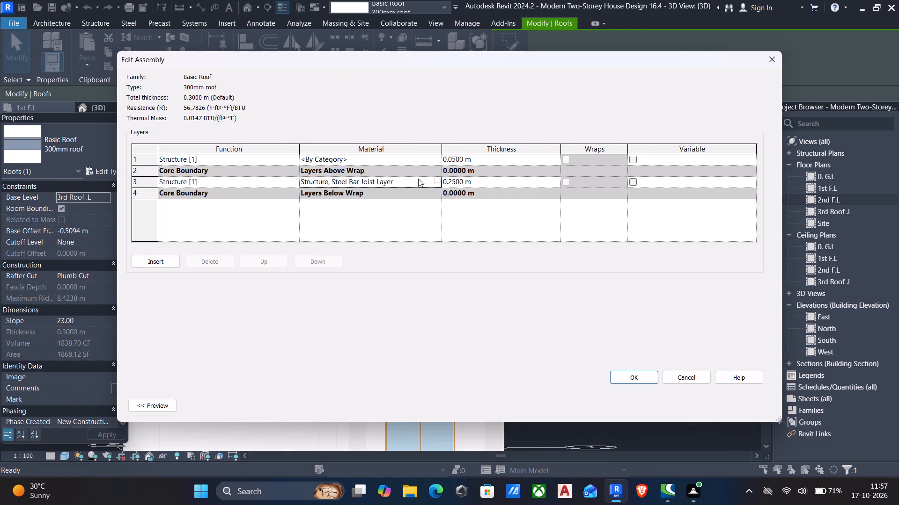
Assign MATERIAL -COLOUR MAROON to the roof type's top 0.0500 m Structure [1] layer and apply the type changes.
click(436, 160)
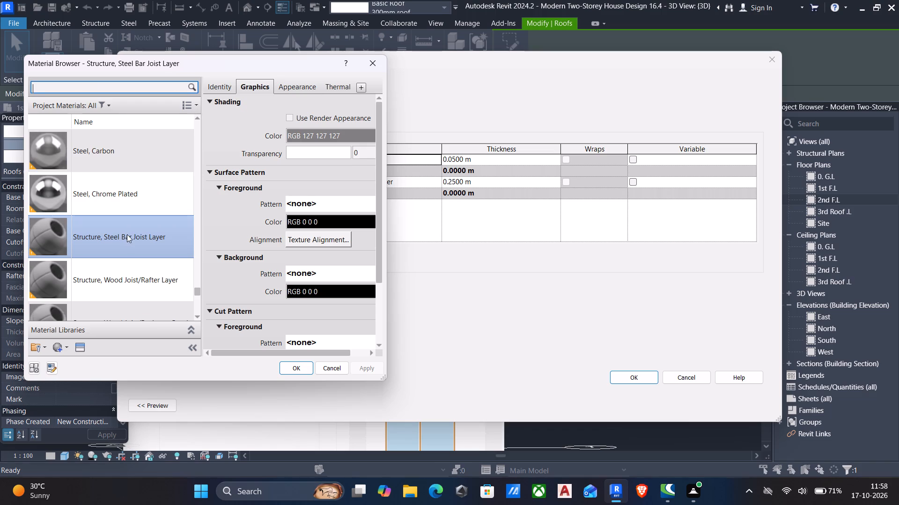
scroll(128, 233, up, 13)
scroll(128, 233, down, 1)
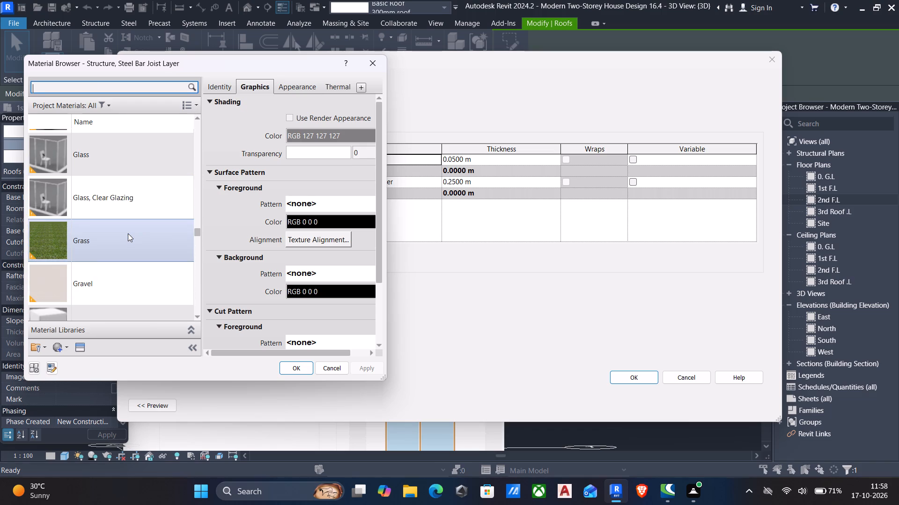
scroll(128, 233, down, 3)
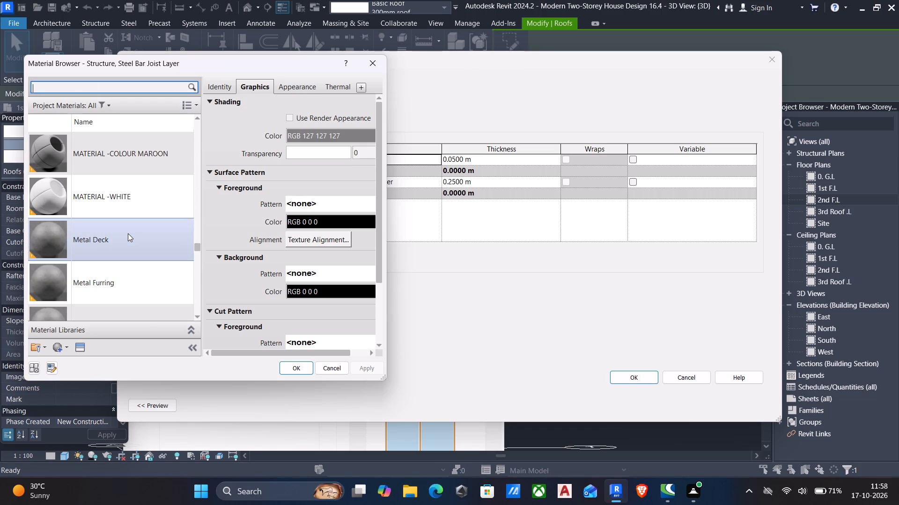
scroll(128, 233, up, 1)
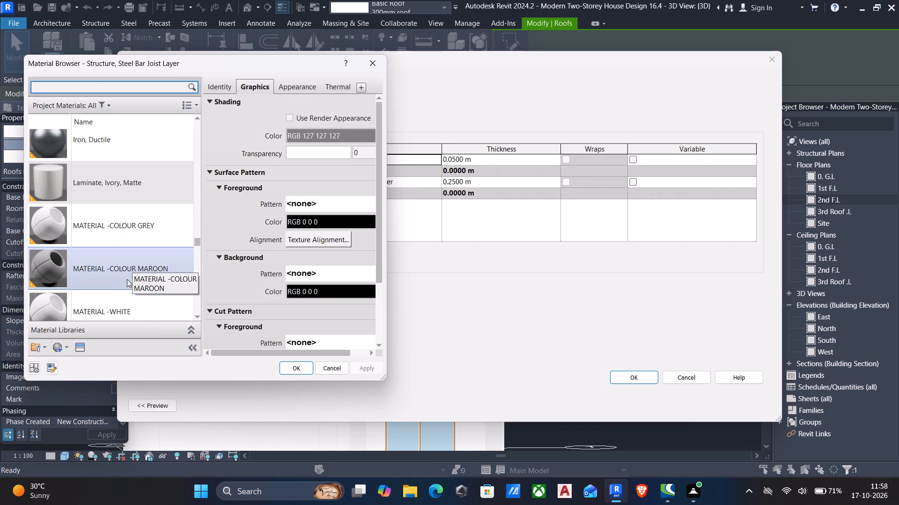
click(116, 265)
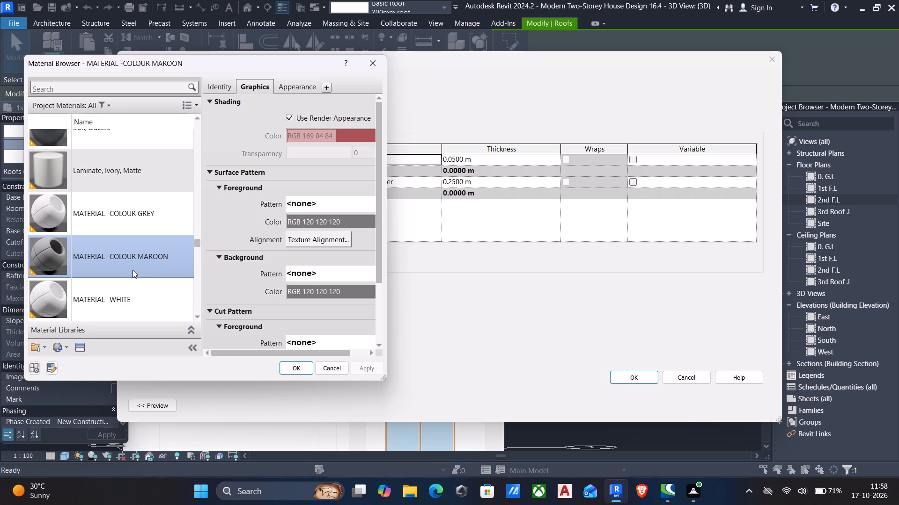
click(288, 364)
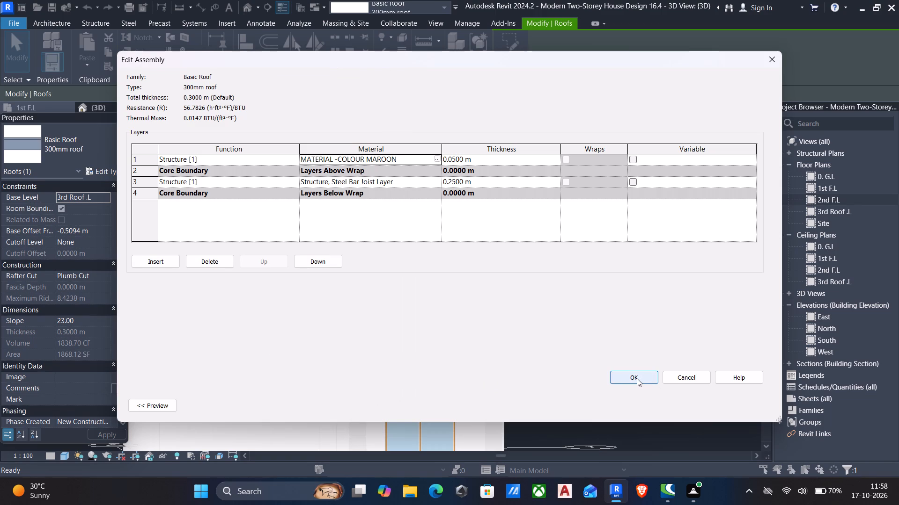
click(637, 378)
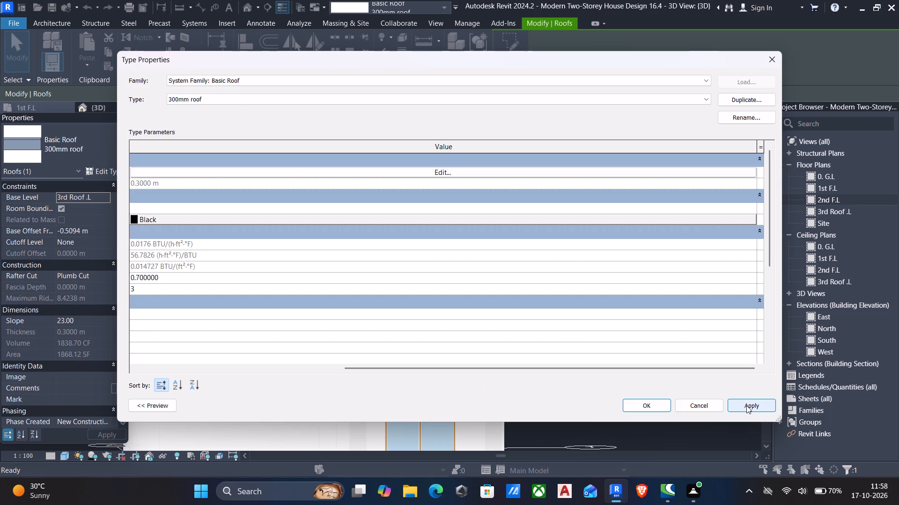
click(746, 405)
click(642, 404)
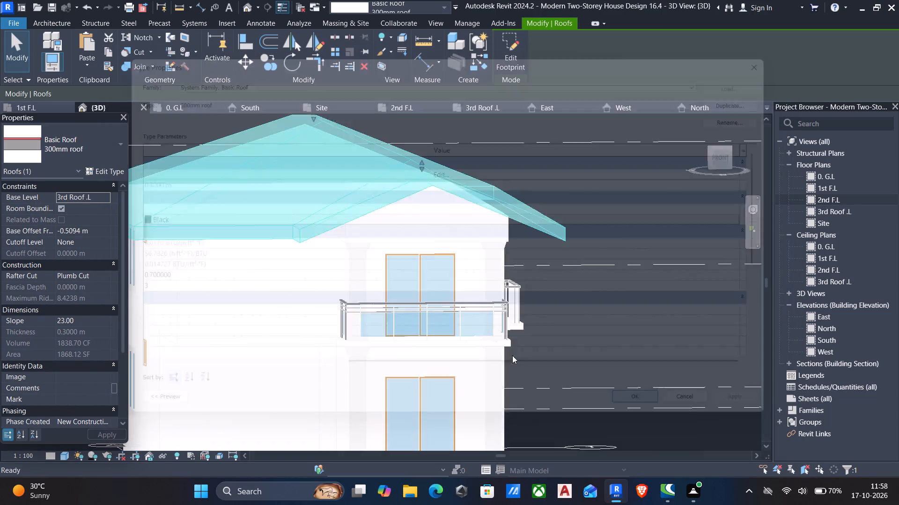
In the 300mm roof type's assembly, choose the Vertical drafting pattern as the surface foreground pattern of MATERIAL -COLOUR MAROON.
scroll(482, 341, down, 3)
middle_drag(482, 341, 607, 346)
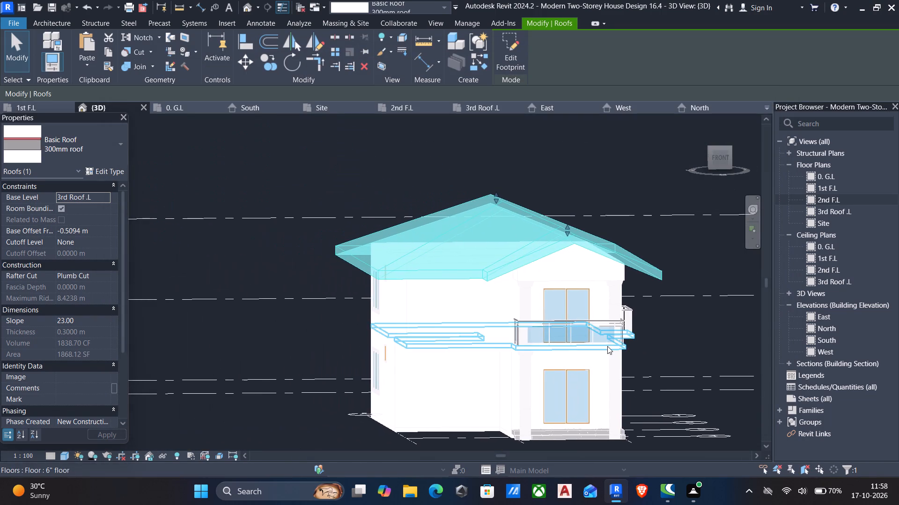
scroll(607, 346, down, 2)
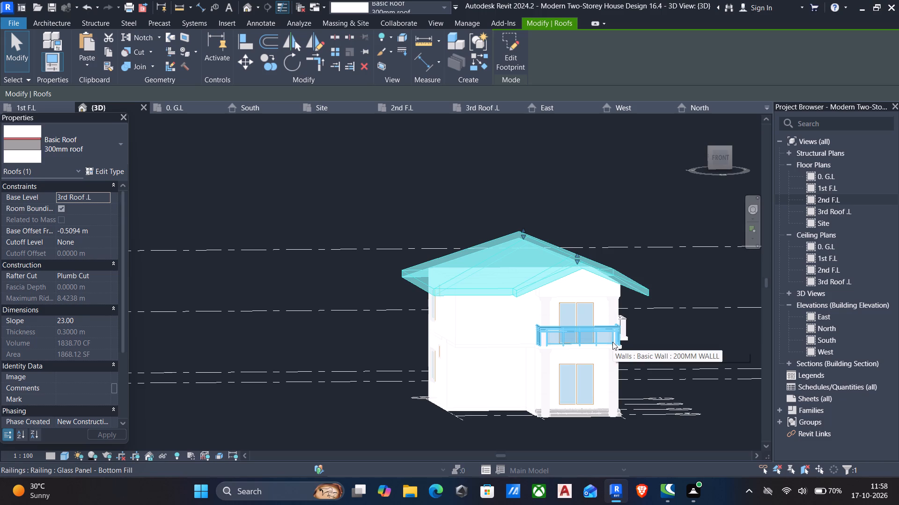
key(Escape)
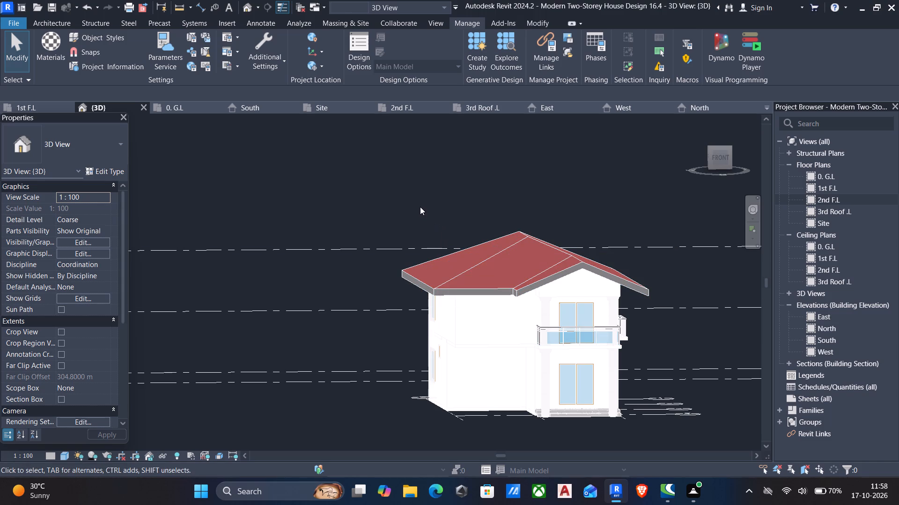
scroll(580, 276, up, 4)
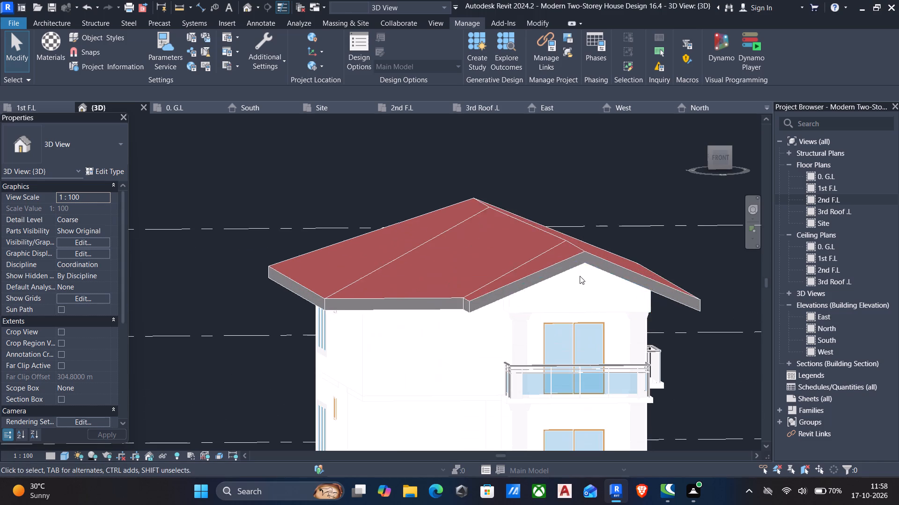
click(507, 290)
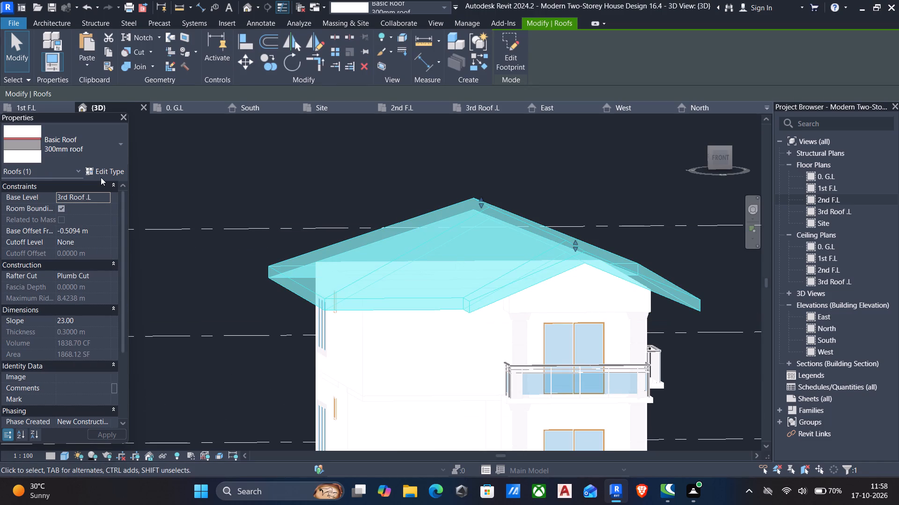
click(101, 175)
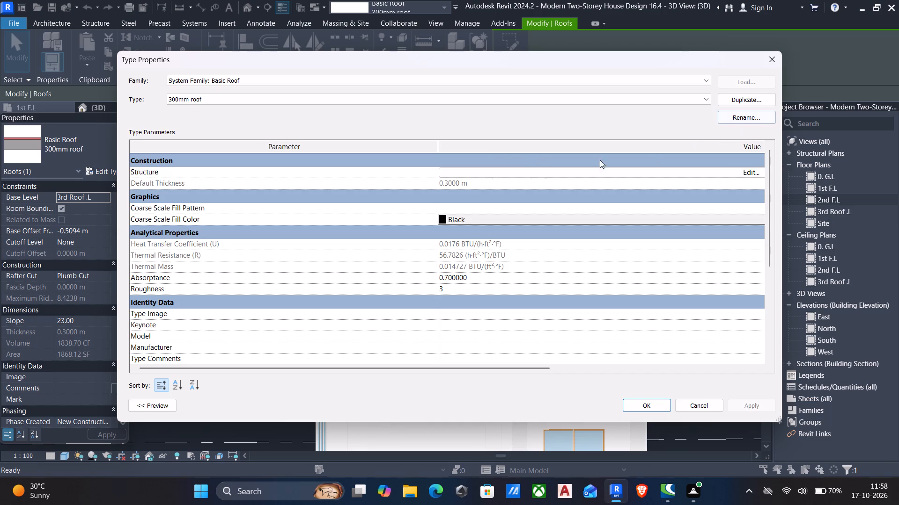
click(739, 172)
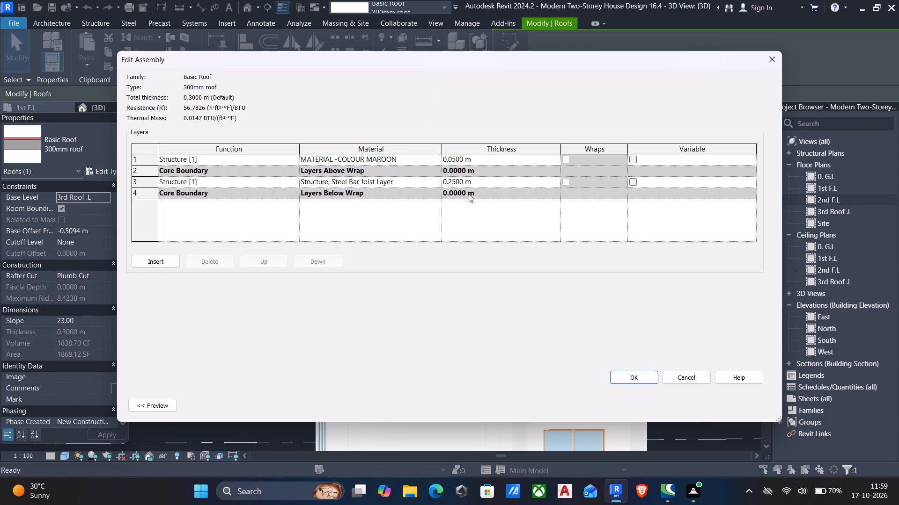
click(436, 161)
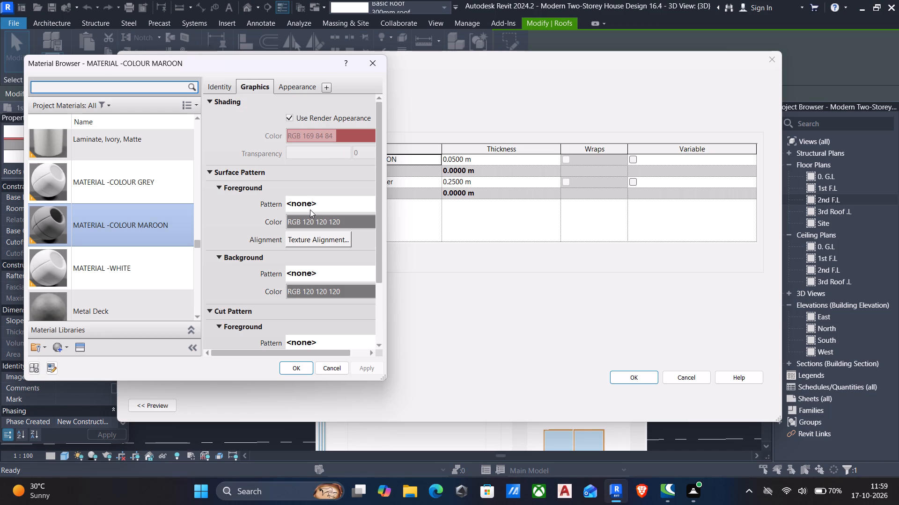
click(295, 200)
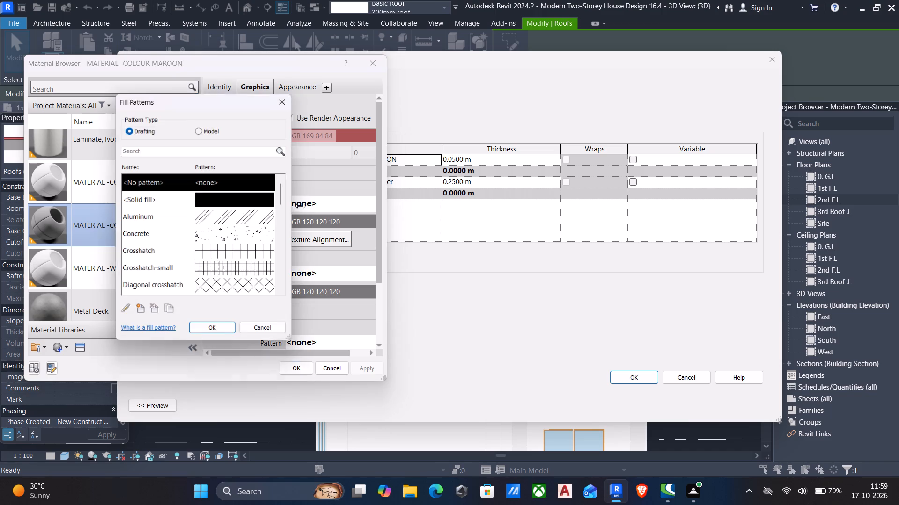
click(196, 128)
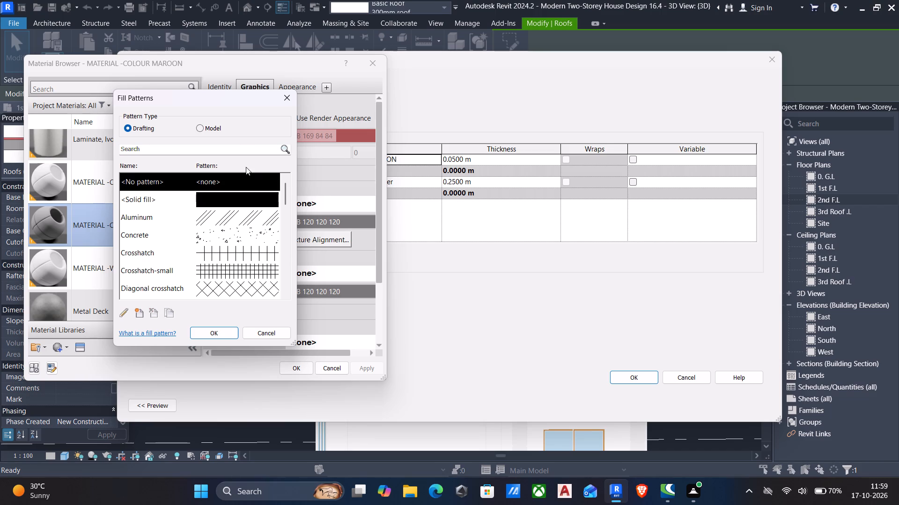
scroll(297, 250, down, 2)
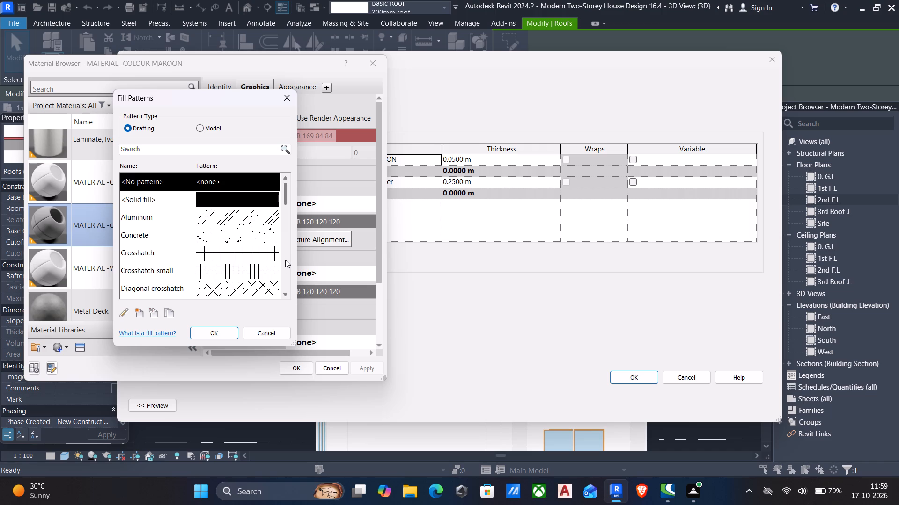
middle_drag(284, 258, 280, 261)
click(286, 252)
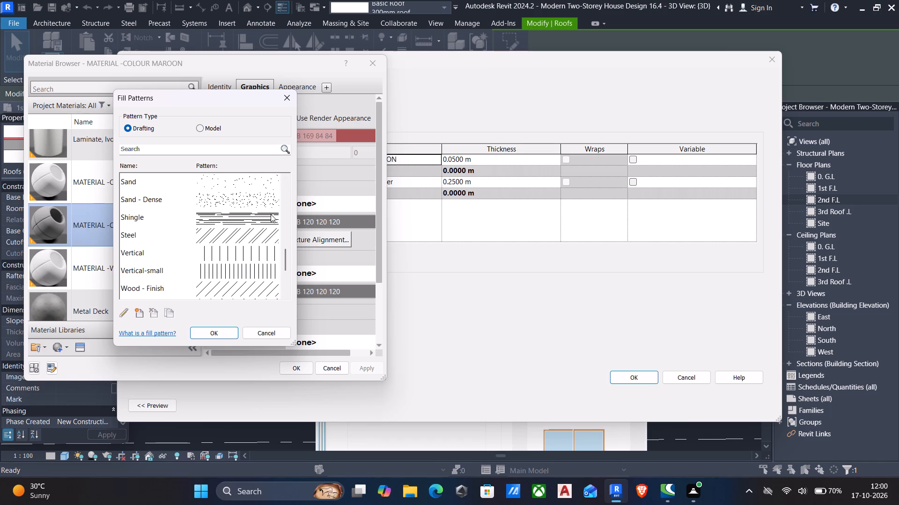
click(241, 247)
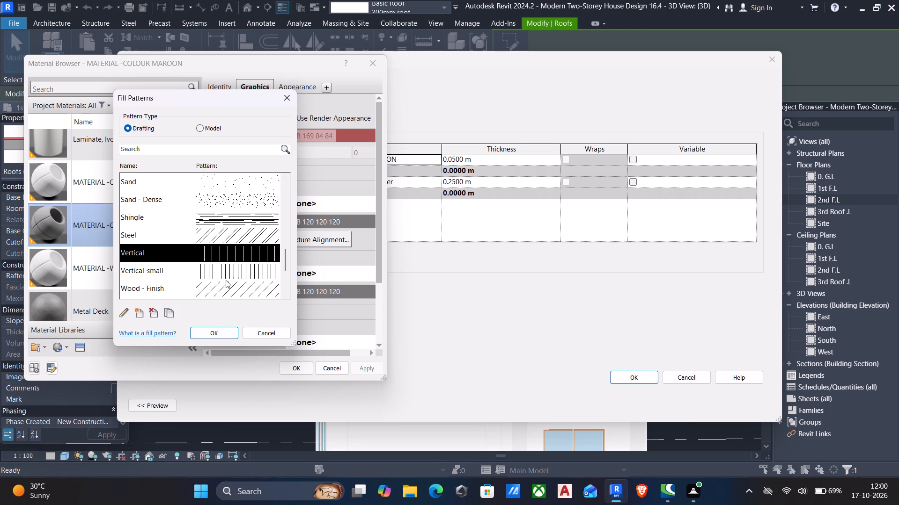
Set Line spacing 1 of the Vertical fill pattern to 0.3.
click(126, 314)
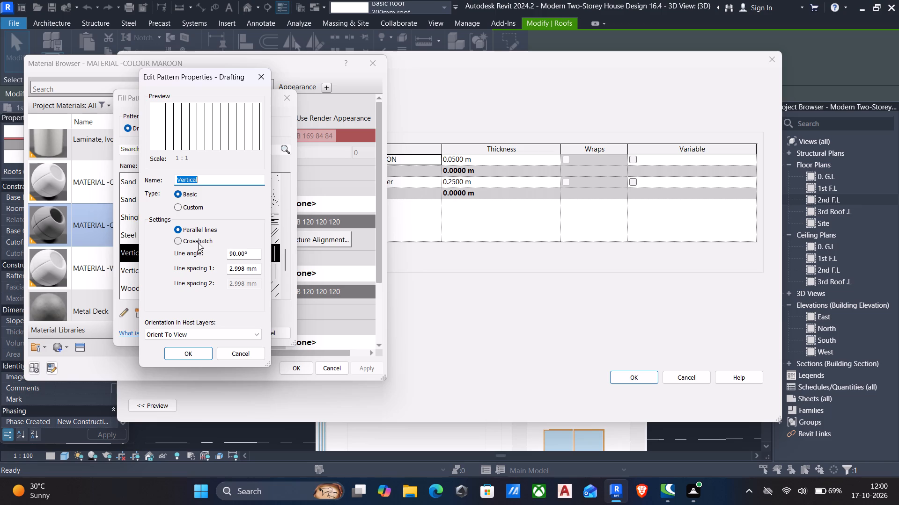
click(261, 268)
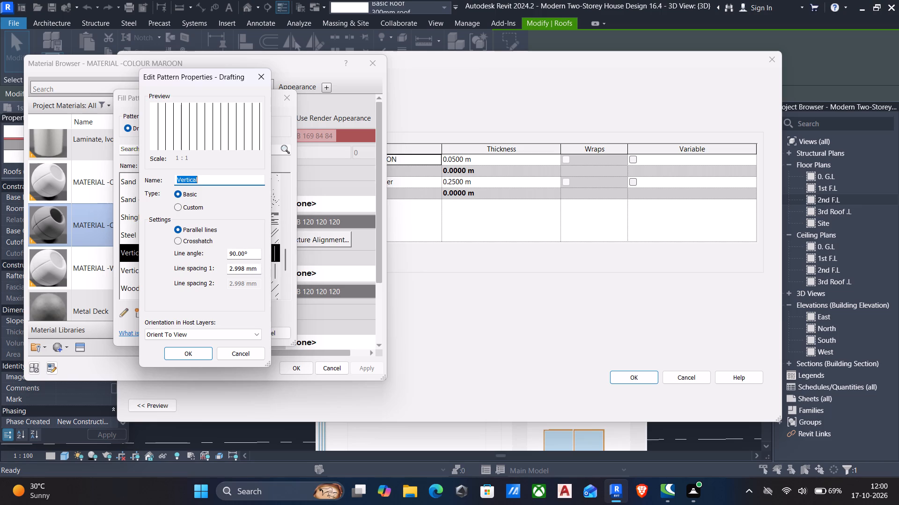
click(255, 270)
drag(258, 270, 173, 273)
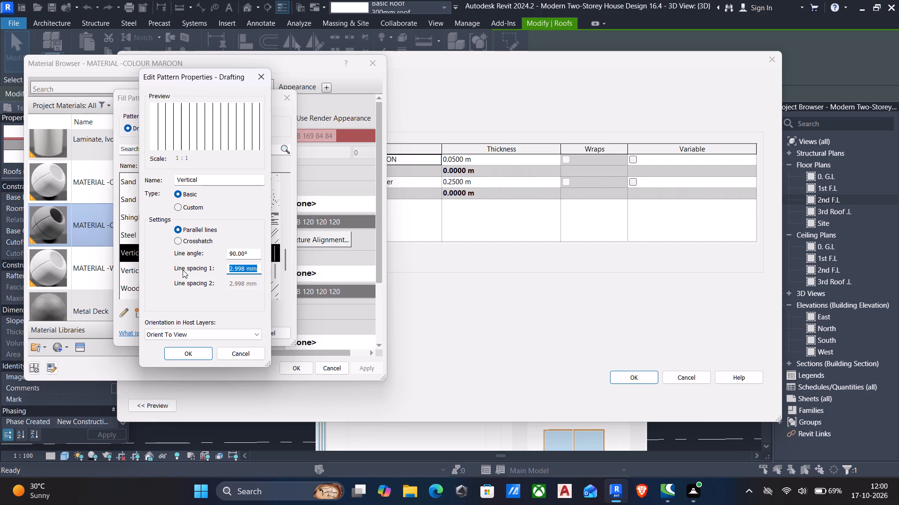
text(0.3)
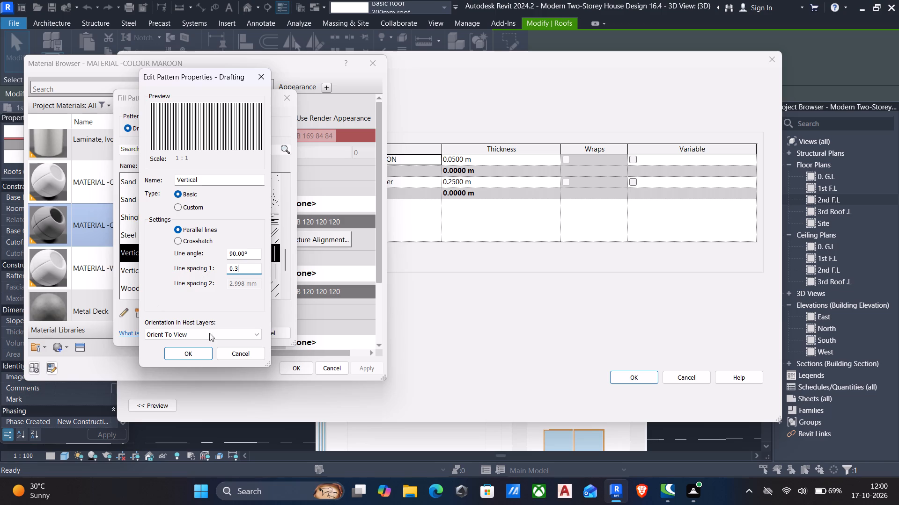
click(187, 353)
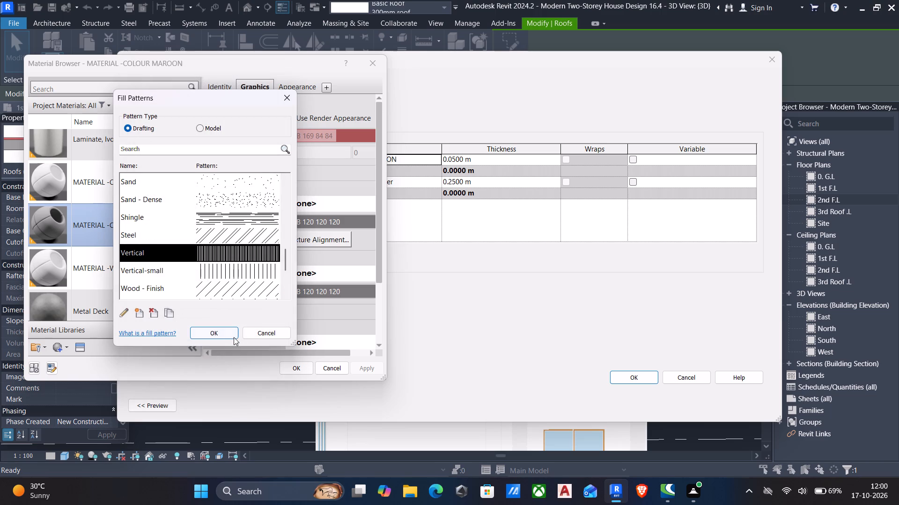
Accept the Vertical pattern for MATERIAL -COLOUR MAROON and apply the changes to the material and the 300mm roof type.
click(229, 332)
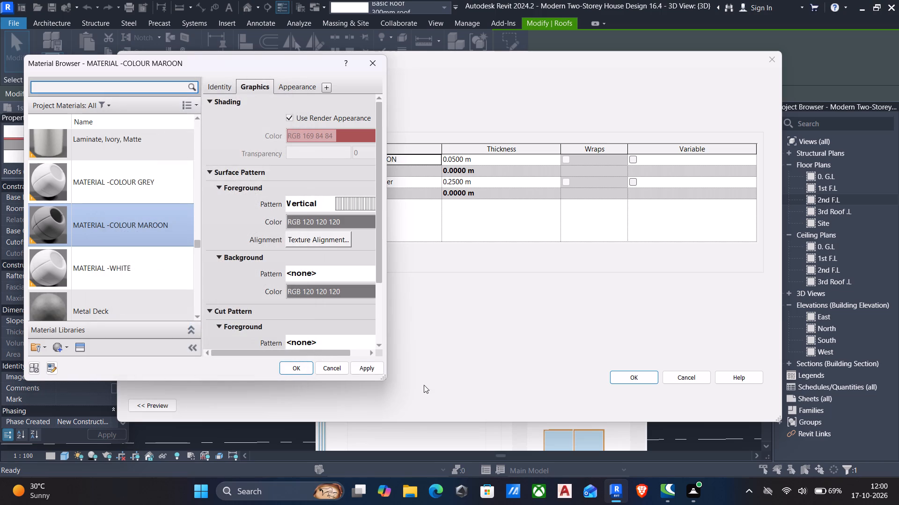
click(369, 370)
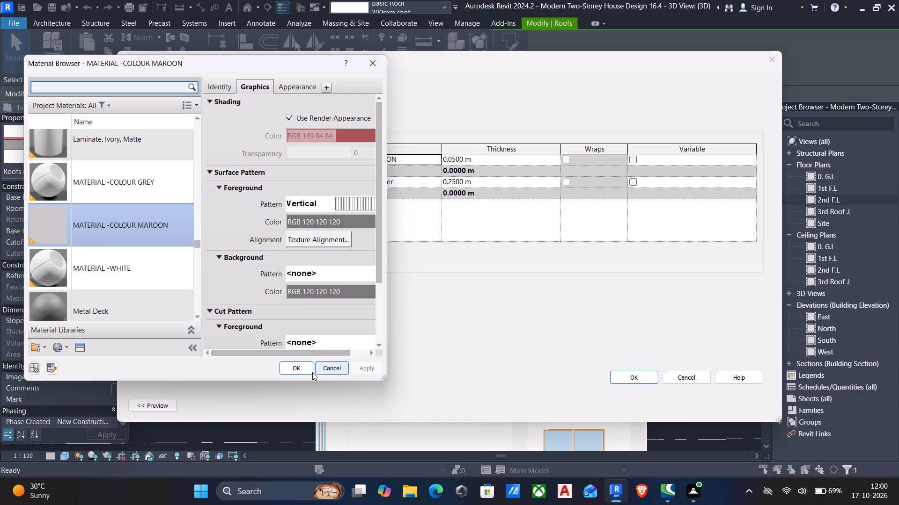
click(285, 369)
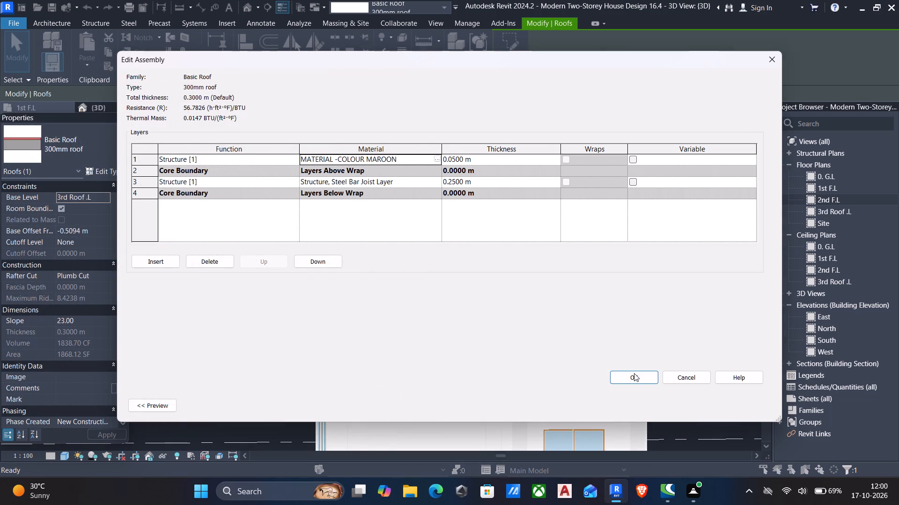
click(633, 375)
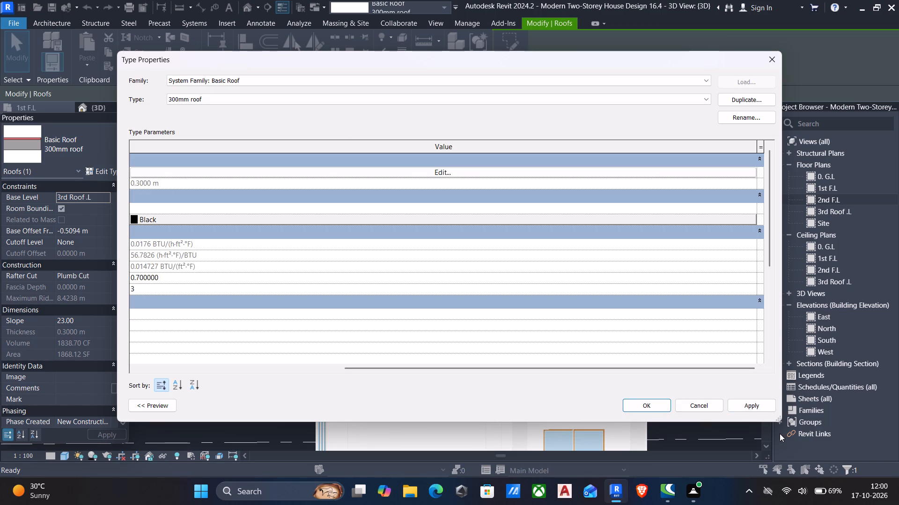
scroll(780, 433, up, 2)
click(745, 407)
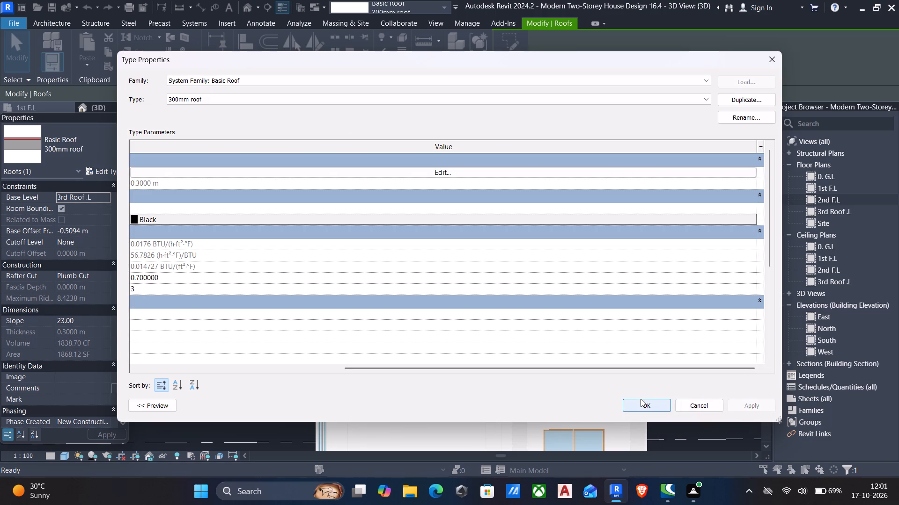
click(645, 415)
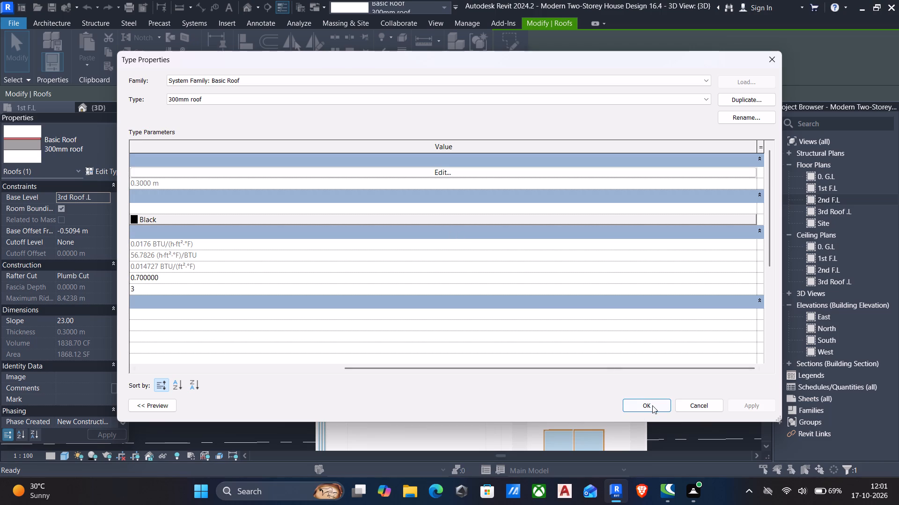
click(652, 405)
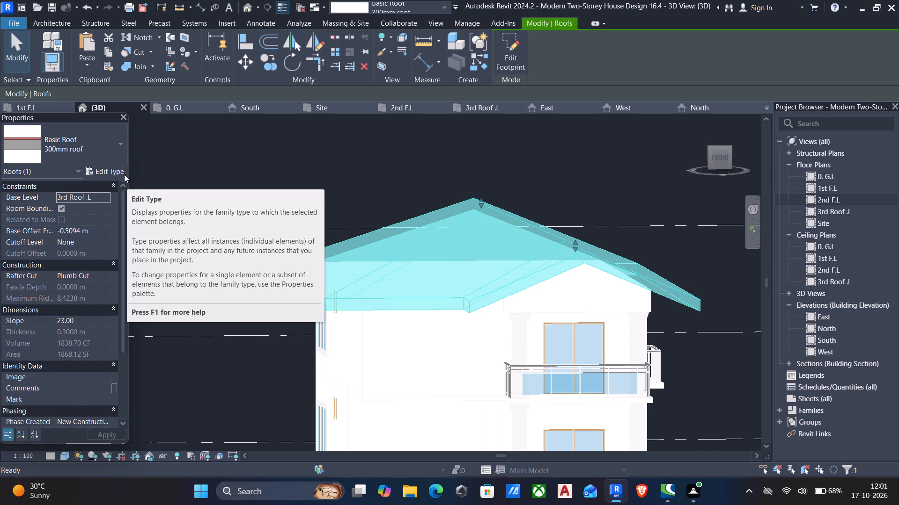
Set MATERIAL -COLOUR MAROON's surface foreground pattern colour to black, RGB 0 0 0, and apply the changes to the 300mm roof type.
click(110, 171)
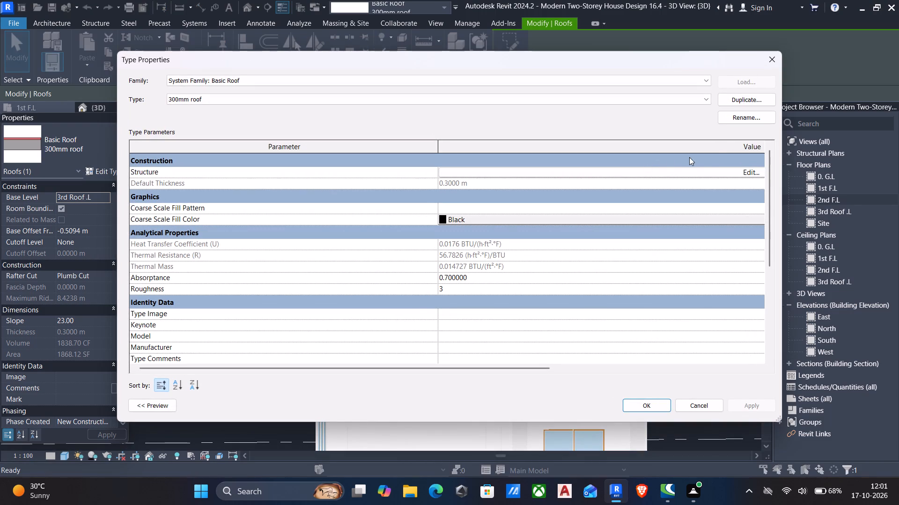
click(760, 171)
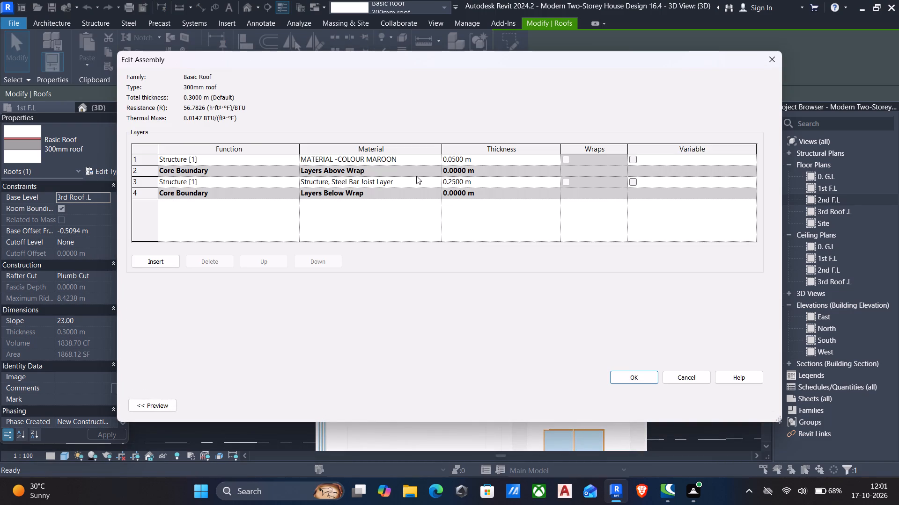
click(436, 162)
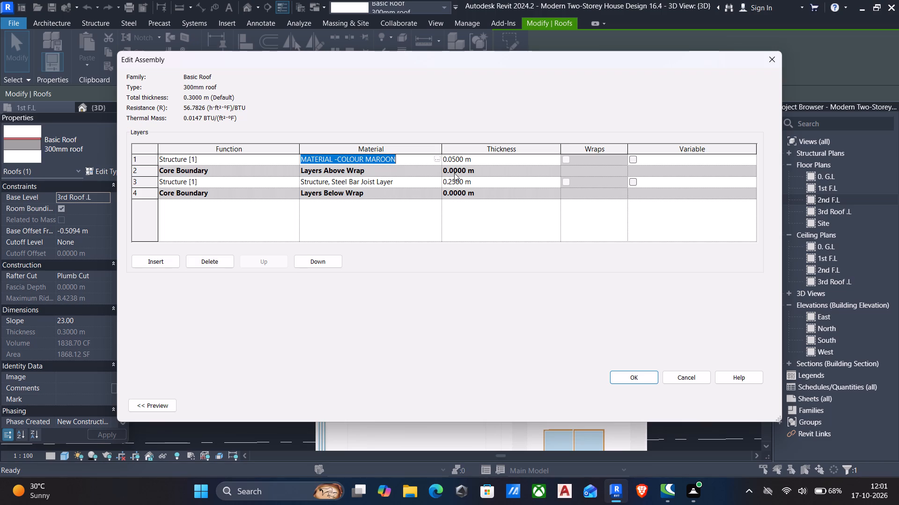
scroll(310, 18, up, 1)
click(436, 161)
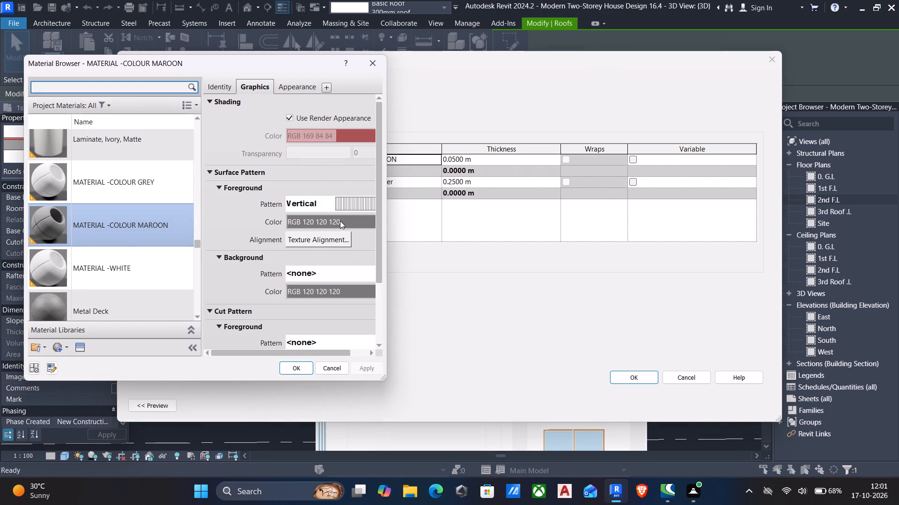
click(340, 221)
click(92, 202)
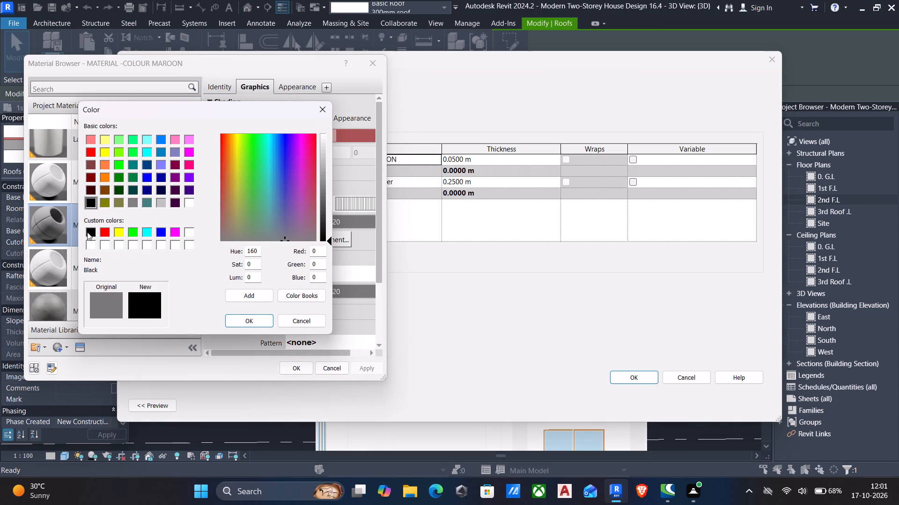
click(254, 318)
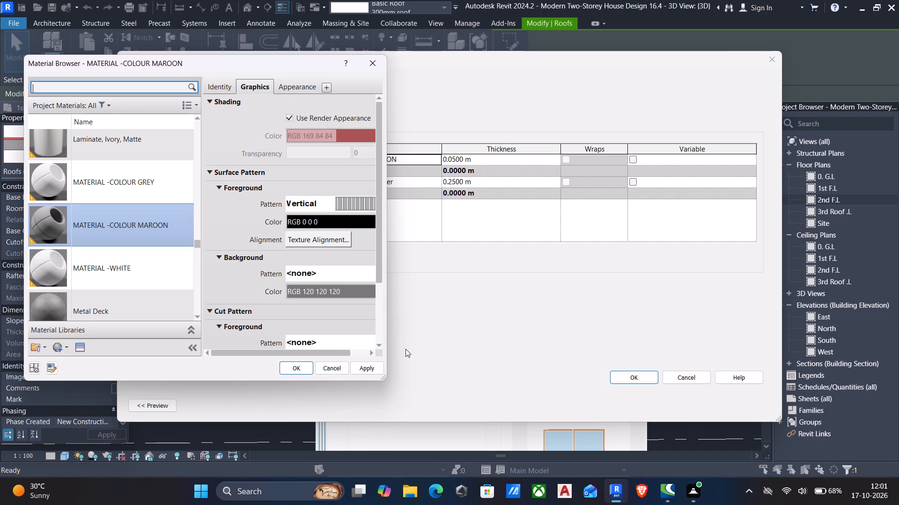
click(361, 366)
click(285, 369)
click(633, 377)
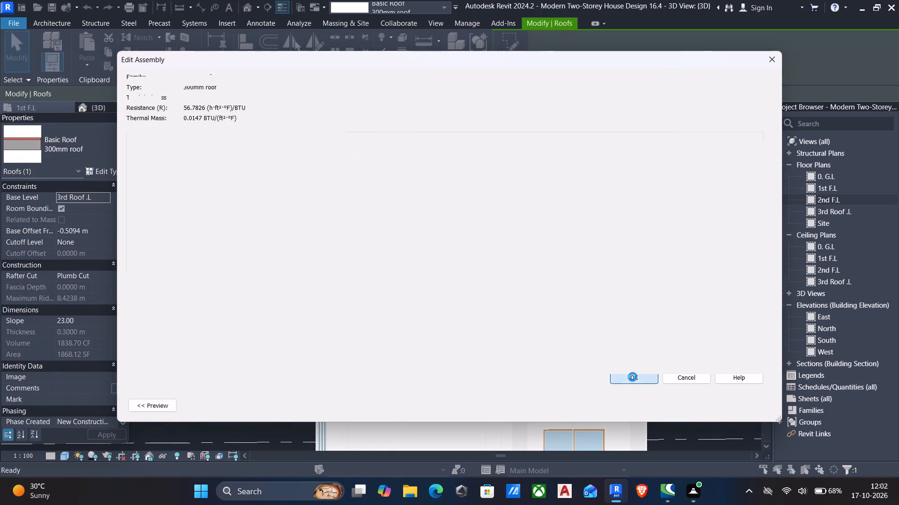
click(755, 407)
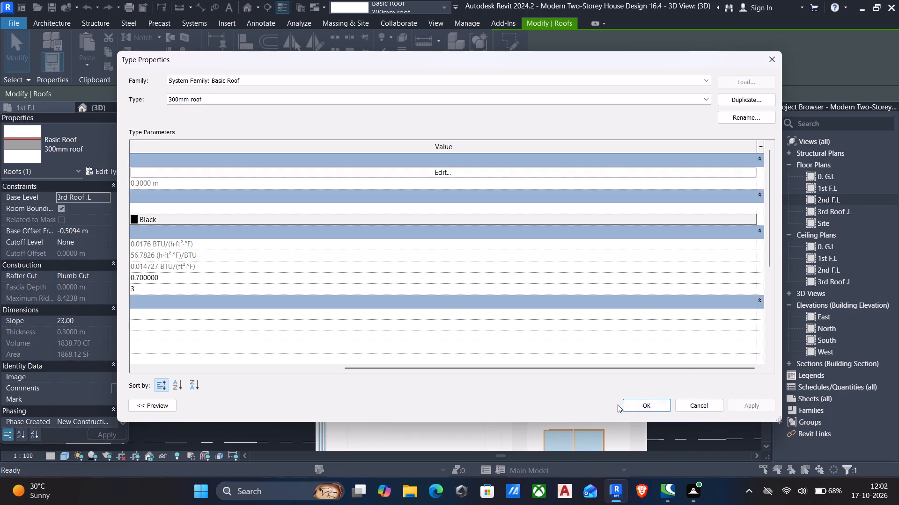
click(628, 404)
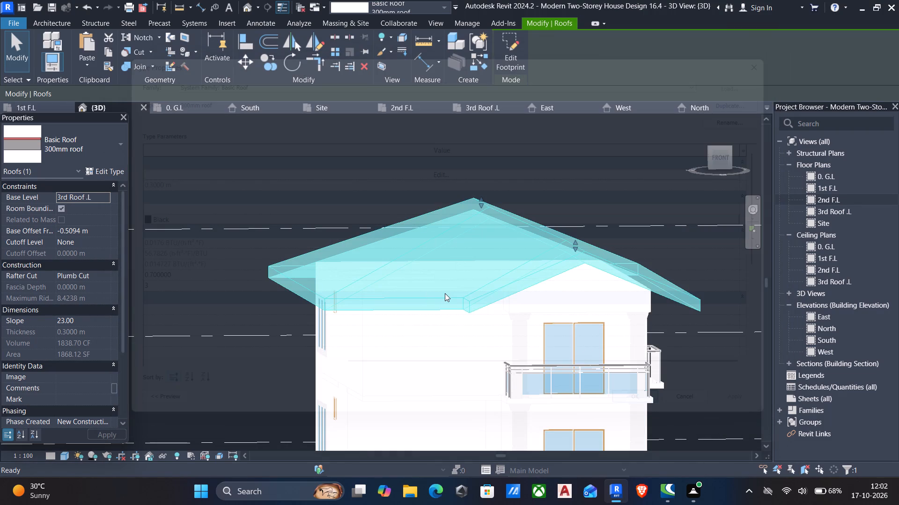
Deselect the roof and examine its vertical line pattern up close in the 3D view.
key(Escape)
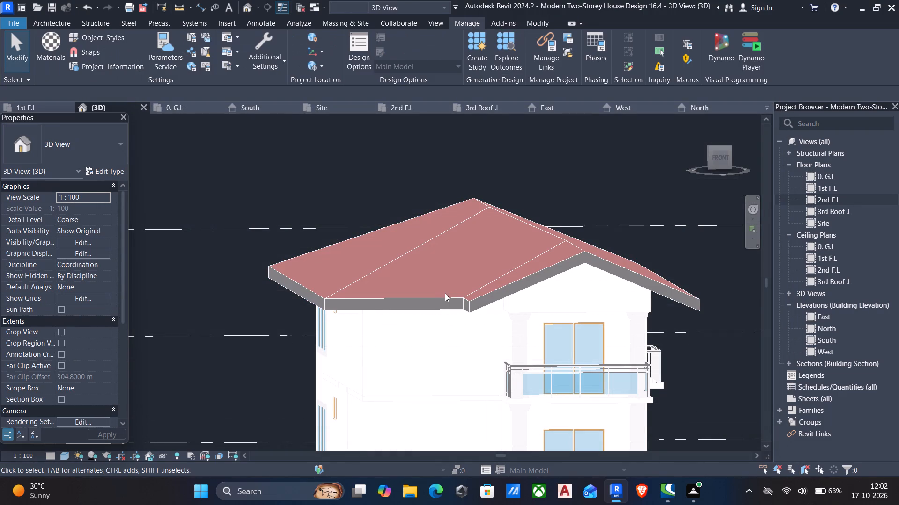
scroll(432, 277, up, 8)
scroll(444, 231, up, 5)
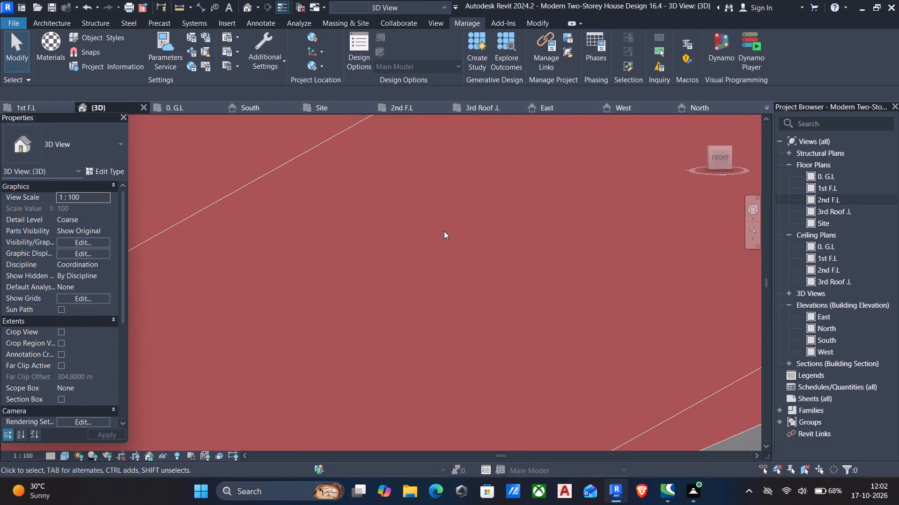
scroll(476, 265, up, 15)
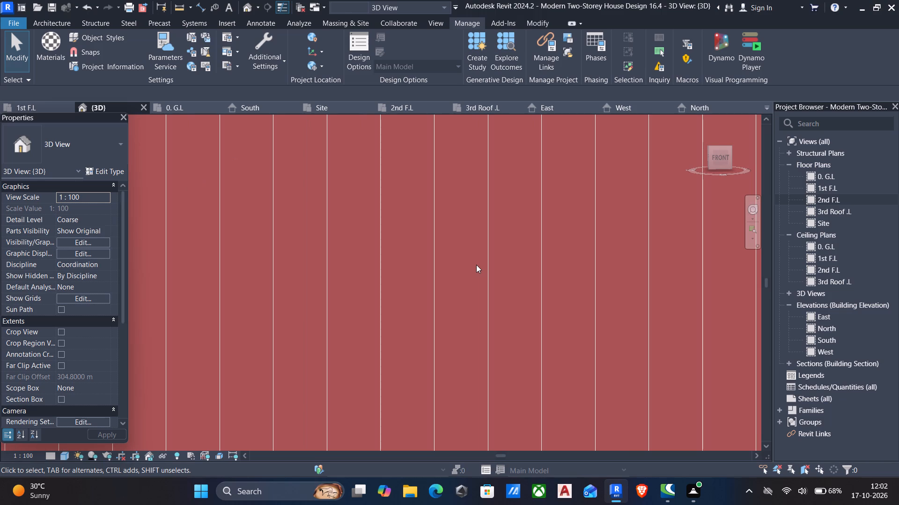
scroll(175, 460, down, 4)
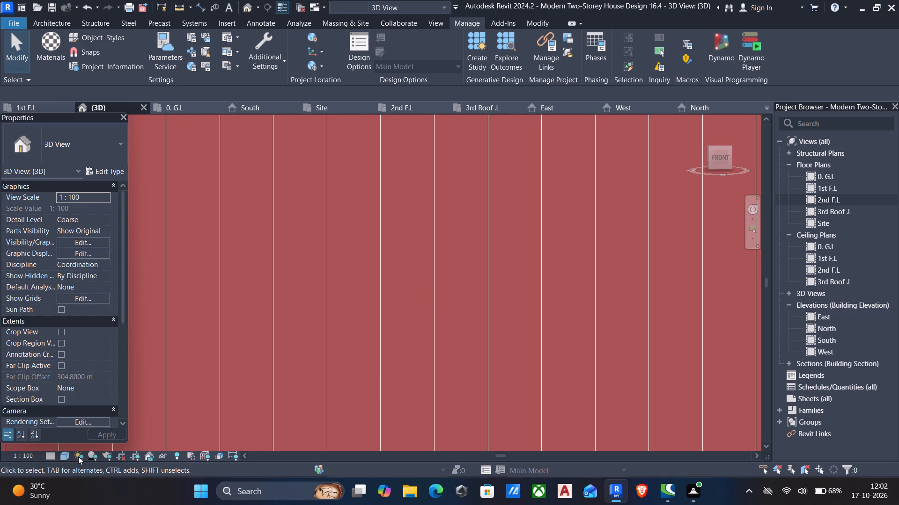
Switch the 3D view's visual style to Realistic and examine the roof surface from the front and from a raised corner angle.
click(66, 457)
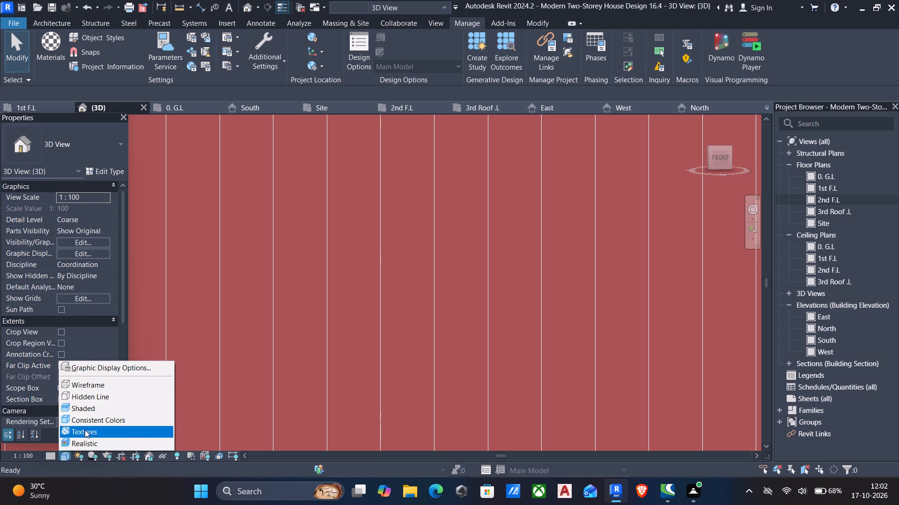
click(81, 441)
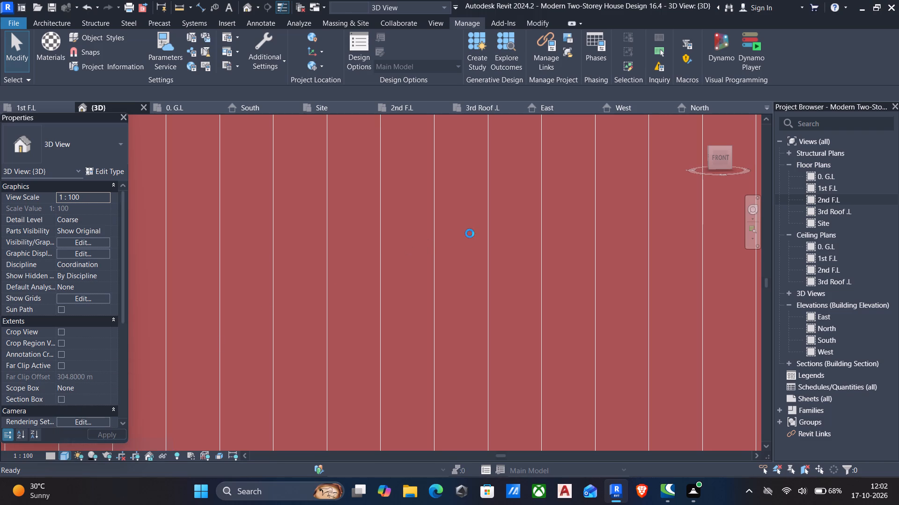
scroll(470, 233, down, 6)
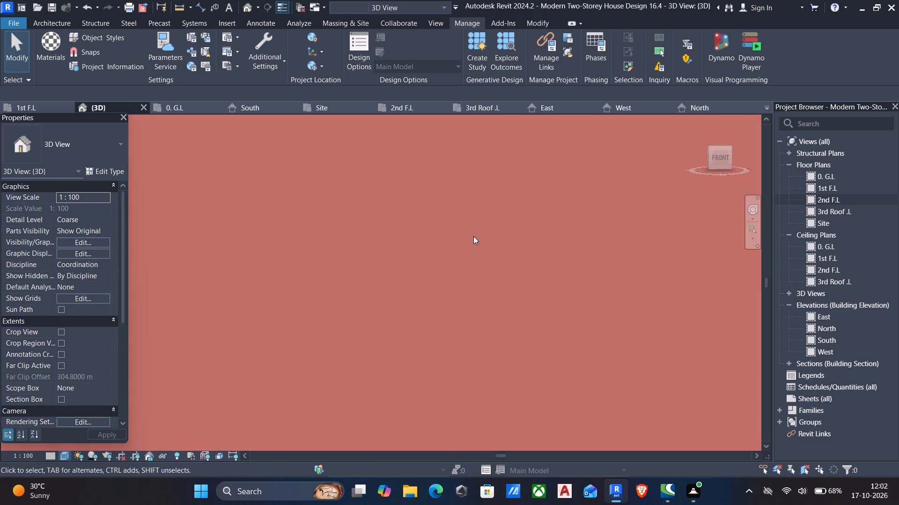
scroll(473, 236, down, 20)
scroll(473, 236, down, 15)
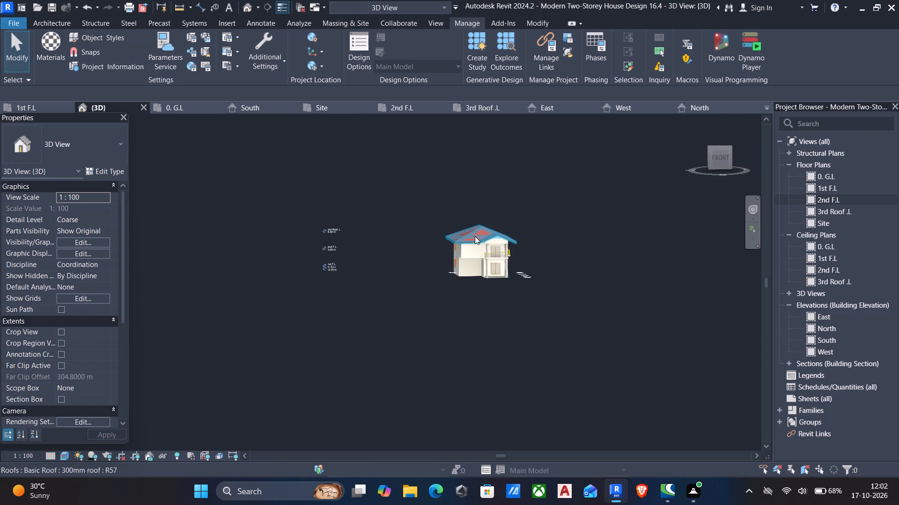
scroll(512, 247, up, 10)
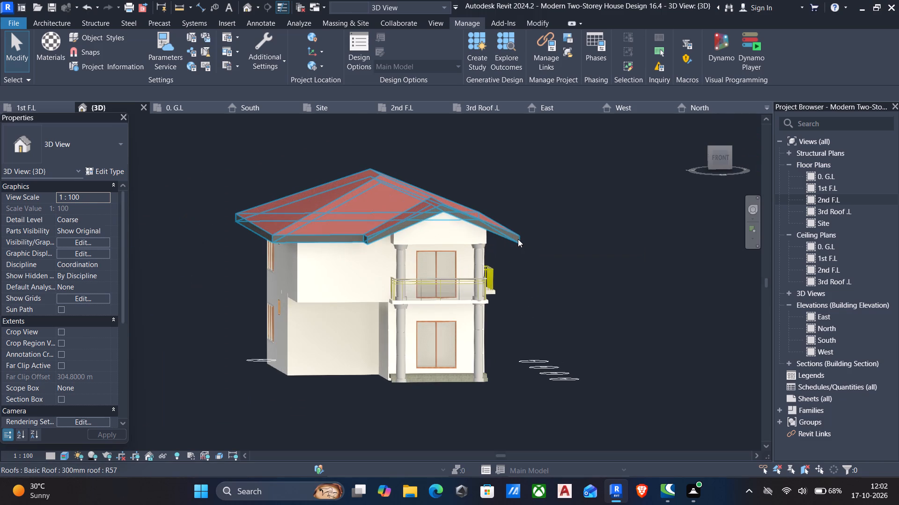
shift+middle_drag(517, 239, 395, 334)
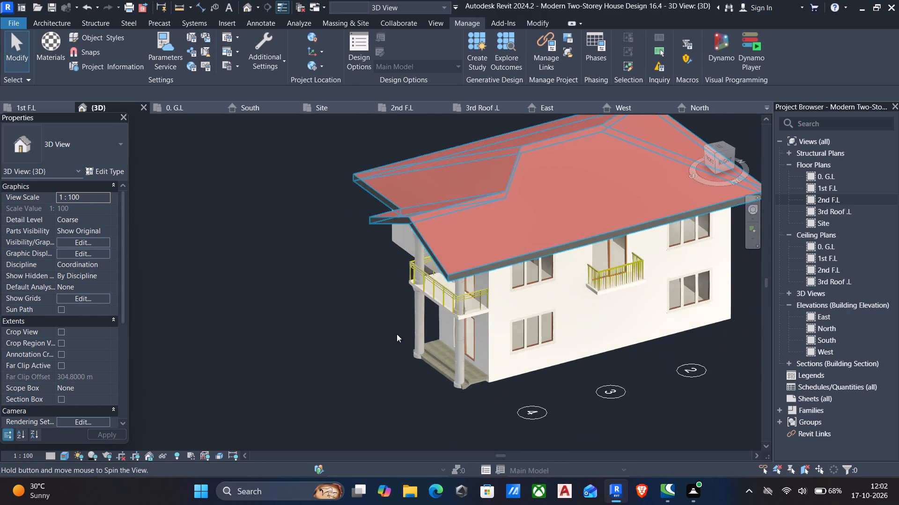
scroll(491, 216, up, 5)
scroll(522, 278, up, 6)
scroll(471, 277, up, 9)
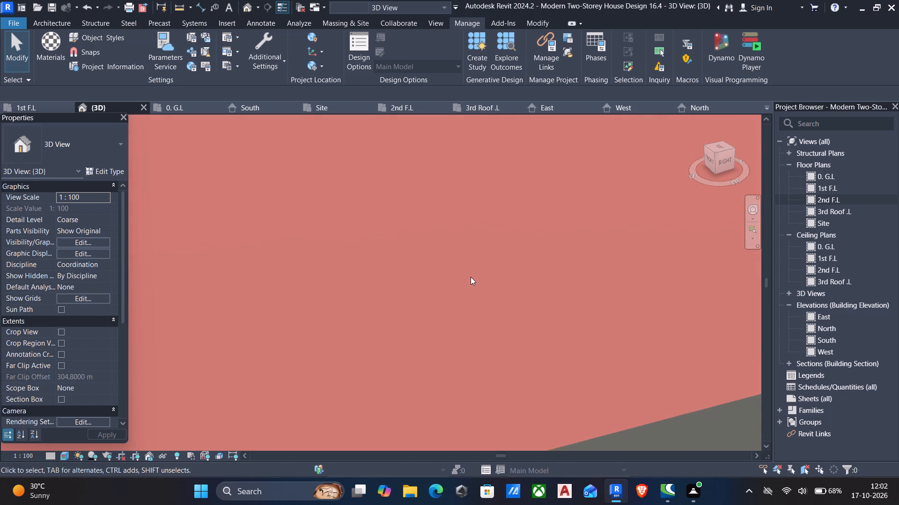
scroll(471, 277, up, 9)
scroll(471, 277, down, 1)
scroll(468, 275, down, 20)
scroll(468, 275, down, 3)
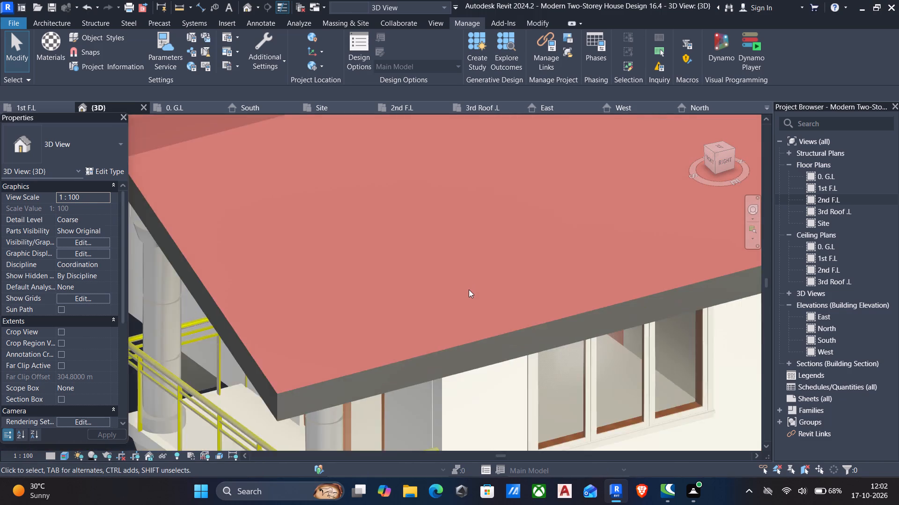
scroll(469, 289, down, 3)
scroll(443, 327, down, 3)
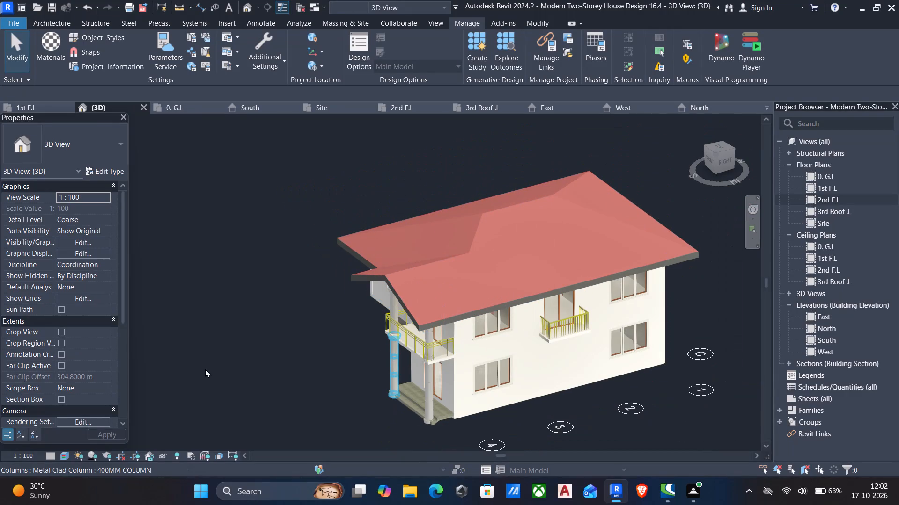
Set the 3D view's visual style to Consistent Colors and examine the line pattern on the roof slopes.
click(66, 454)
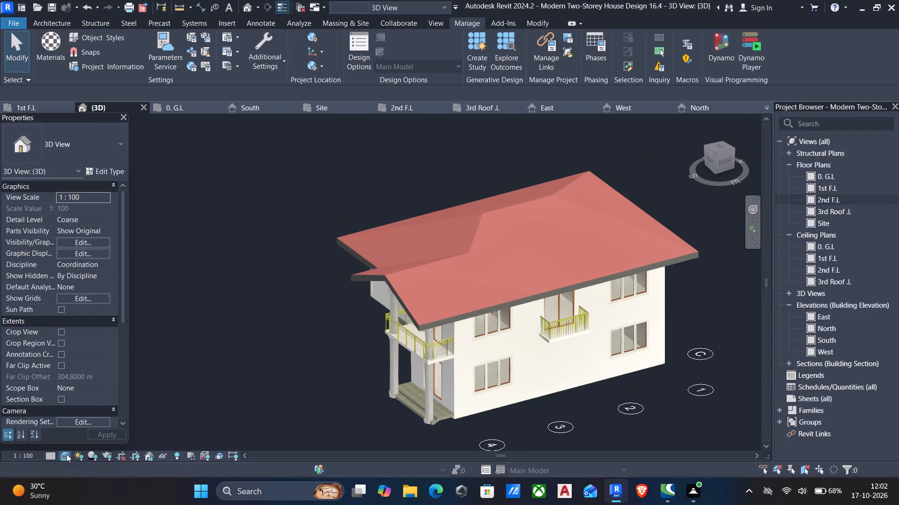
click(80, 419)
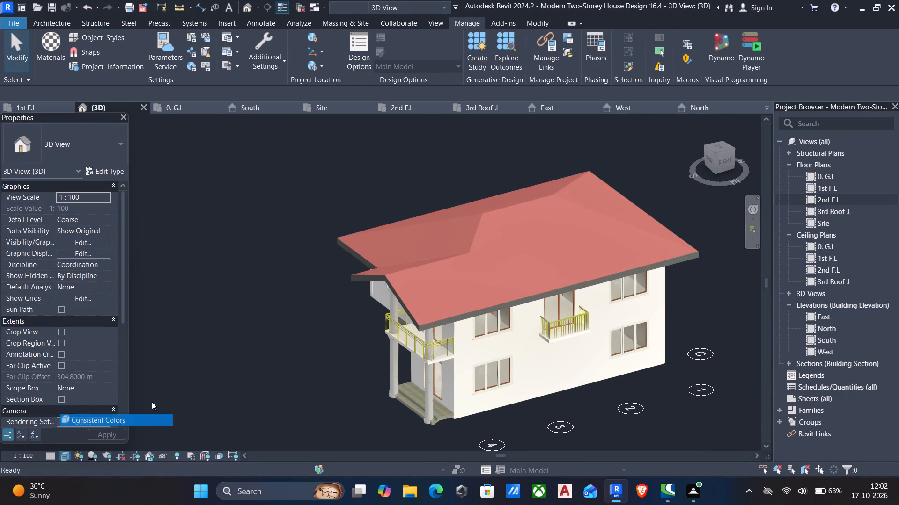
scroll(590, 244, up, 4)
scroll(310, 220, up, 4)
scroll(467, 271, up, 4)
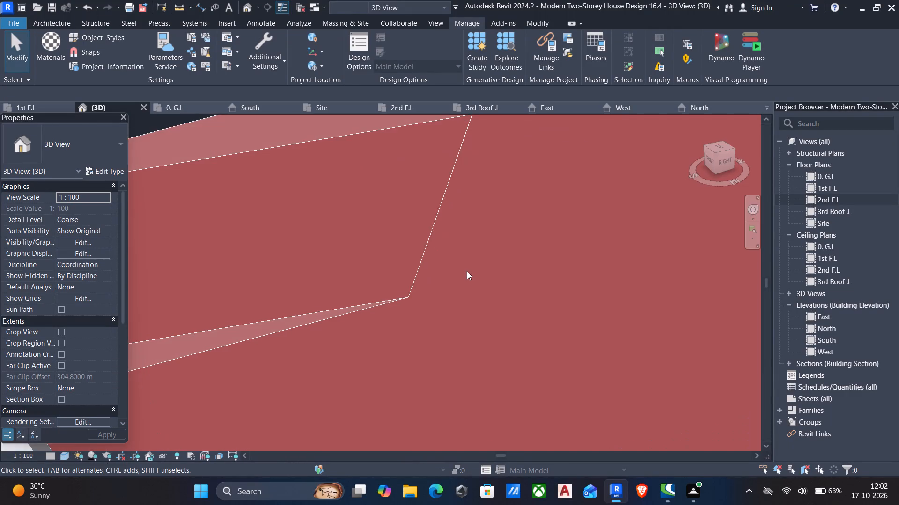
scroll(467, 271, up, 2)
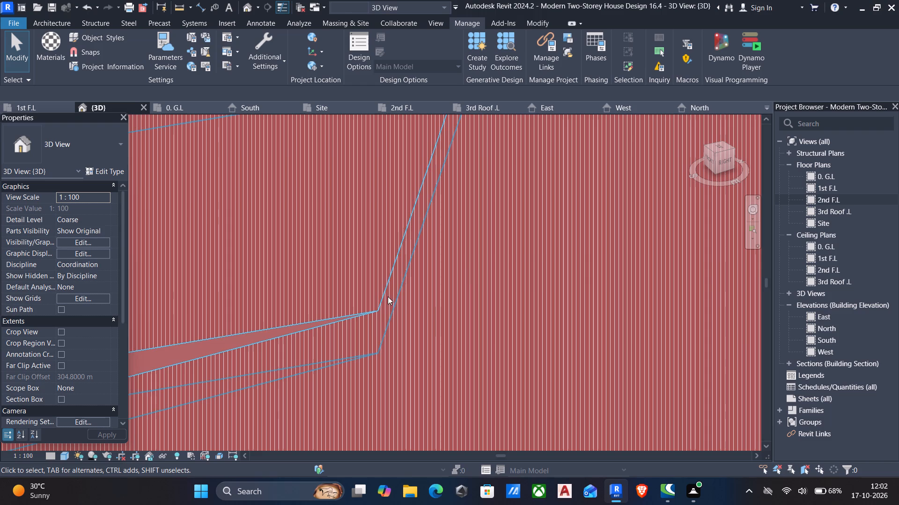
scroll(345, 265, down, 7)
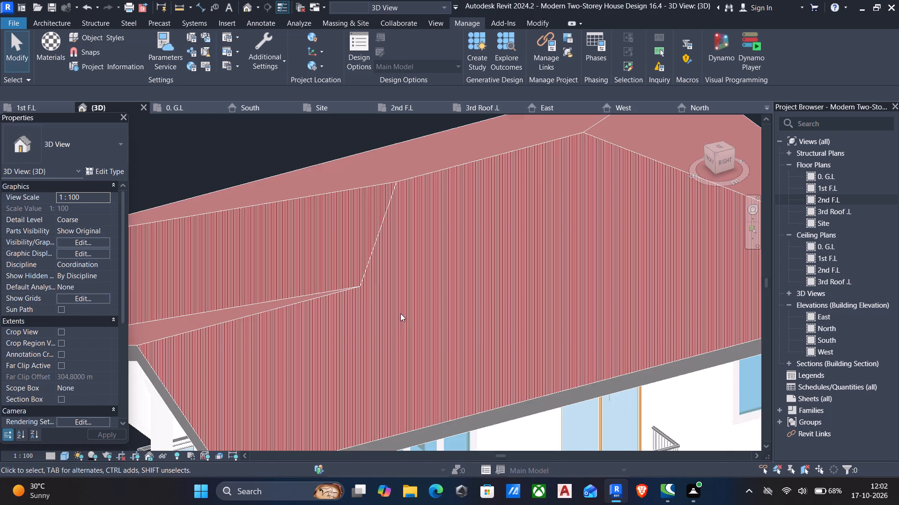
Set MATERIAL -COLOUR MAROON's surface foreground pattern colour to green, RGB 0 255 0, and apply the changes to the 300mm roof type.
click(611, 380)
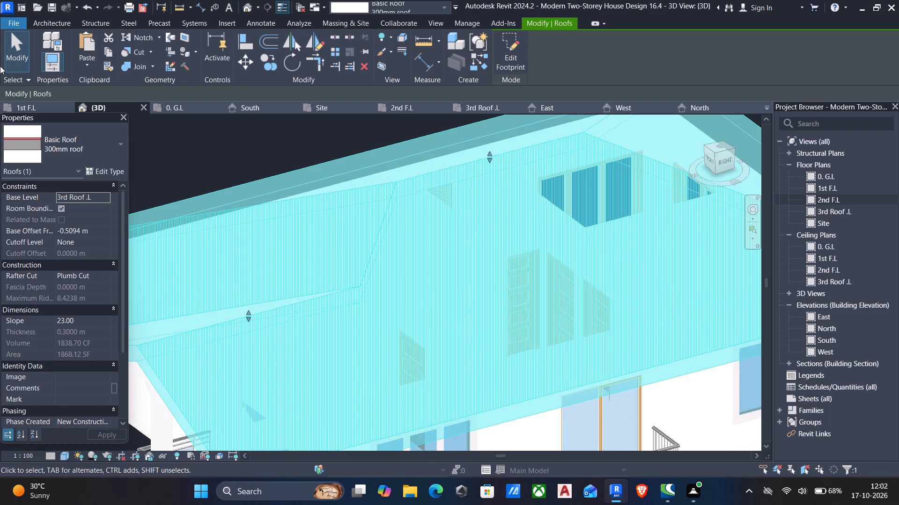
click(117, 173)
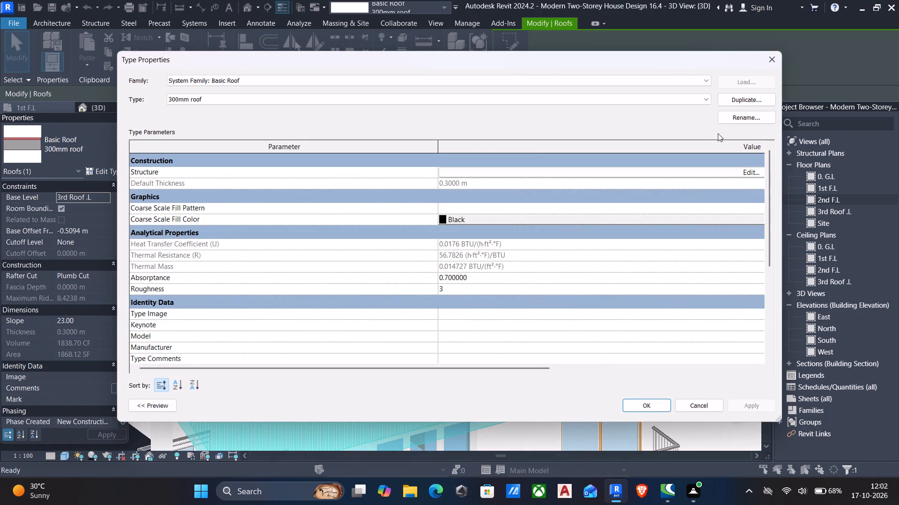
click(746, 172)
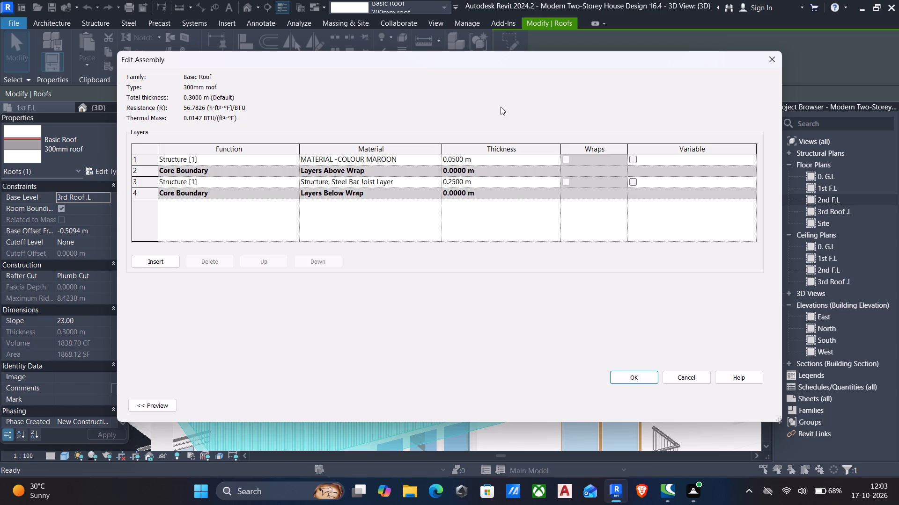
click(438, 158)
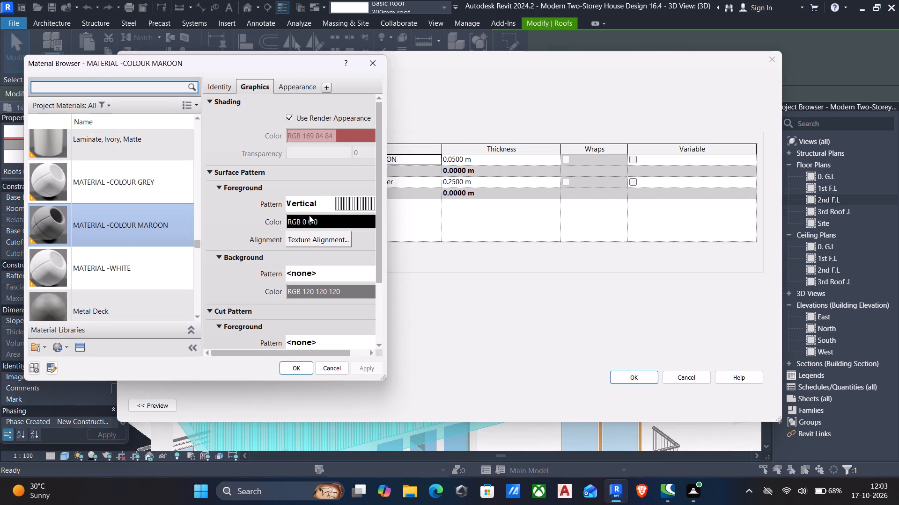
click(339, 221)
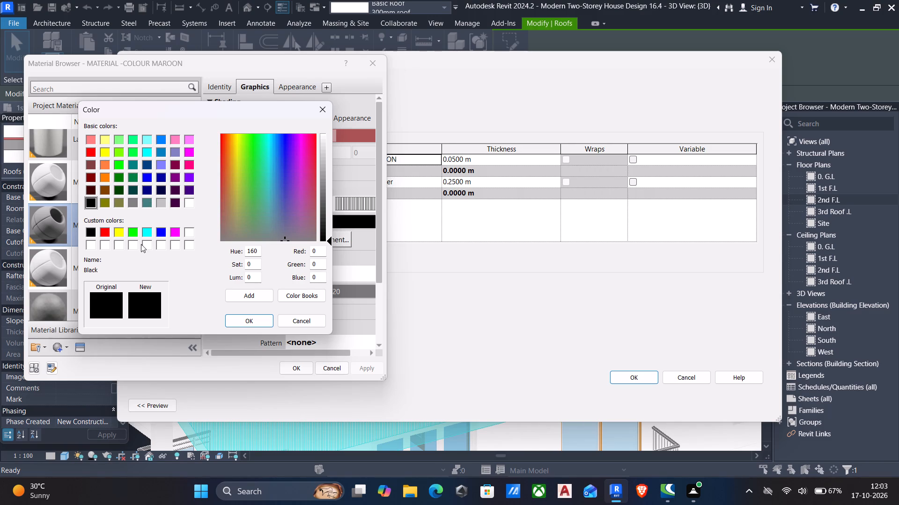
click(133, 232)
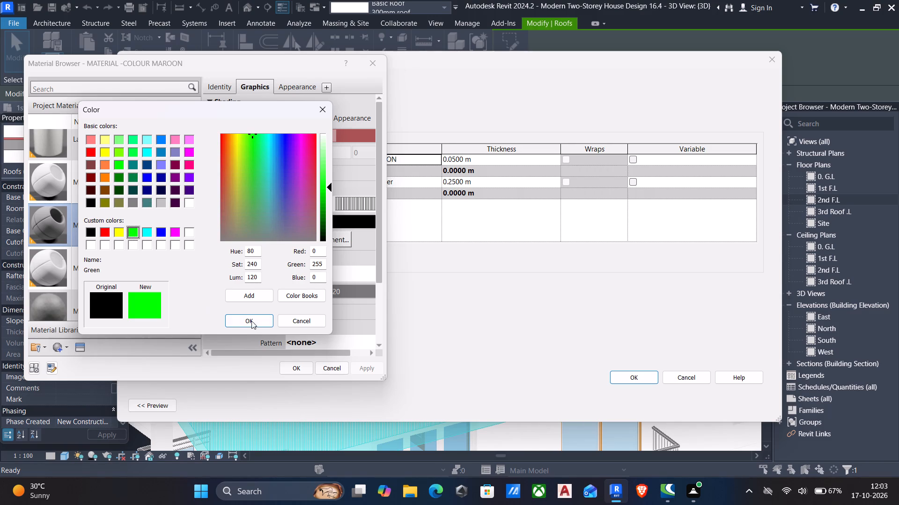
click(261, 323)
click(308, 366)
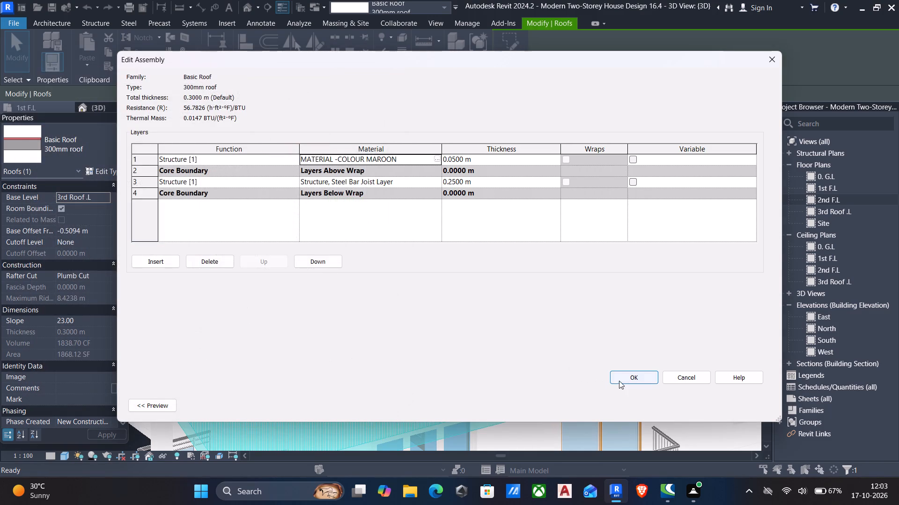
click(619, 381)
click(639, 401)
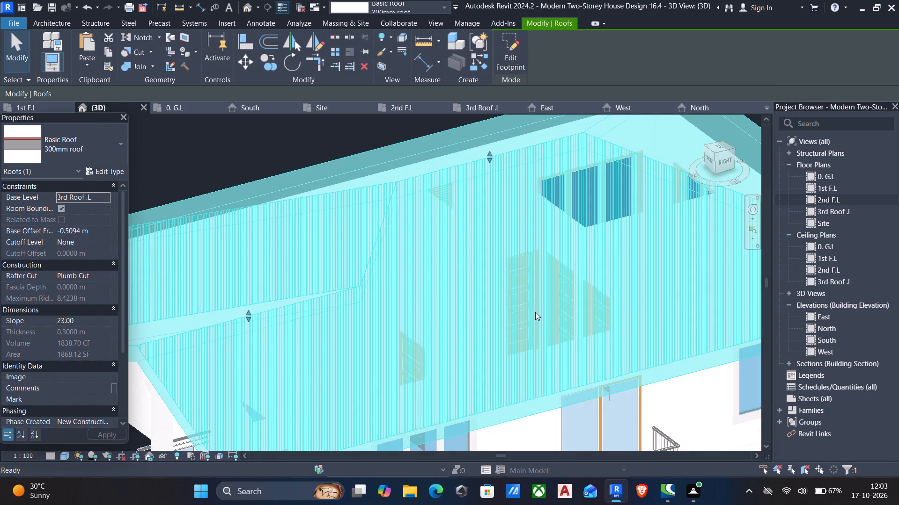
key(Escape)
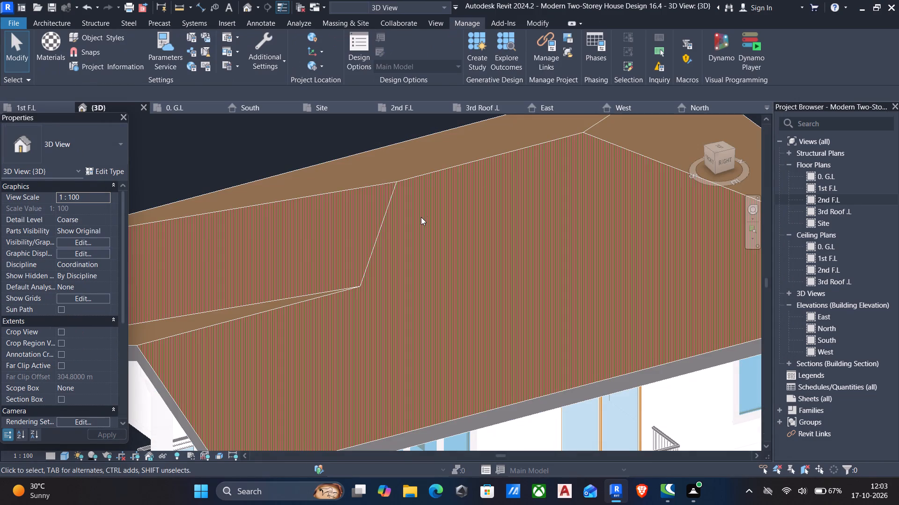
Set the line spacing of MATERIAL -COLOUR MAROON's Vertical surface foreground pattern to 10 mm through the 300mm roof type's structure.
scroll(582, 365, up, 5)
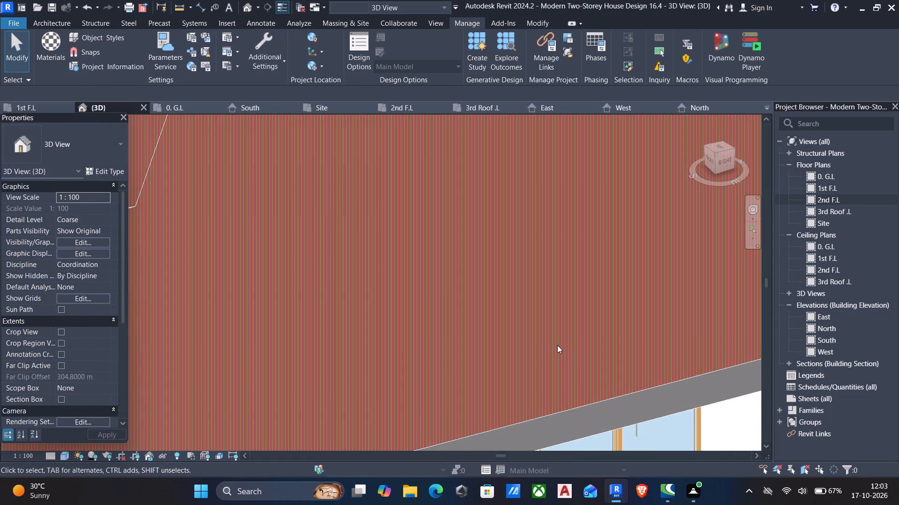
scroll(557, 345, up, 10)
scroll(557, 345, down, 13)
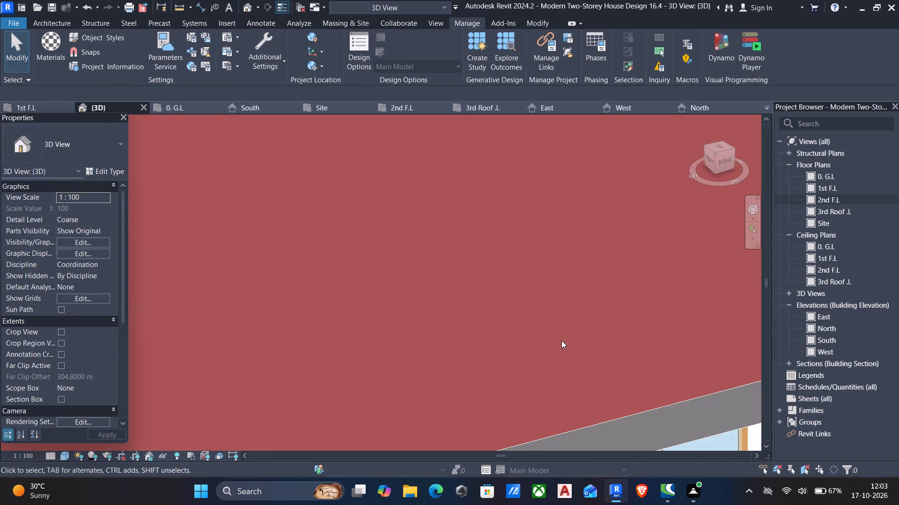
scroll(561, 340, down, 8)
click(577, 345)
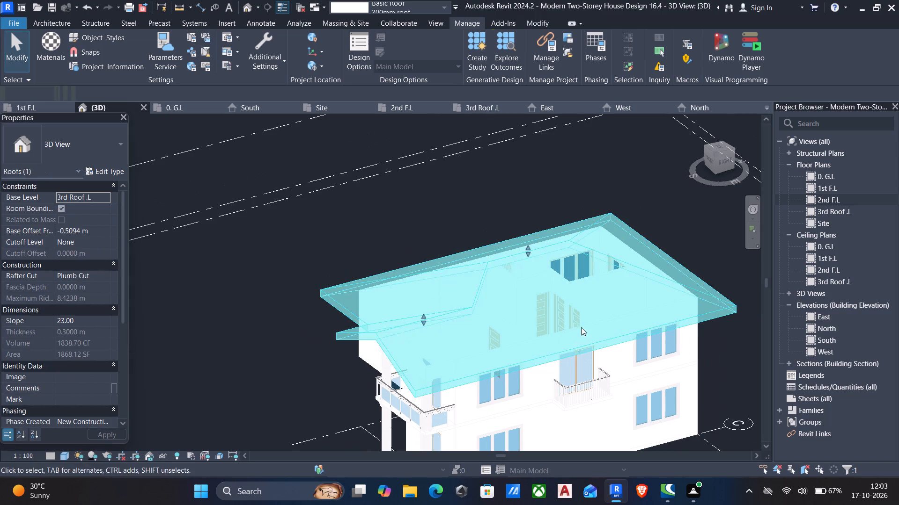
click(107, 166)
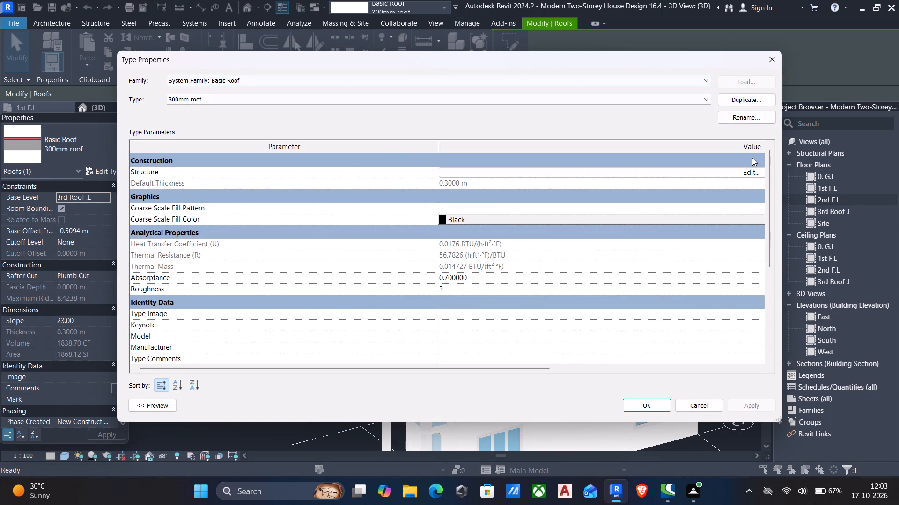
click(750, 175)
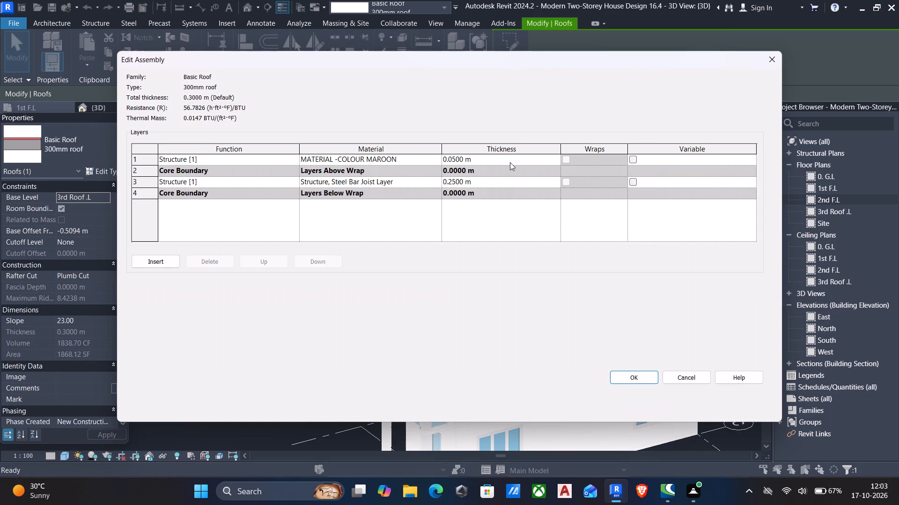
click(435, 158)
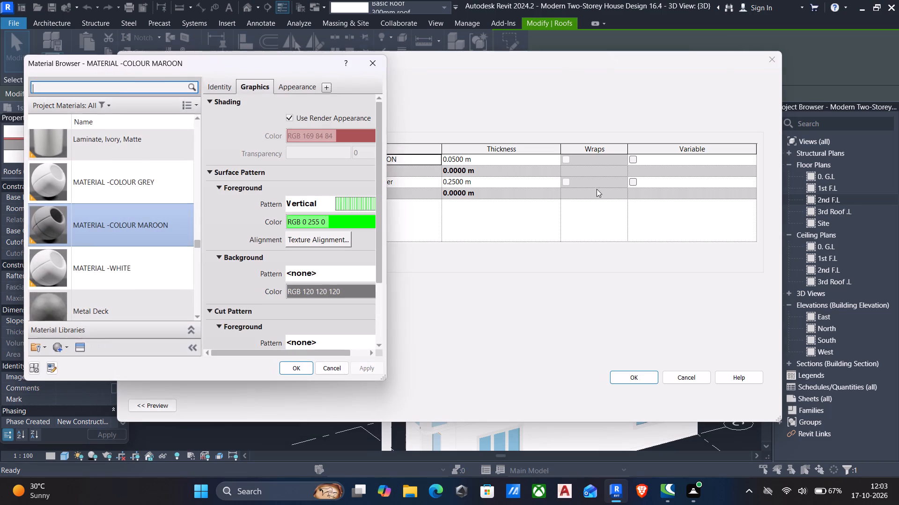
click(343, 202)
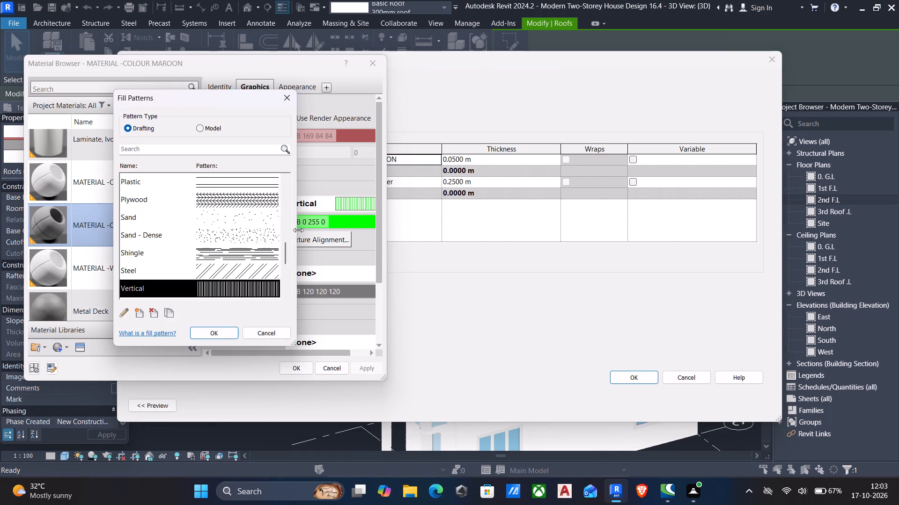
click(122, 316)
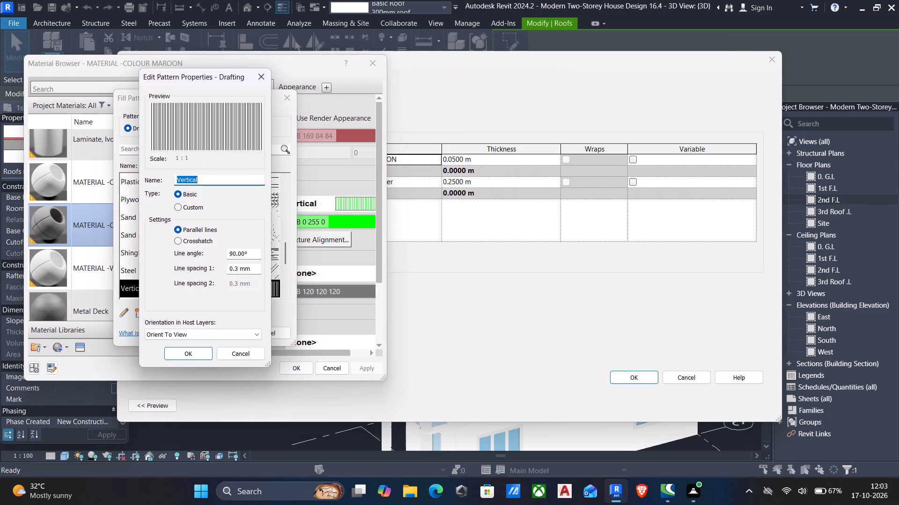
drag(253, 267, 144, 273)
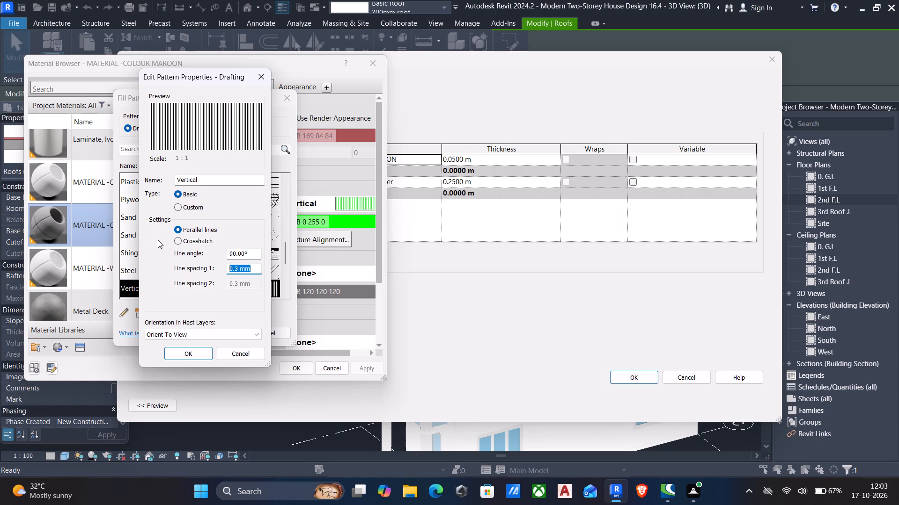
text(10)
text(mm)
key(Return)
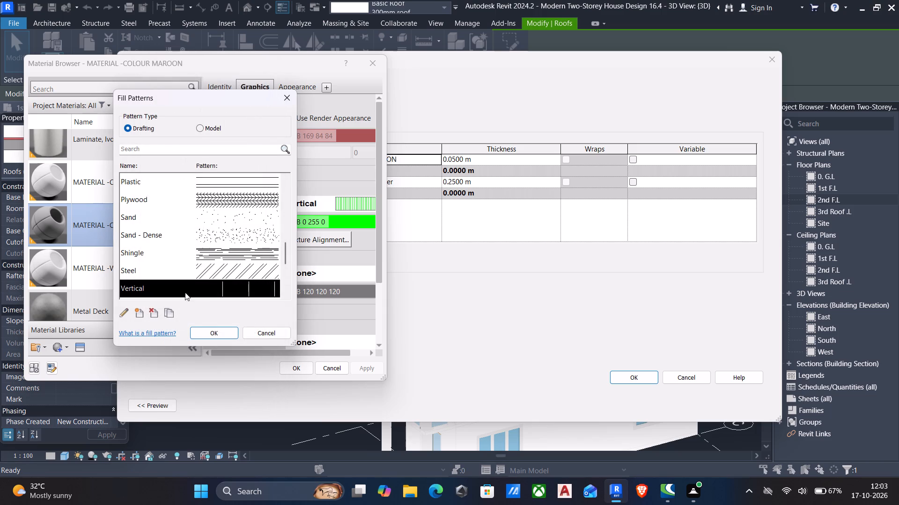
click(213, 330)
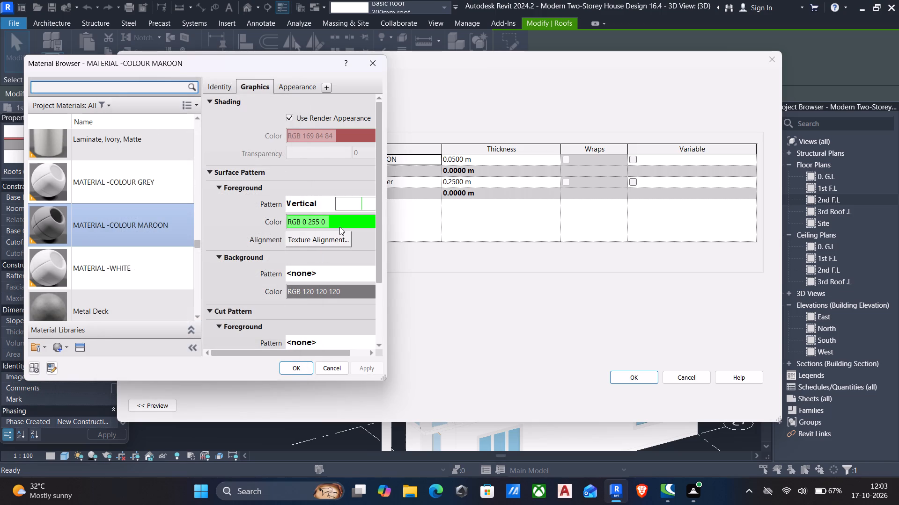
Set MATERIAL -COLOUR MAROON's surface foreground pattern colour to black, RGB 0 0 0, apply it to the 300mm roof type and deselect the roof.
click(339, 227)
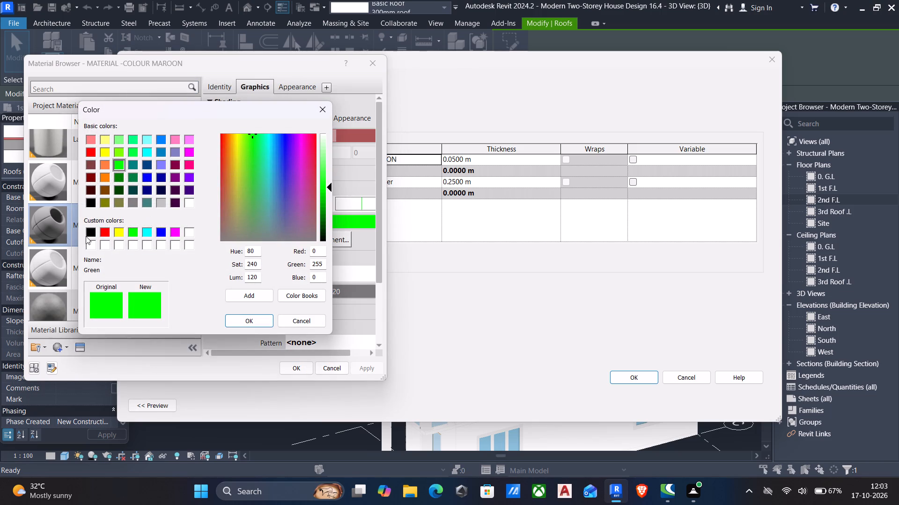
click(89, 232)
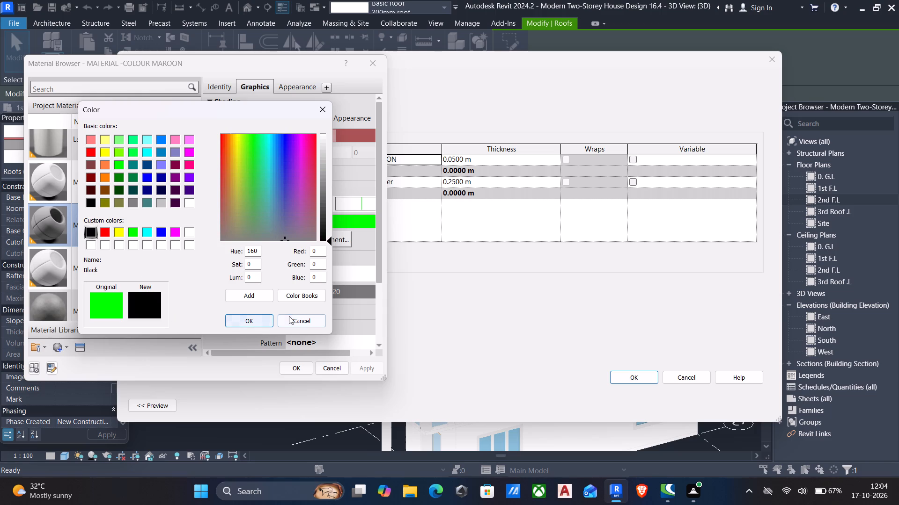
click(256, 322)
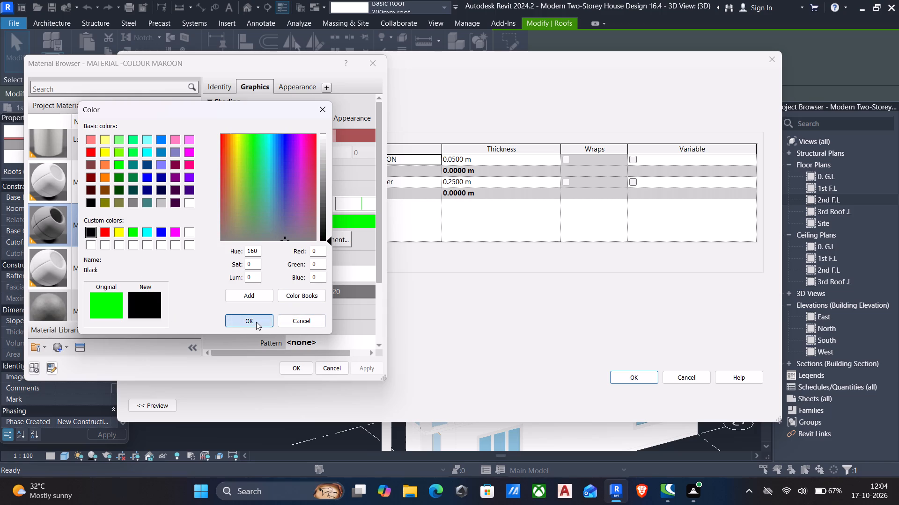
click(298, 371)
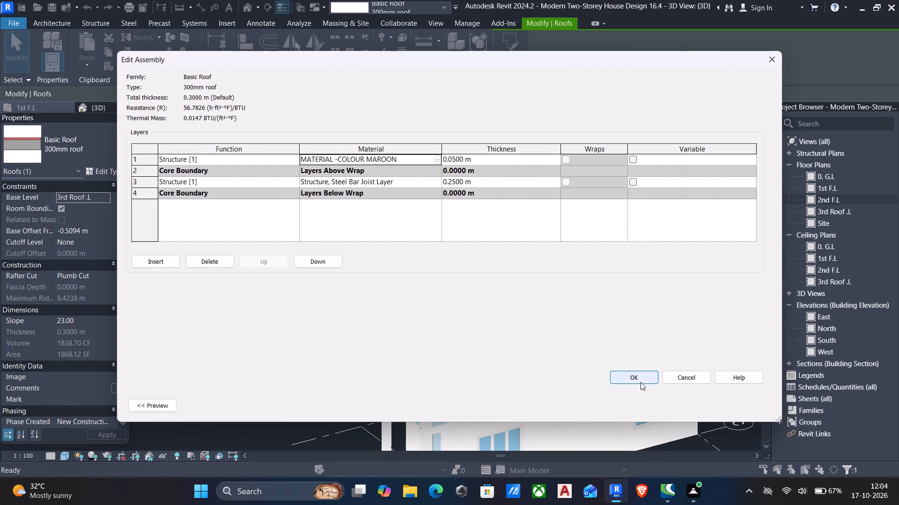
click(639, 382)
click(641, 398)
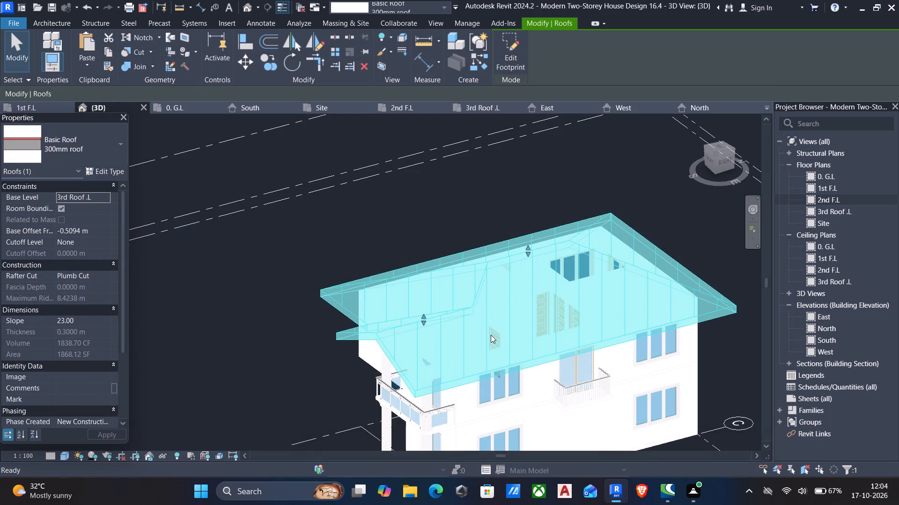
key(Escape)
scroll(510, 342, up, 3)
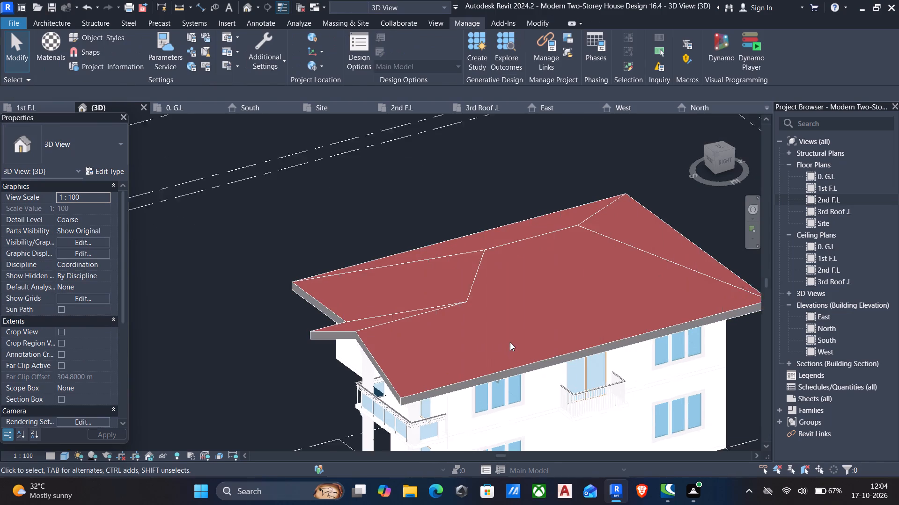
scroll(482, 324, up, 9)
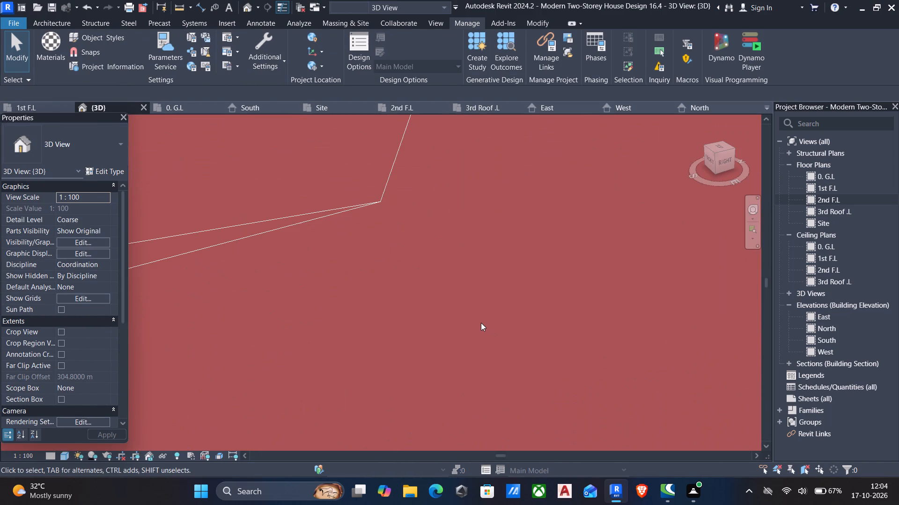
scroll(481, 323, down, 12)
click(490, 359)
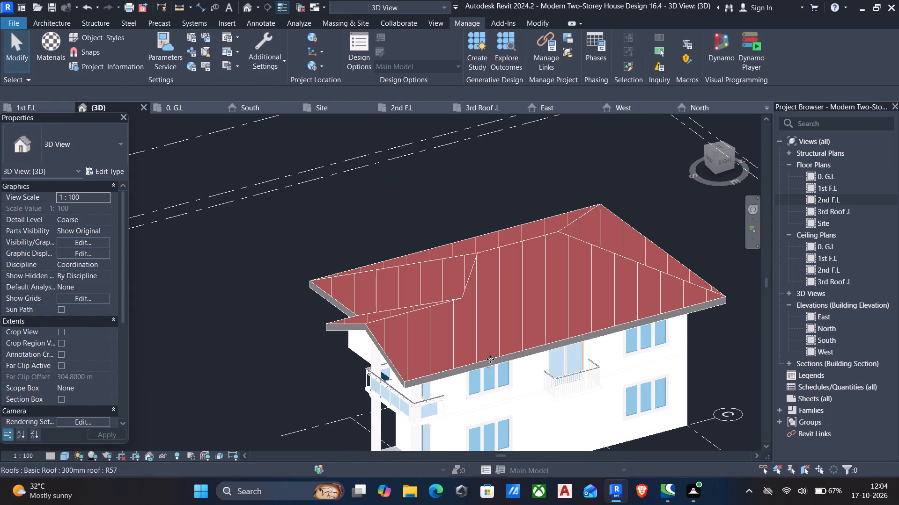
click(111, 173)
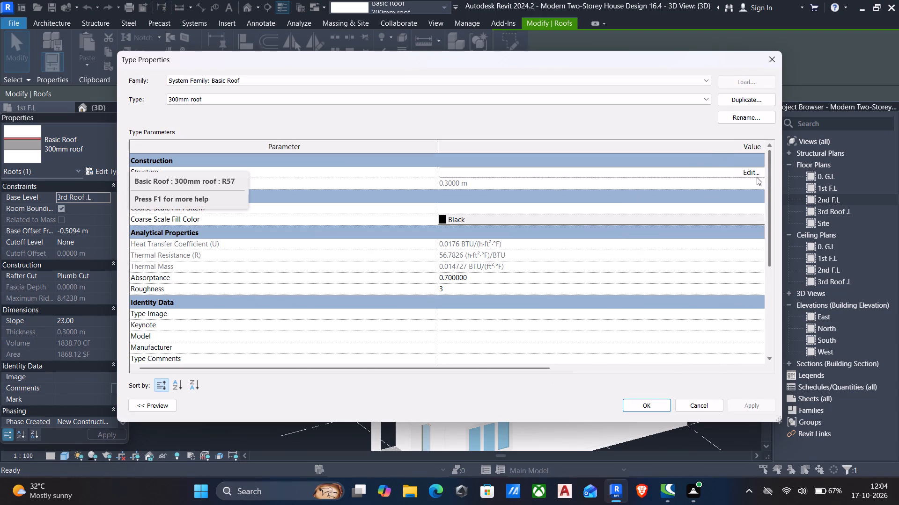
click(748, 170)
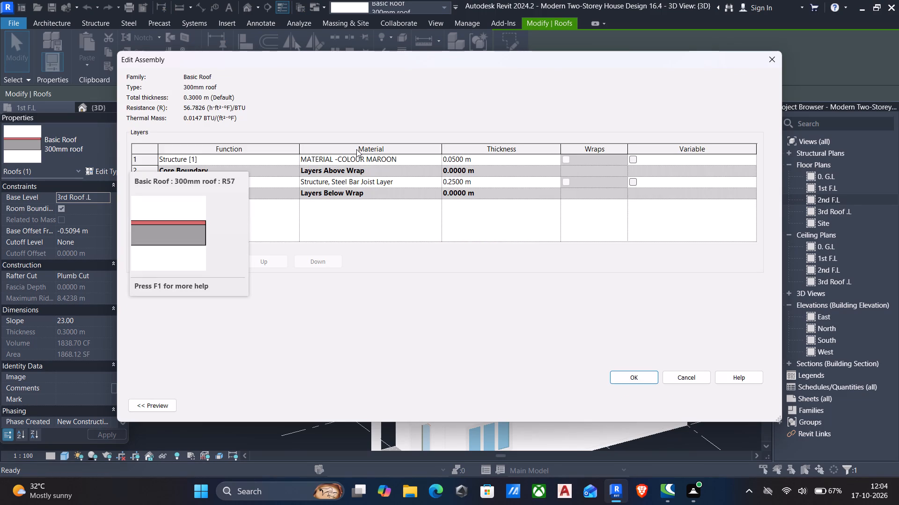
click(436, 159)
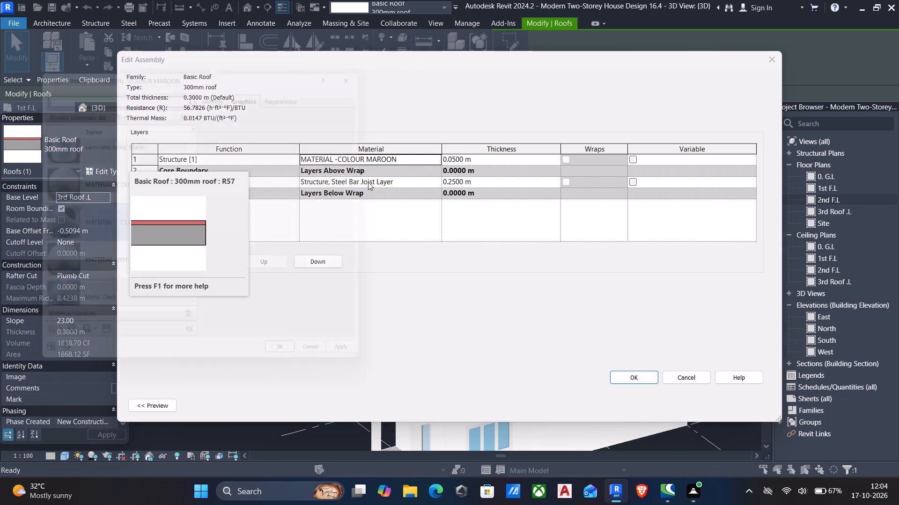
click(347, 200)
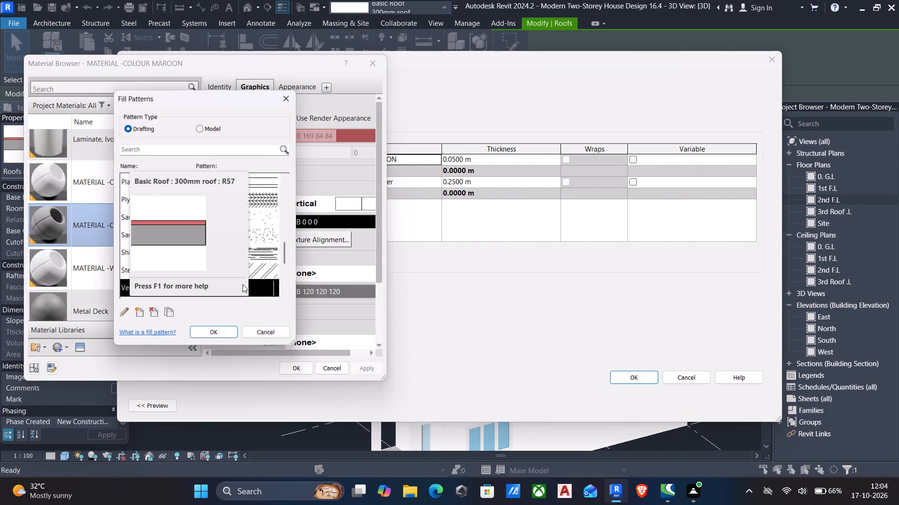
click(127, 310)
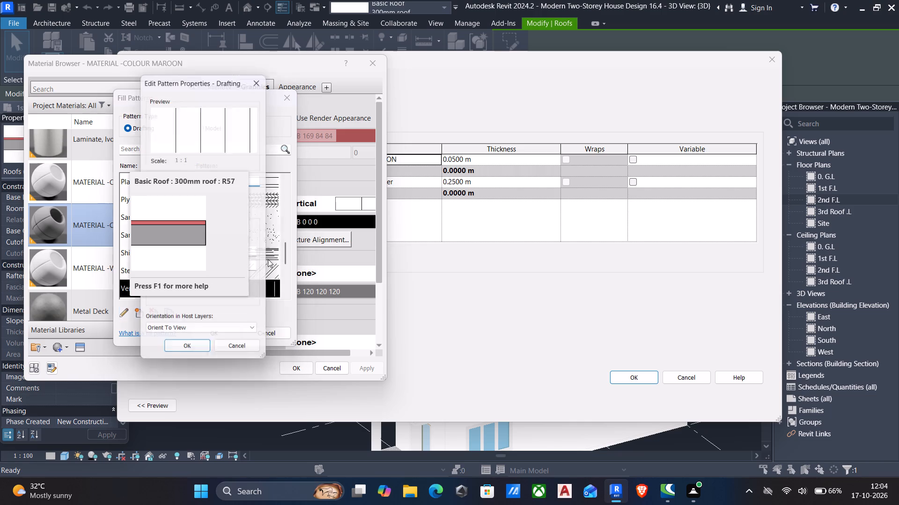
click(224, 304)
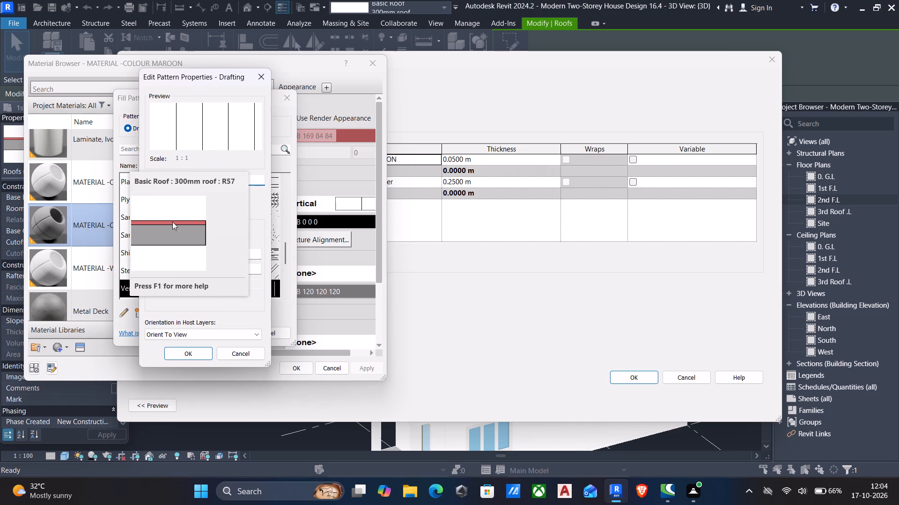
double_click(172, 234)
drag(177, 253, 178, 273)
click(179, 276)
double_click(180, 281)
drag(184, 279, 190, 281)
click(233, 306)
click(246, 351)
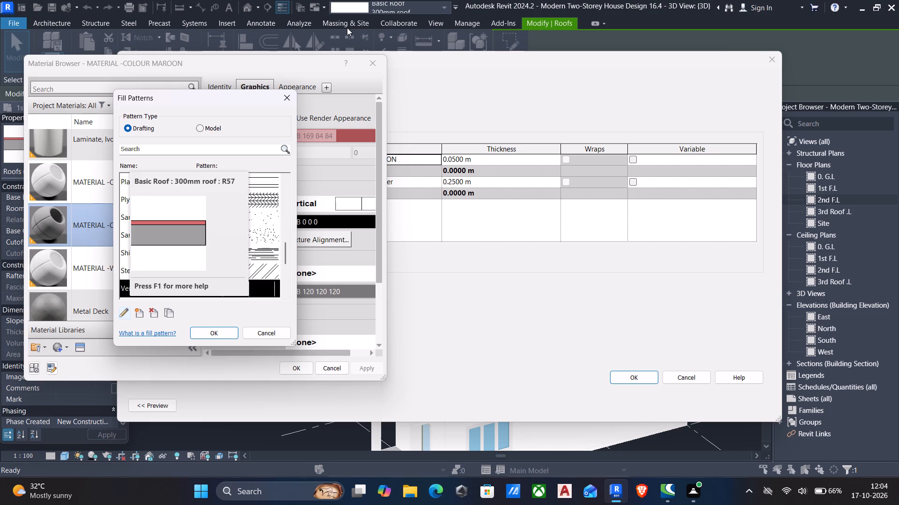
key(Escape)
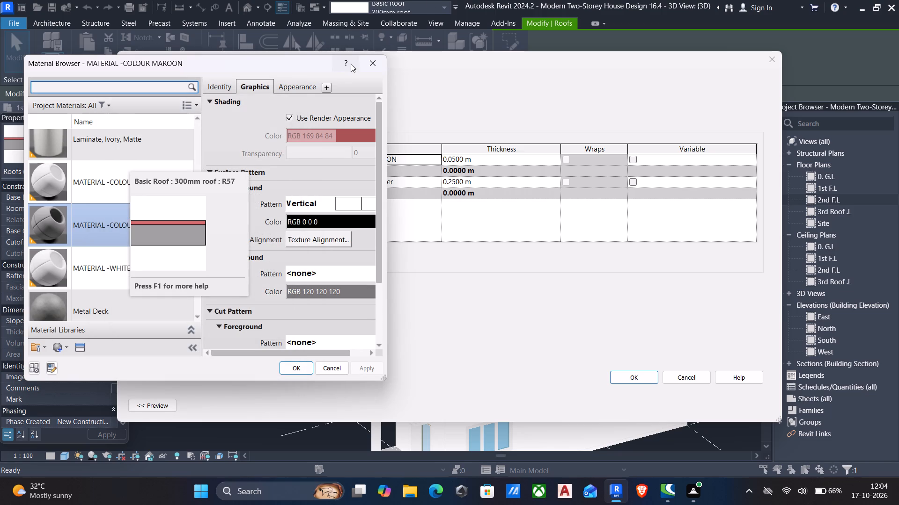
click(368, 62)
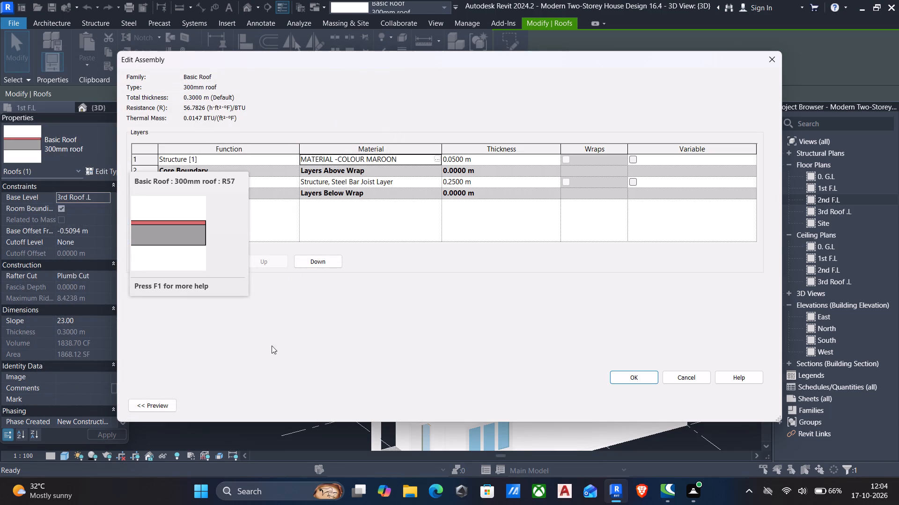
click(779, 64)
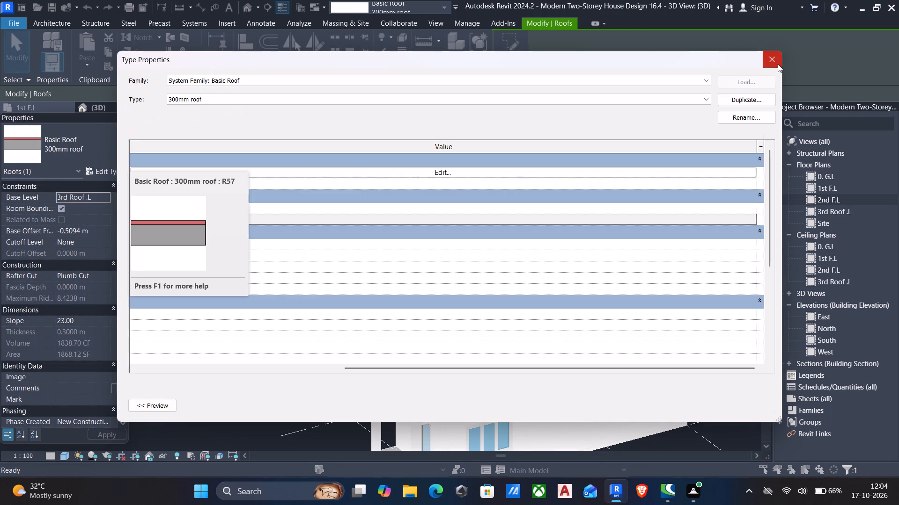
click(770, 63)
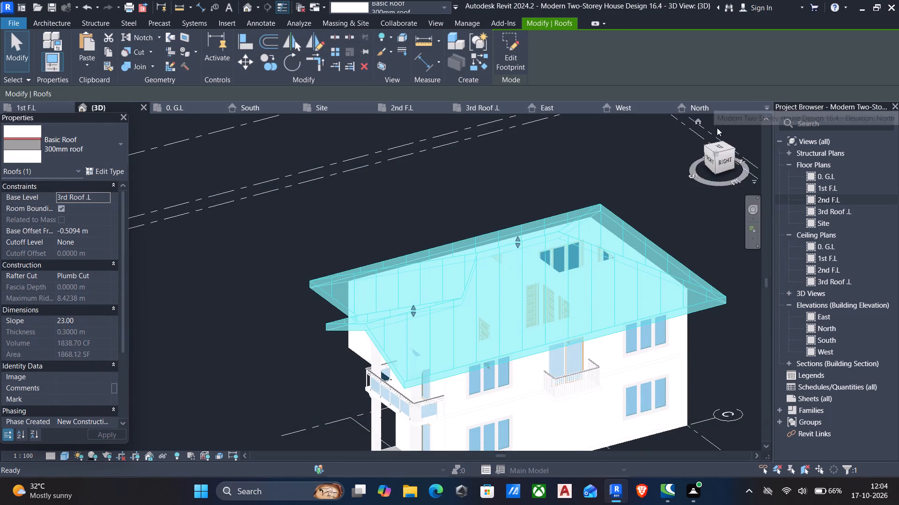
Open MATERIAL -COLOUR MAROON's Vertical surface foreground pattern for editing through the 300mm roof type's structure.
click(110, 172)
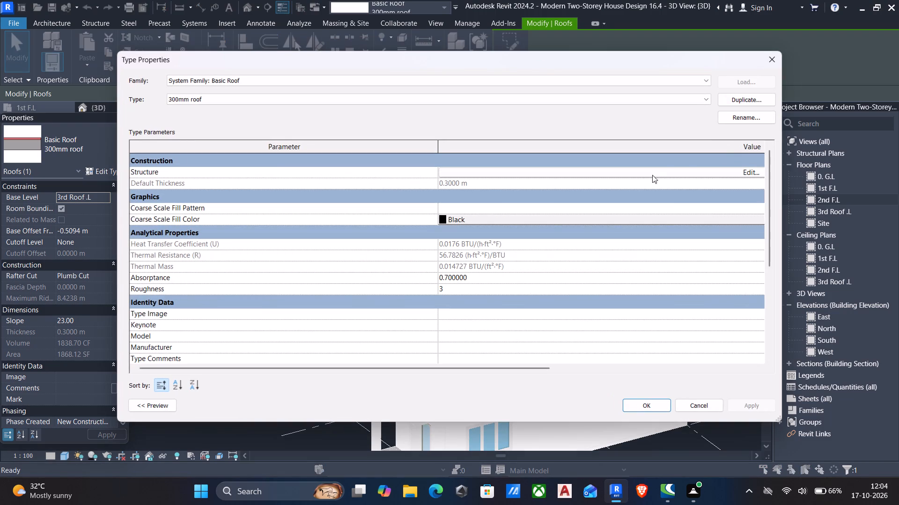
click(738, 167)
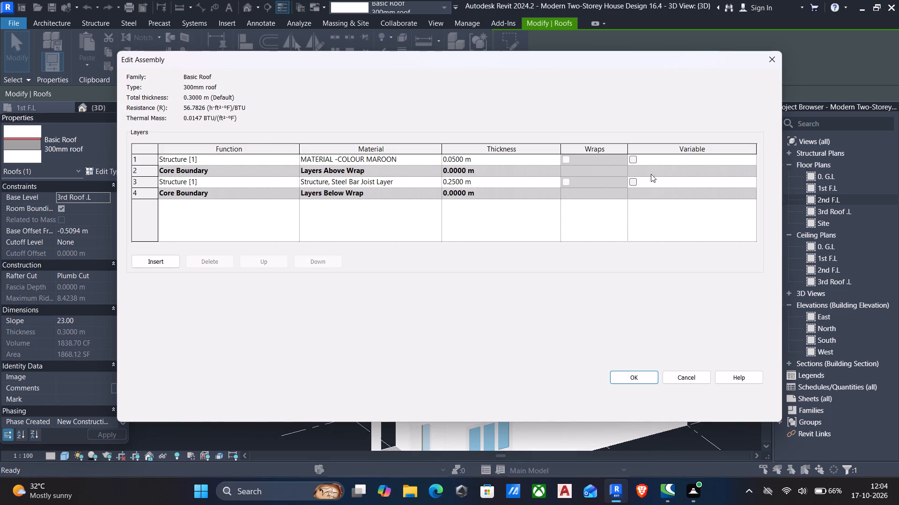
click(434, 159)
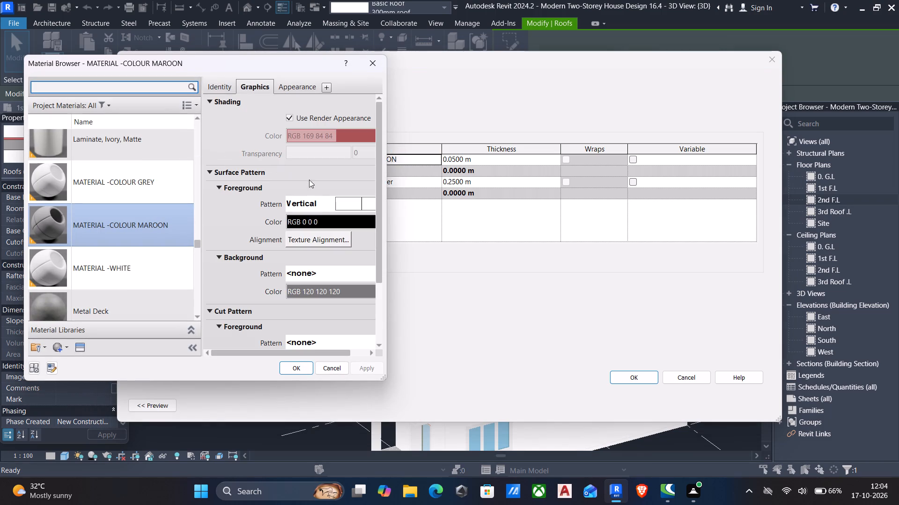
click(329, 201)
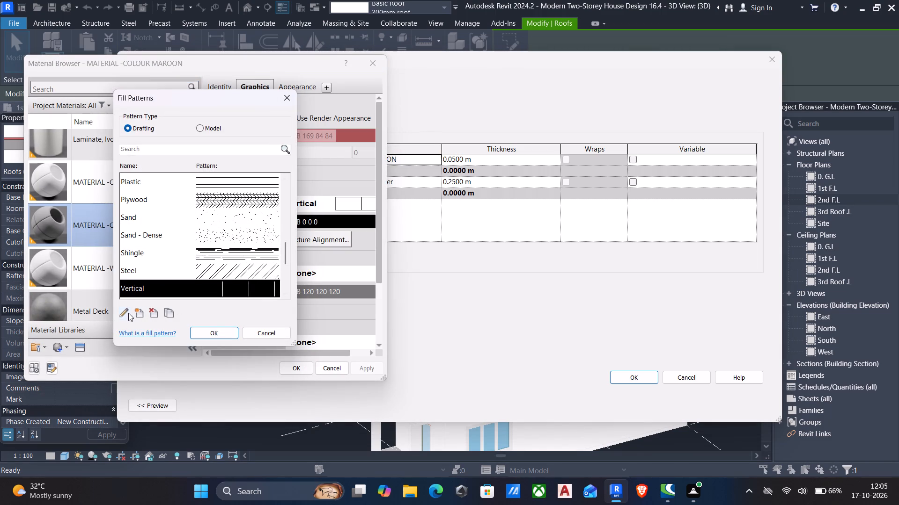
click(127, 313)
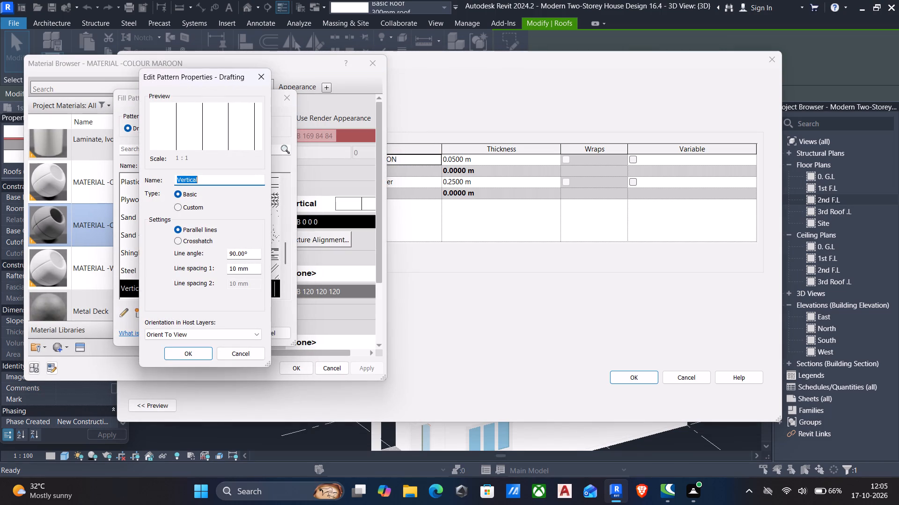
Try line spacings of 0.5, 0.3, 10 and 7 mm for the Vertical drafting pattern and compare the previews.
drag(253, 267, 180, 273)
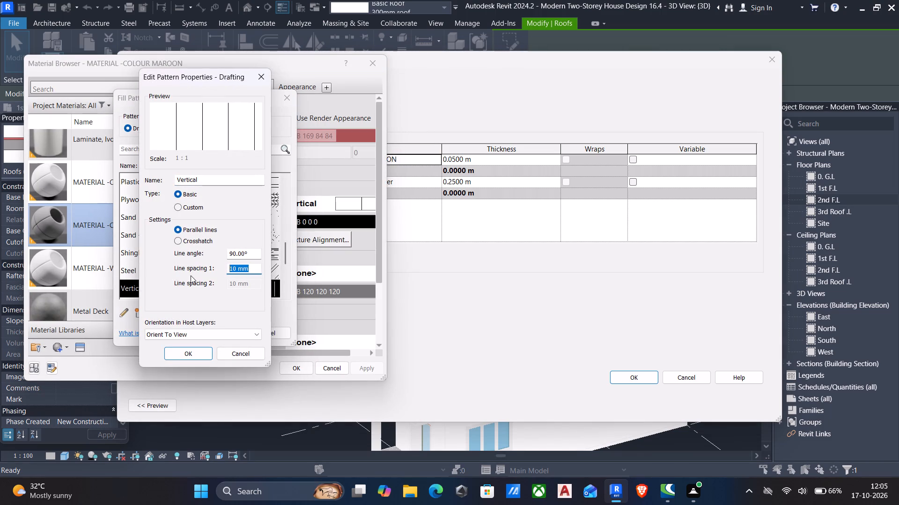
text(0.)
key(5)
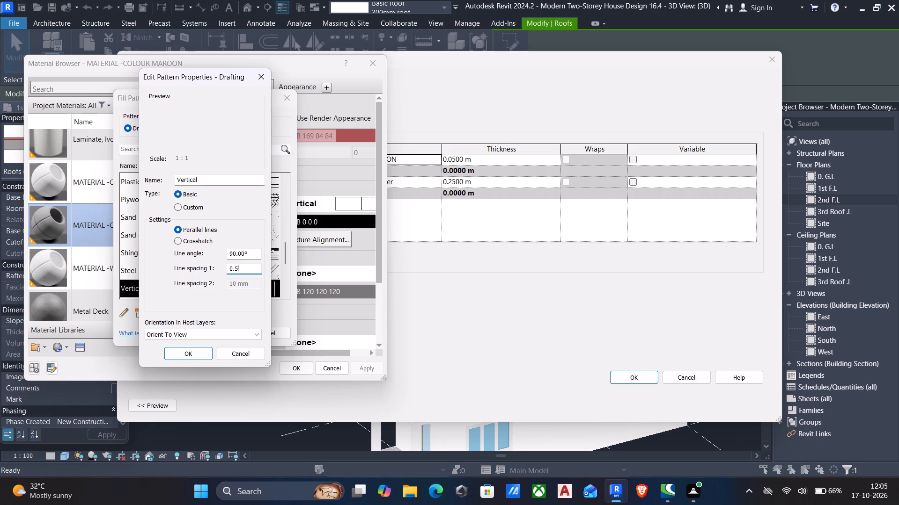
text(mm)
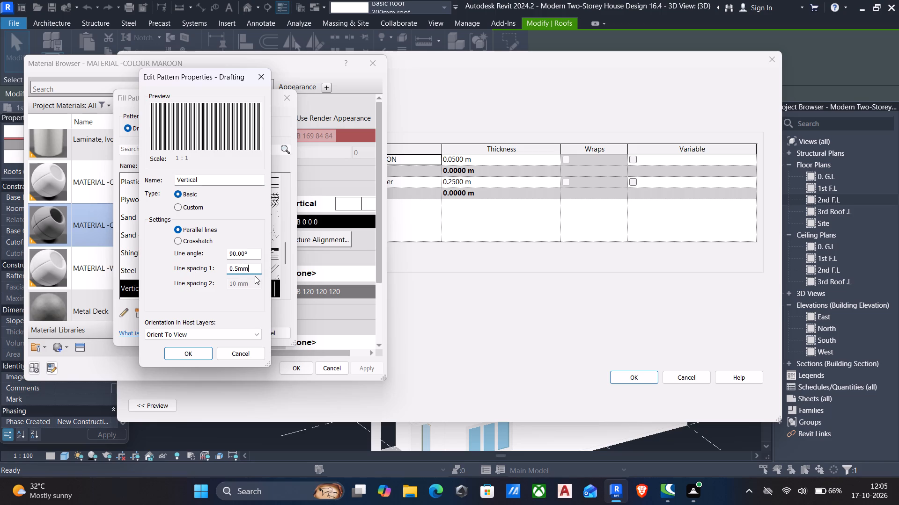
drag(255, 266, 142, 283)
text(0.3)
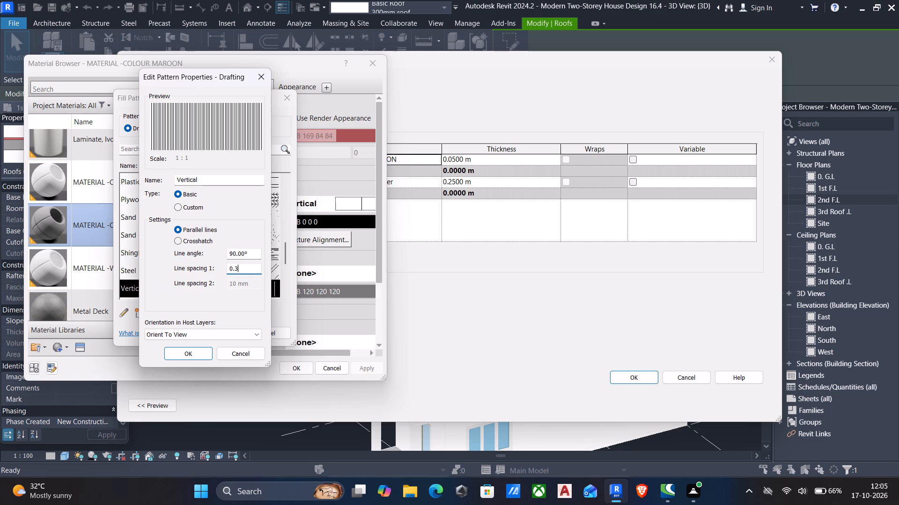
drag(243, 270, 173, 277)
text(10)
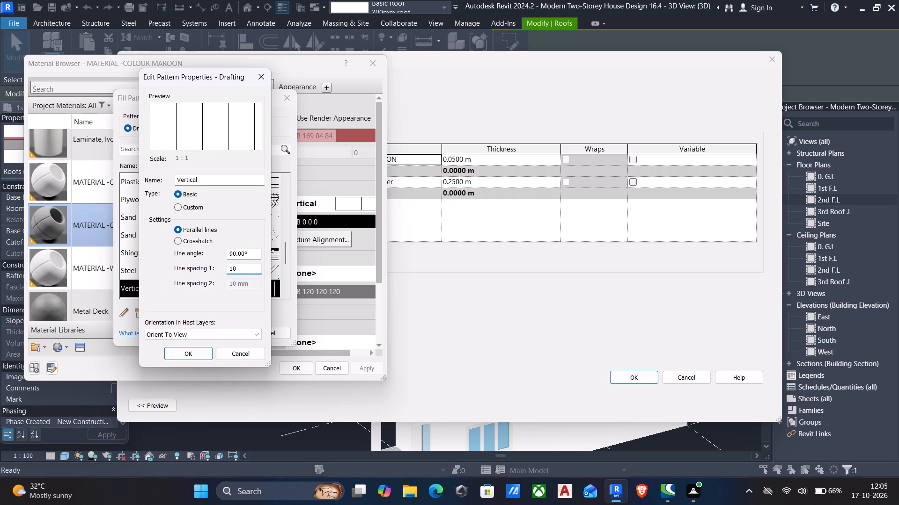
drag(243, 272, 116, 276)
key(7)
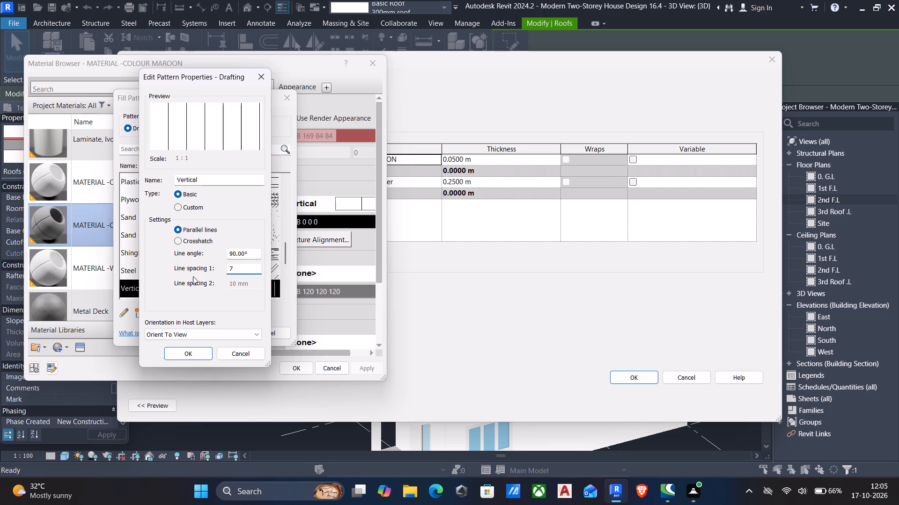
Set the Vertical drafting pattern's line spacing to 3 mm, keeping its orientation in host layers at Orient To View.
click(252, 268)
drag(252, 268, 194, 268)
key(3)
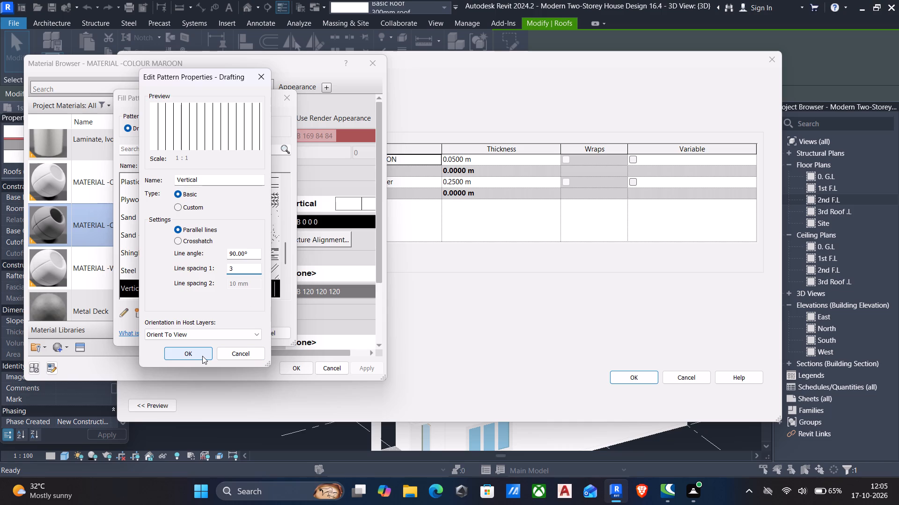
click(213, 332)
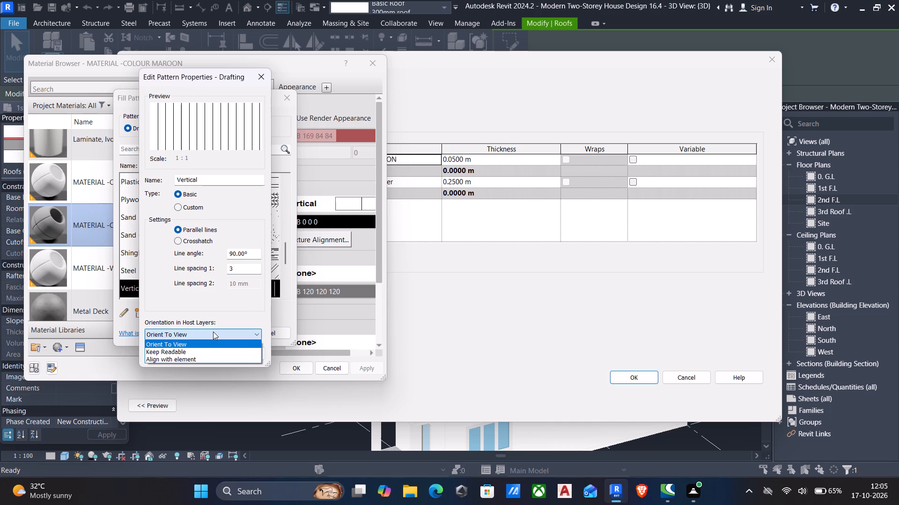
click(213, 332)
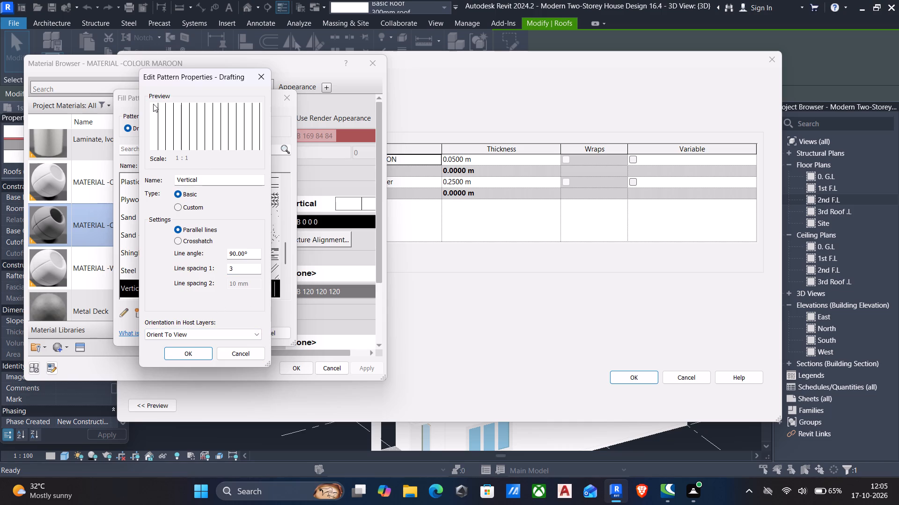
click(186, 354)
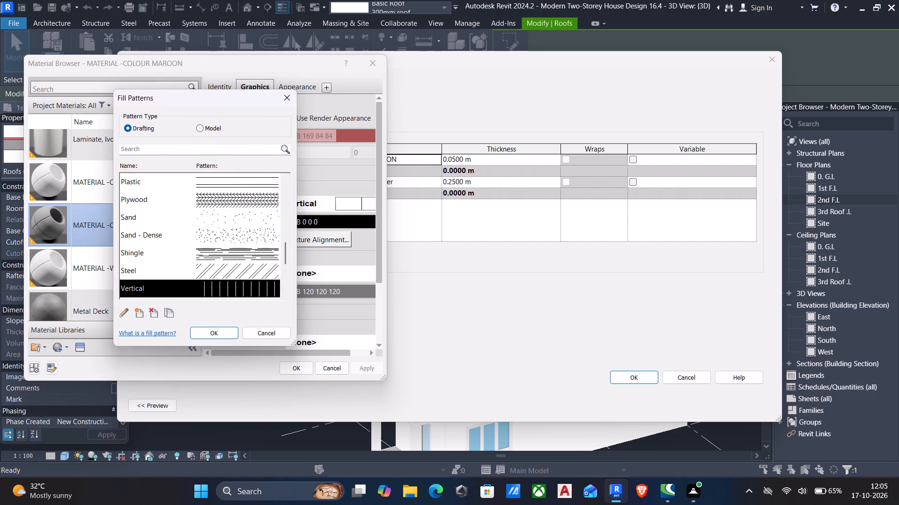
Browse the model fill patterns and select 12" Tile for MATERIAL -COLOUR MAROON's surface foreground.
click(197, 129)
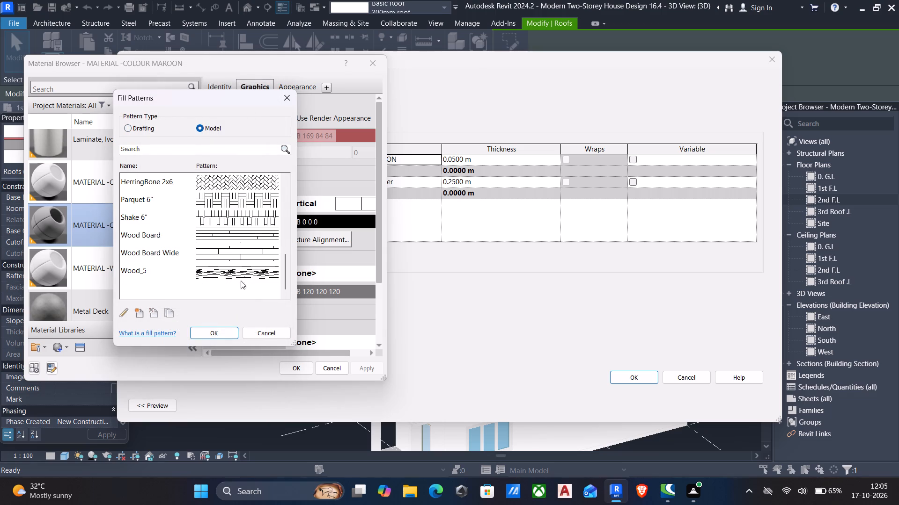
scroll(239, 252, up, 6)
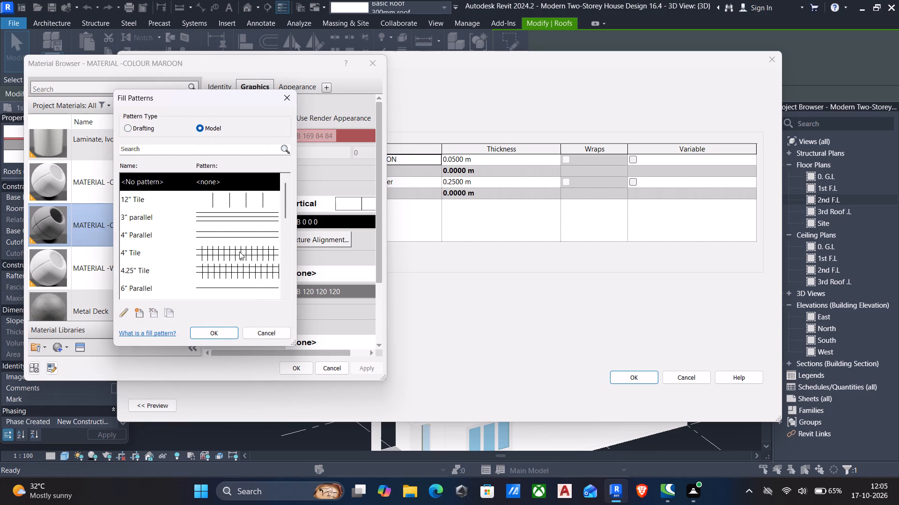
scroll(239, 252, down, 3)
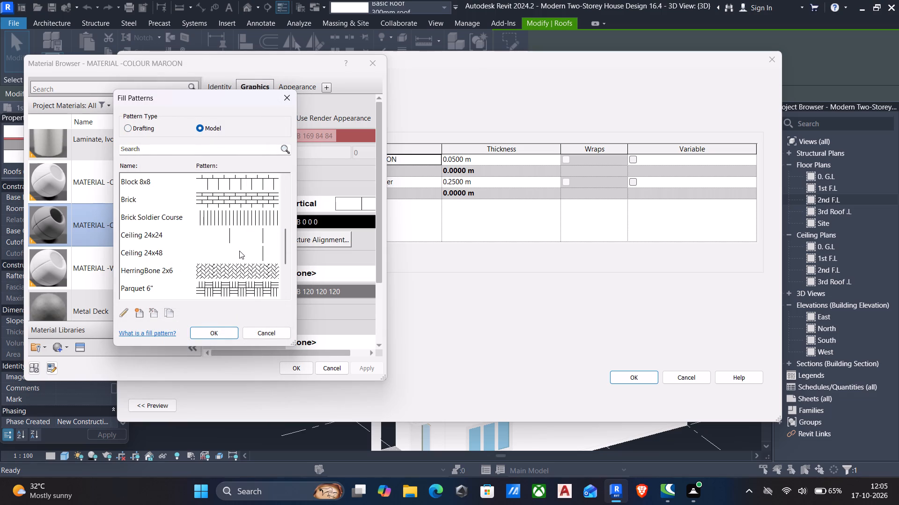
scroll(239, 258, down, 5)
scroll(239, 262, up, 1)
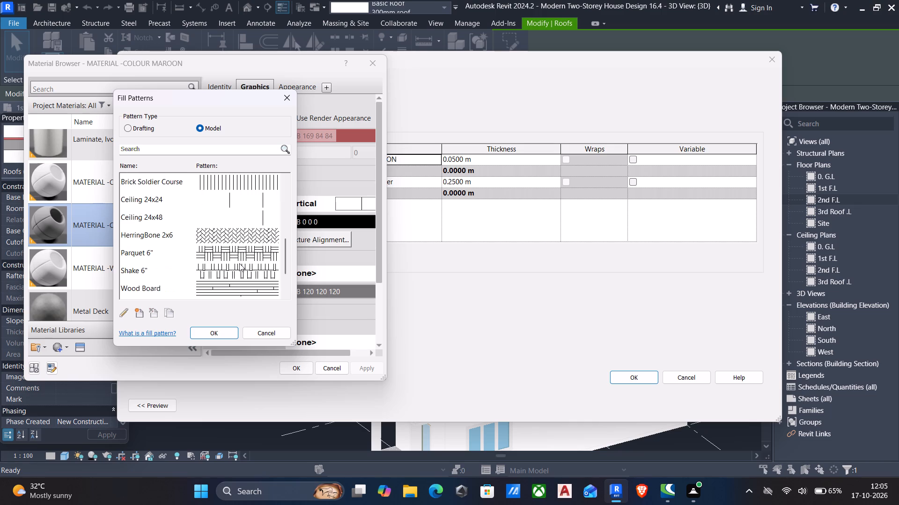
scroll(239, 263, up, 9)
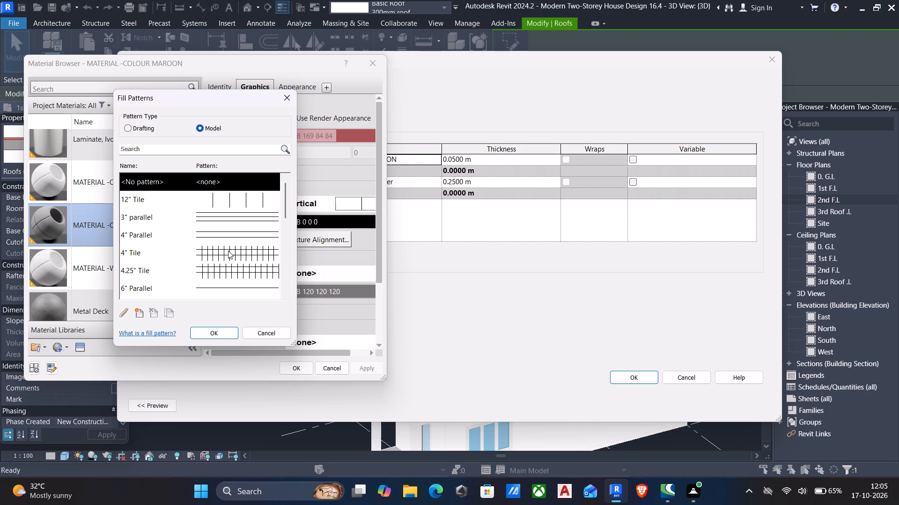
click(242, 197)
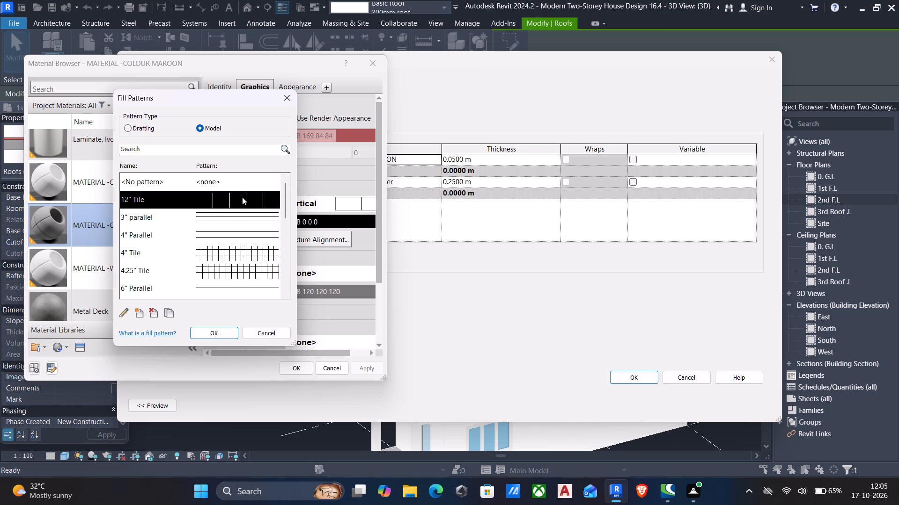
scroll(242, 197, down, 6)
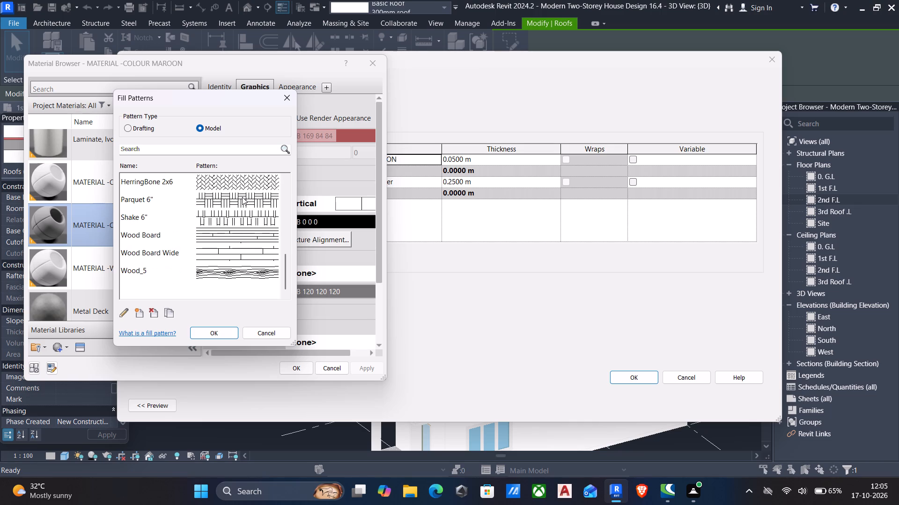
scroll(244, 251, up, 2)
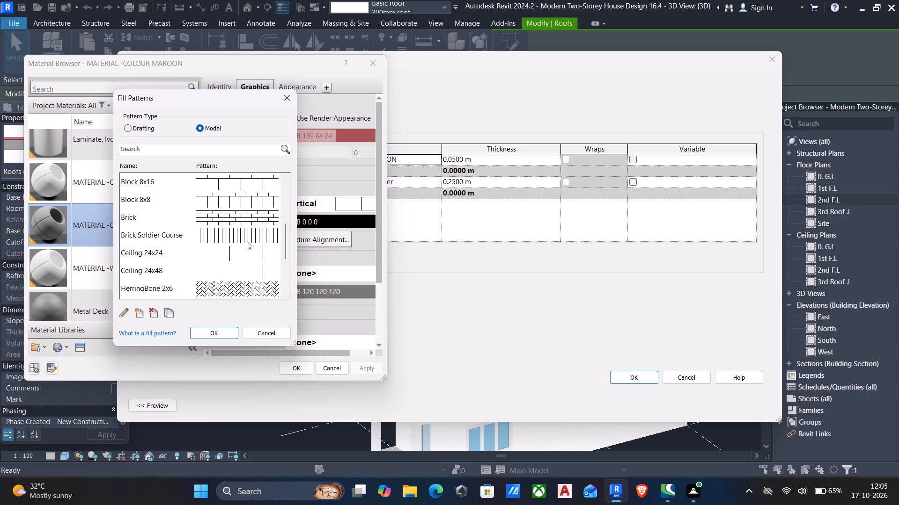
scroll(247, 241, up, 3)
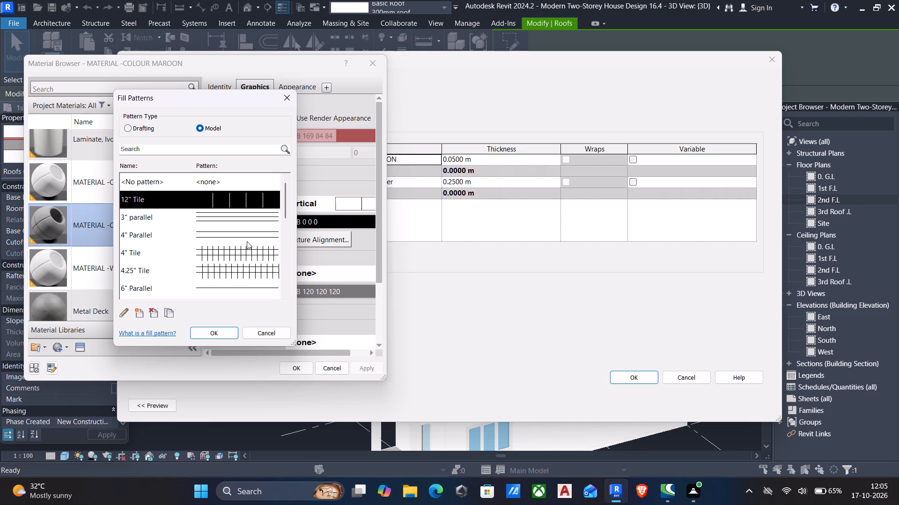
scroll(247, 241, up, 4)
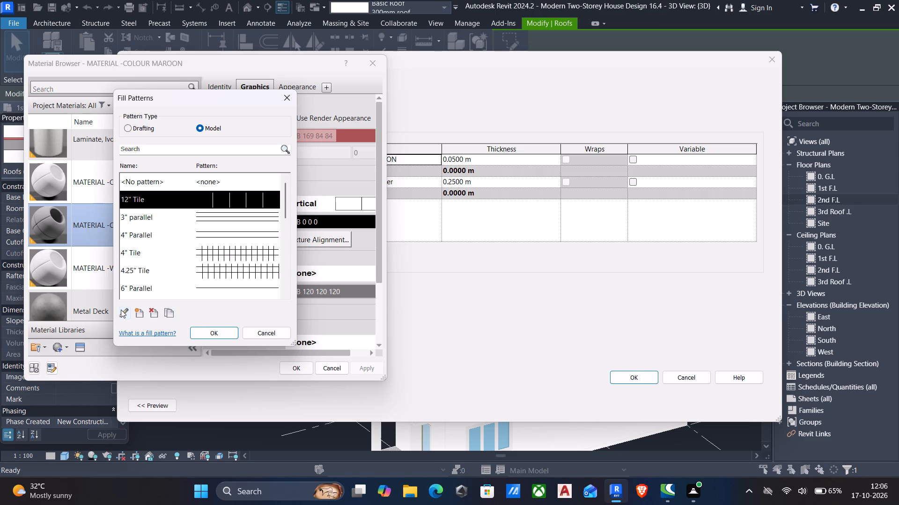
Set the 12" Tile pattern's line spacing 1 to 3 and apply the pattern to MATERIAL -COLOUR MAROON's surface foreground.
click(121, 310)
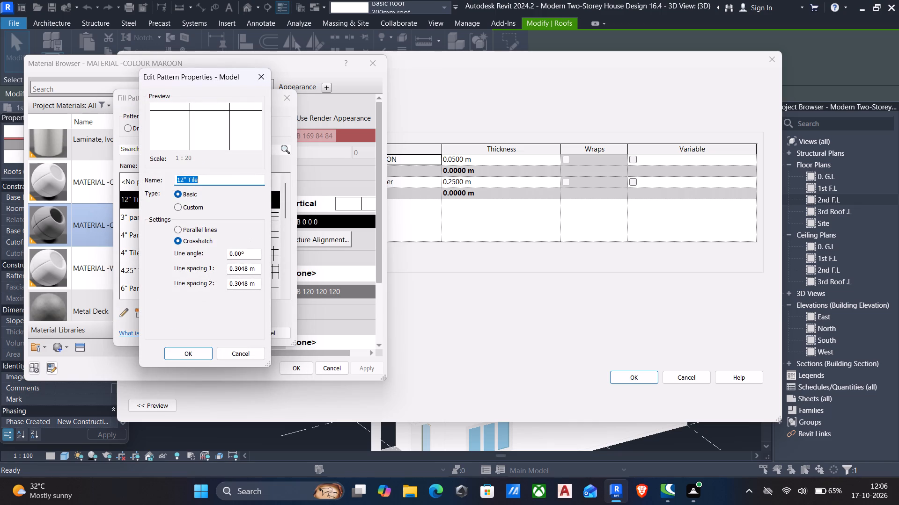
click(258, 270)
drag(258, 270, 172, 265)
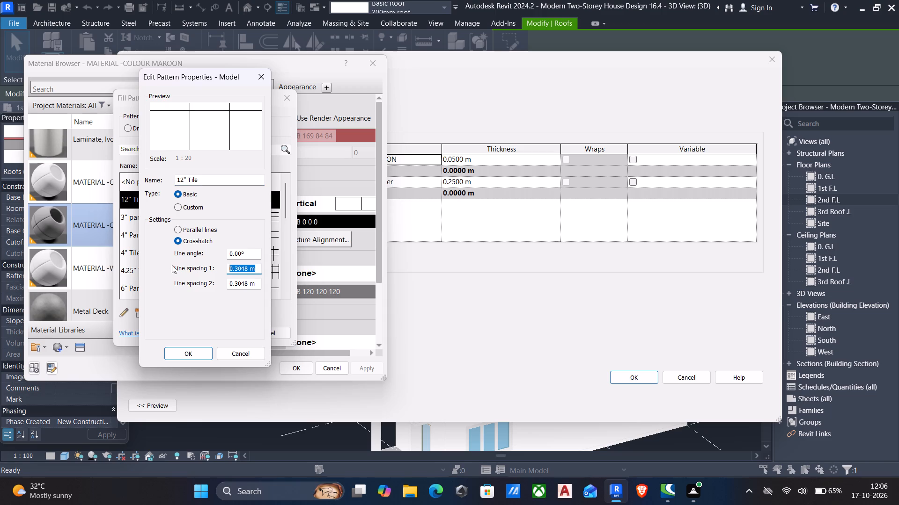
key(m)
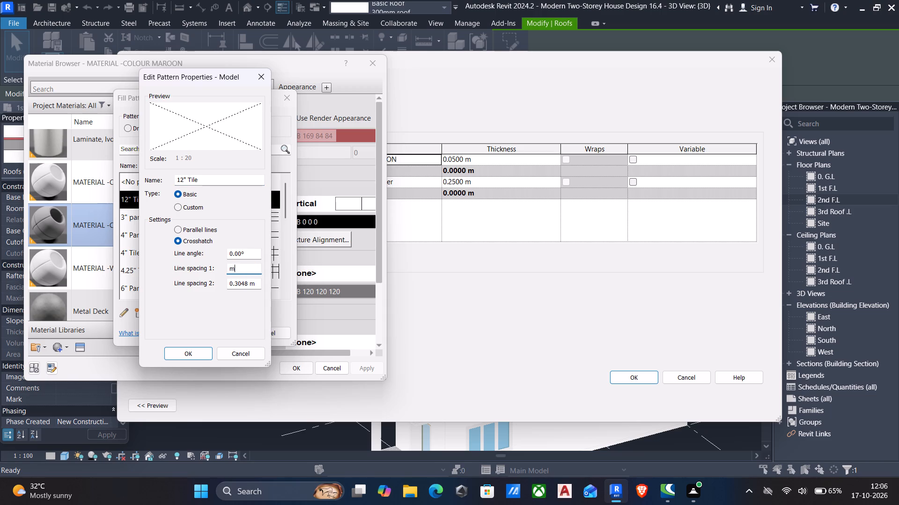
drag(242, 269, 131, 250)
key(BackSpace)
key(3)
key(Return)
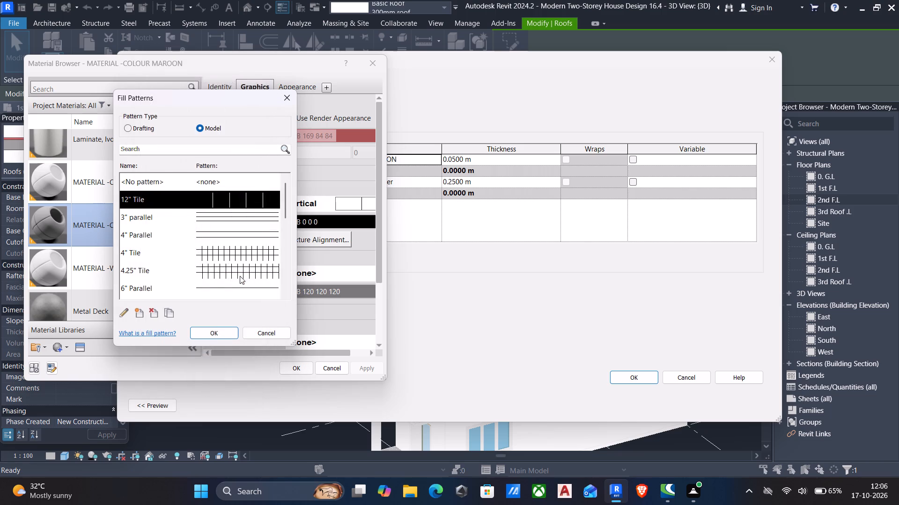
click(226, 330)
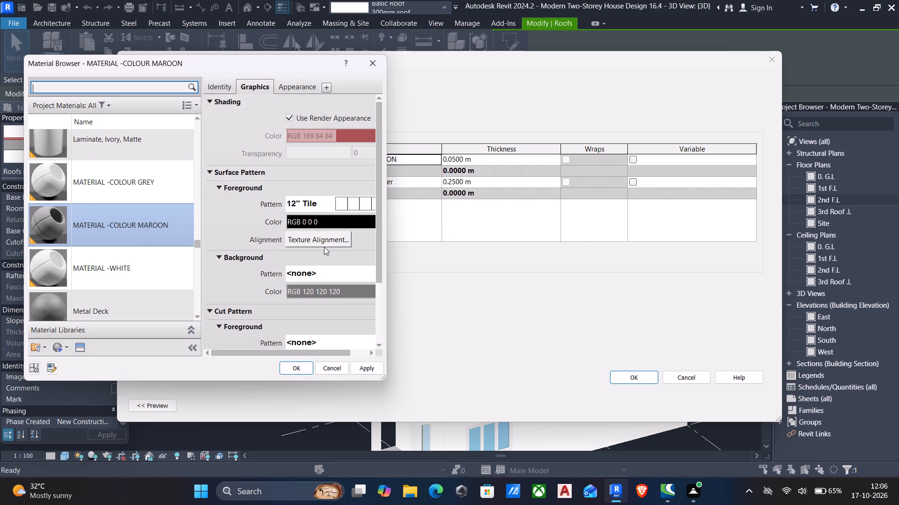
click(366, 367)
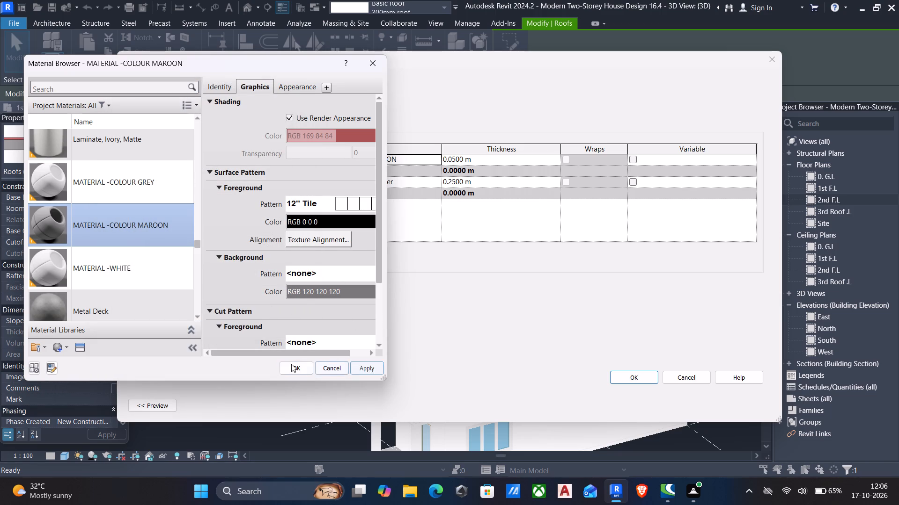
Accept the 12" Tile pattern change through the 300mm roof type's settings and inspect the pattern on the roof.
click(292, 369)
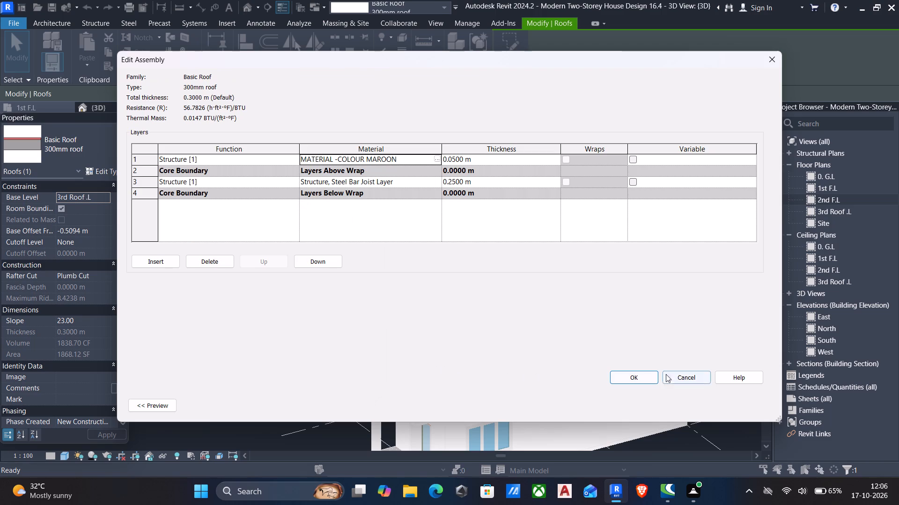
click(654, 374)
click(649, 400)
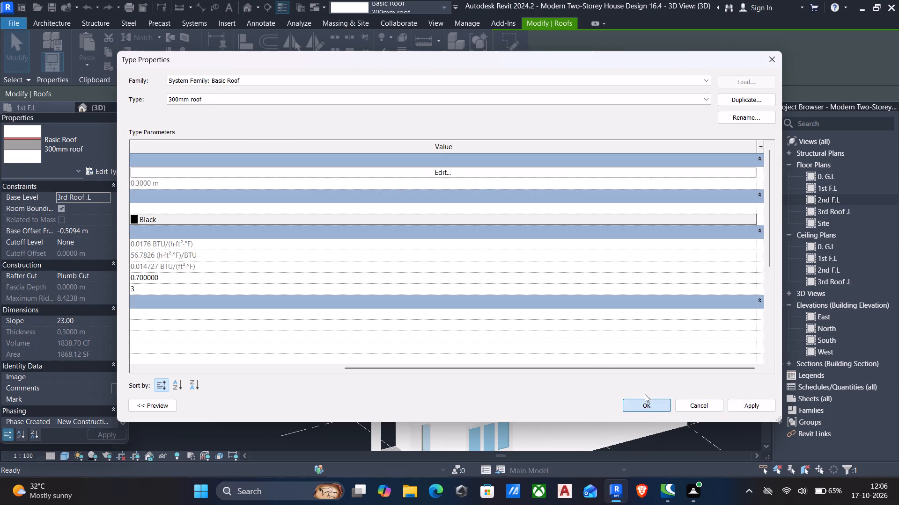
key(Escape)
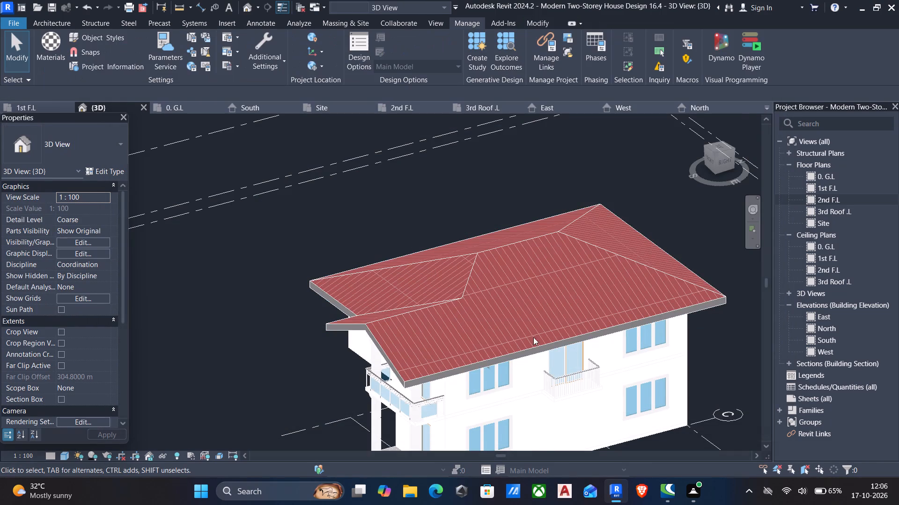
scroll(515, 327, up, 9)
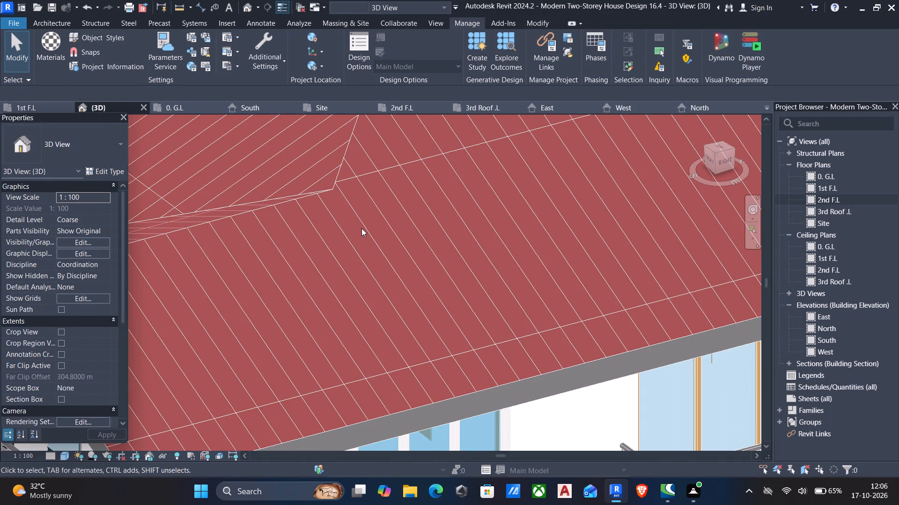
Reopen MATERIAL -COLOUR MAROON from the 300mm roof's structure and select the Brick Soldier Course model pattern for its surface foreground.
click(316, 198)
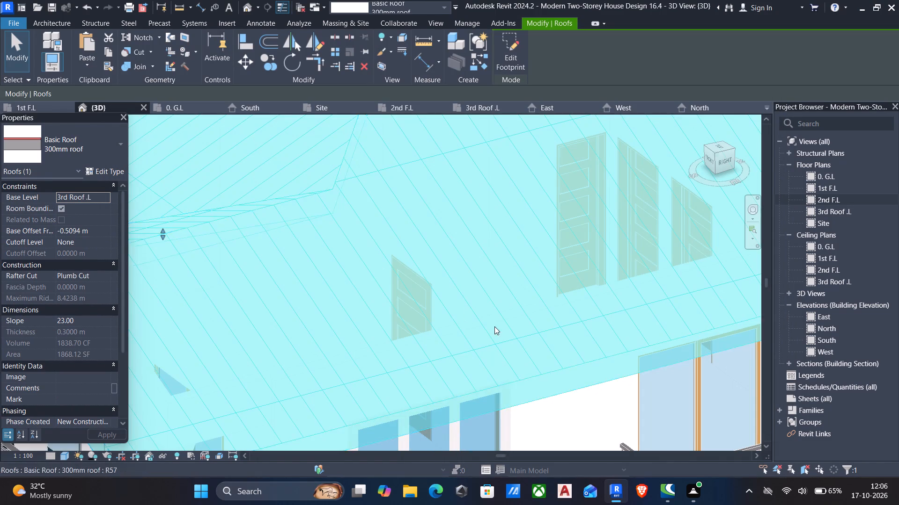
click(97, 173)
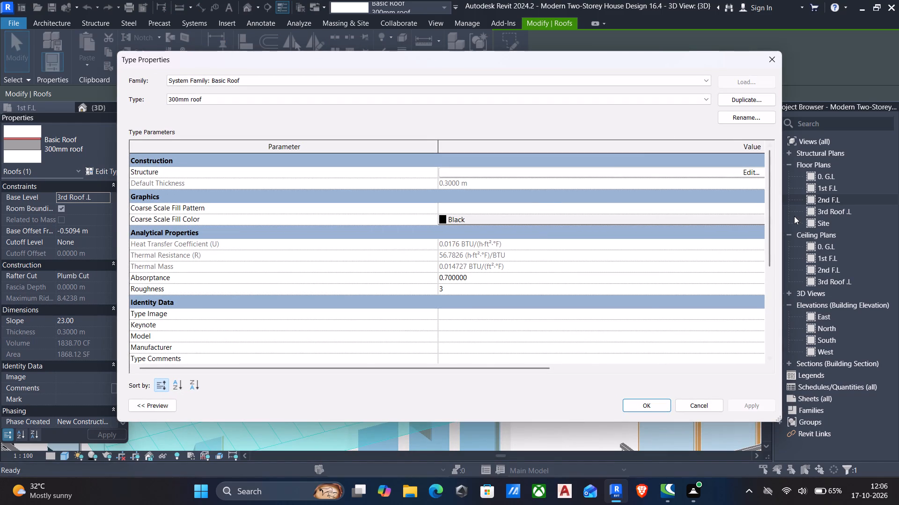
click(737, 172)
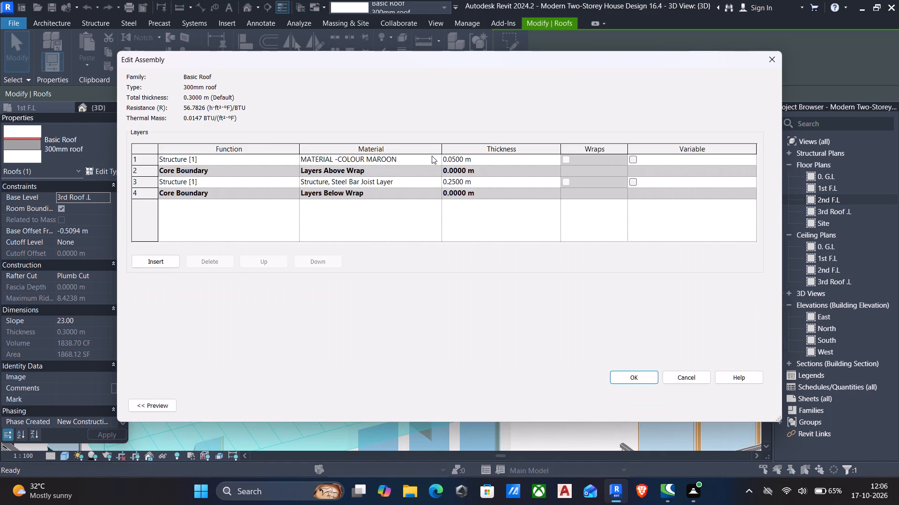
click(439, 159)
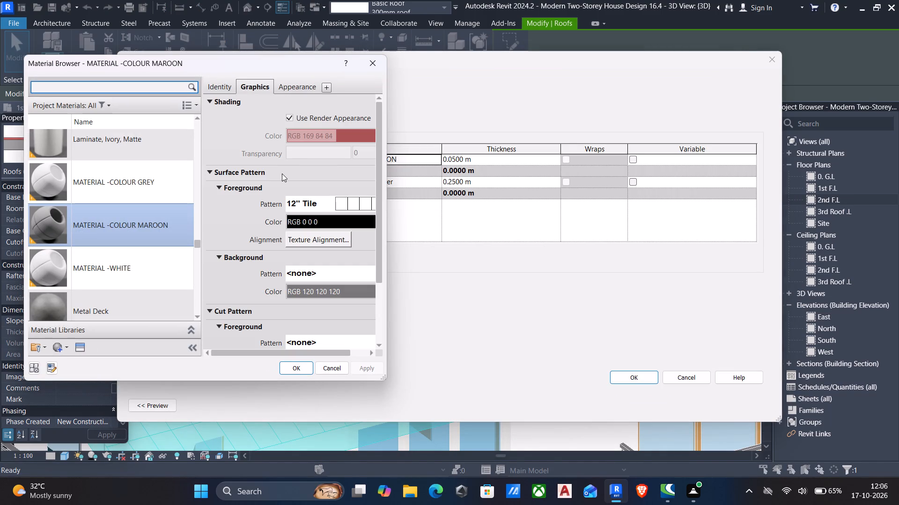
click(340, 207)
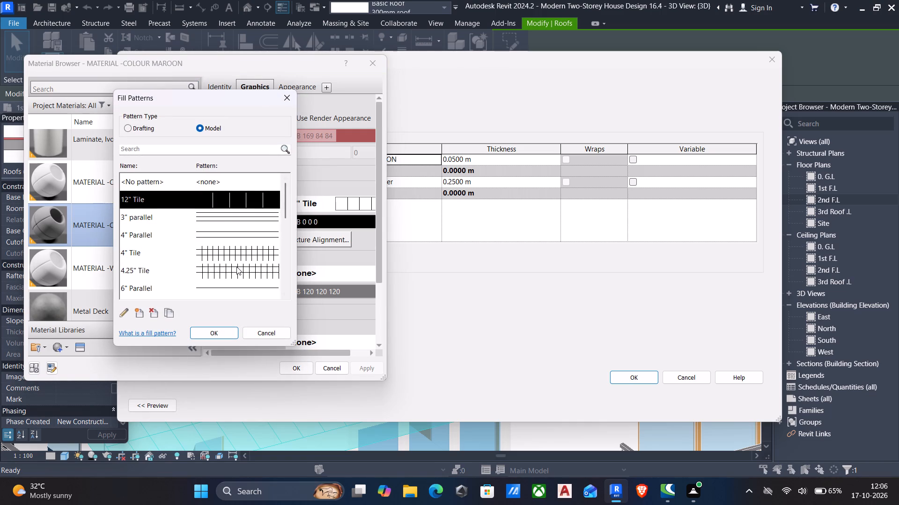
scroll(237, 267, down, 4)
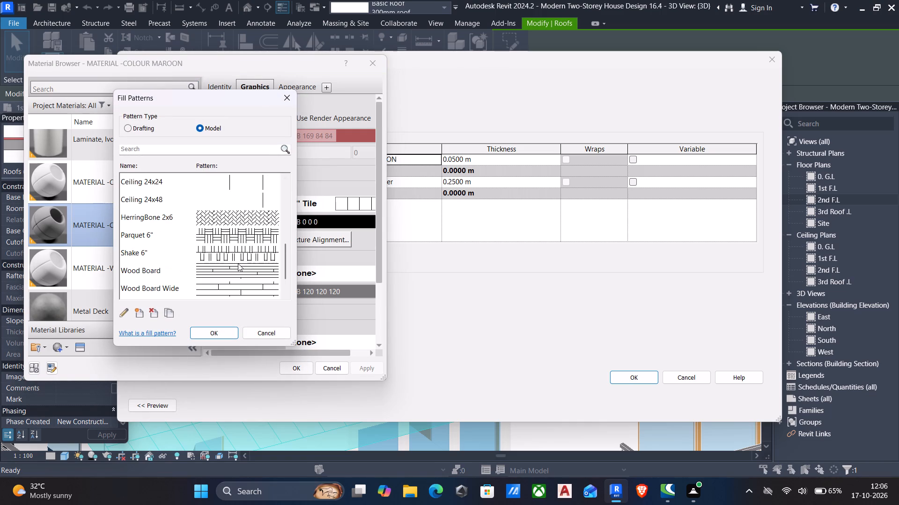
scroll(241, 258, up, 1)
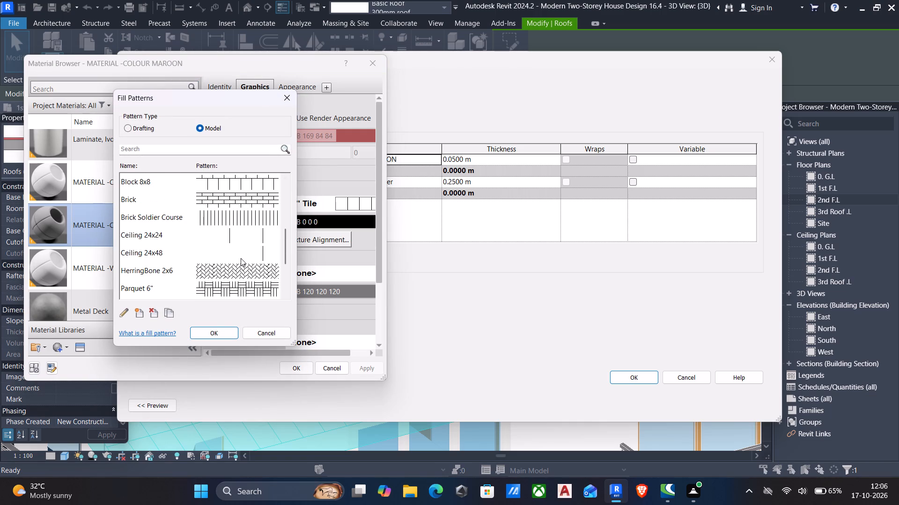
scroll(241, 258, down, 5)
scroll(241, 258, up, 2)
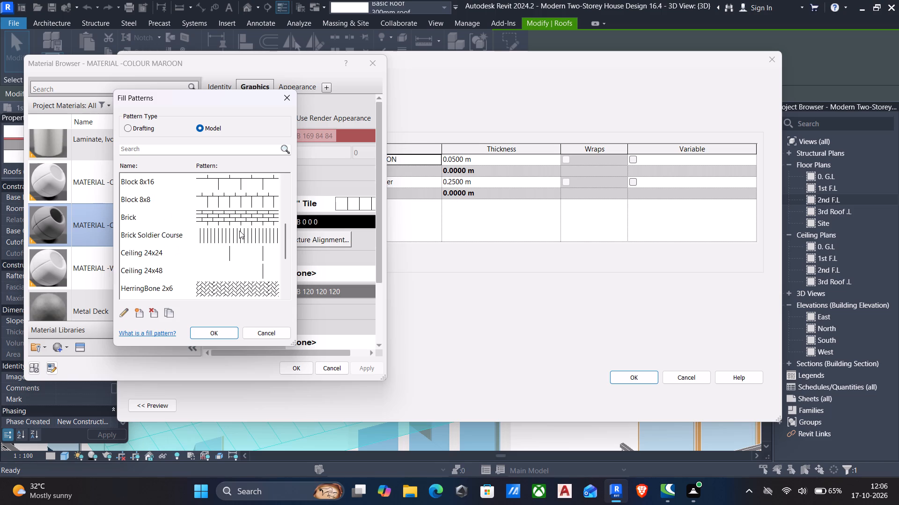
click(234, 231)
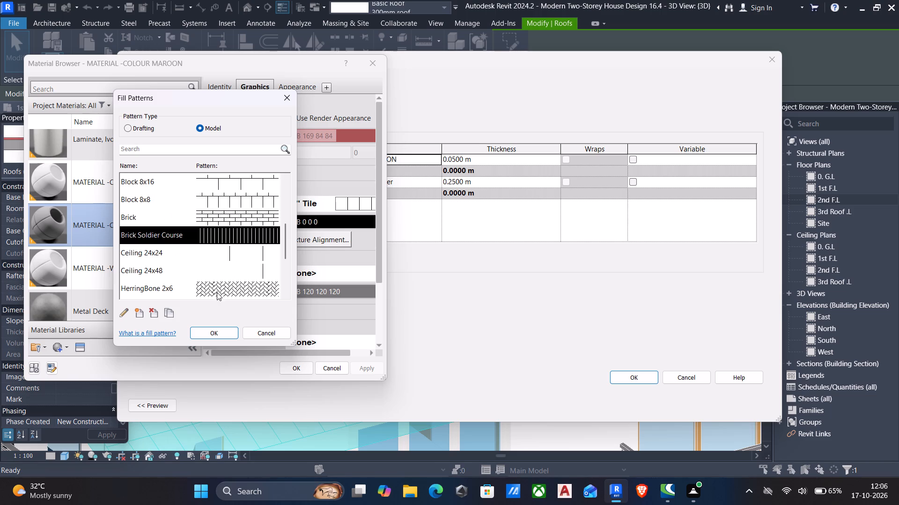
Set the Brick Soldier Course pattern's line spacing 1 to 3 m and assign the pattern to the maroon material's surface foreground.
click(124, 312)
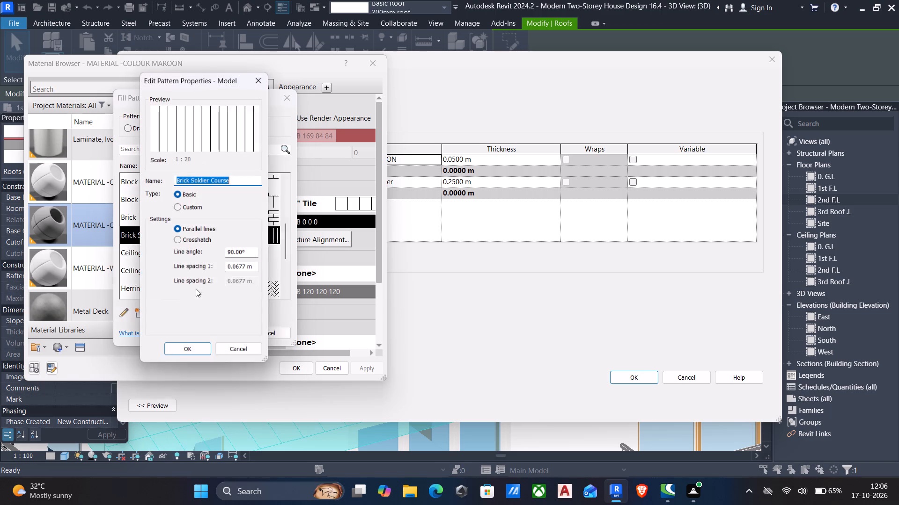
click(264, 265)
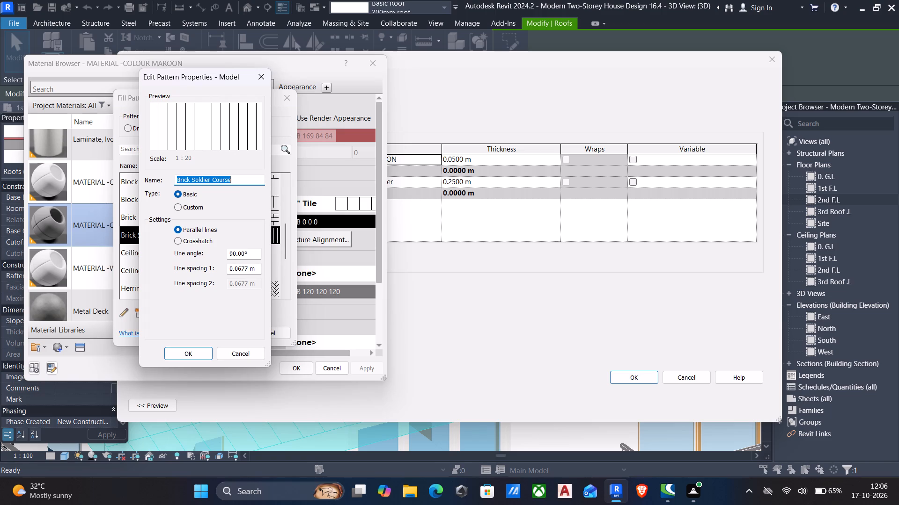
click(259, 268)
drag(259, 268, 180, 267)
key(3)
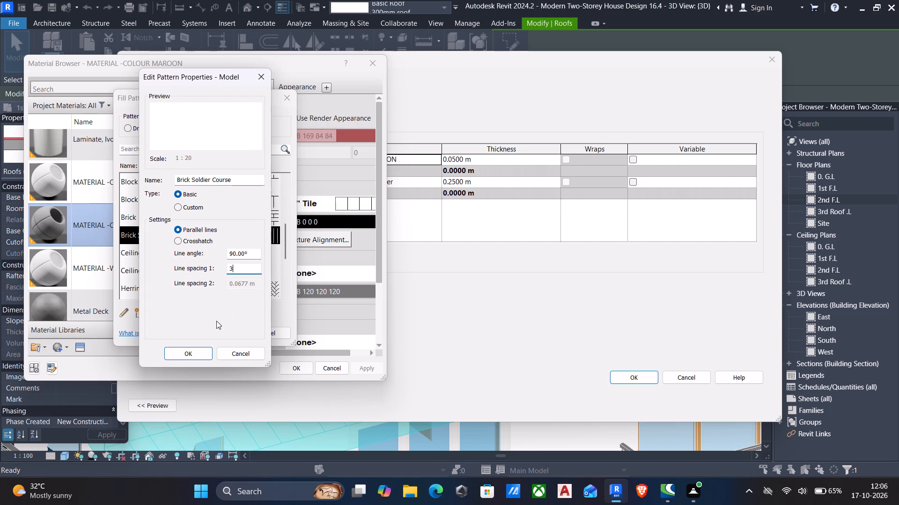
click(201, 348)
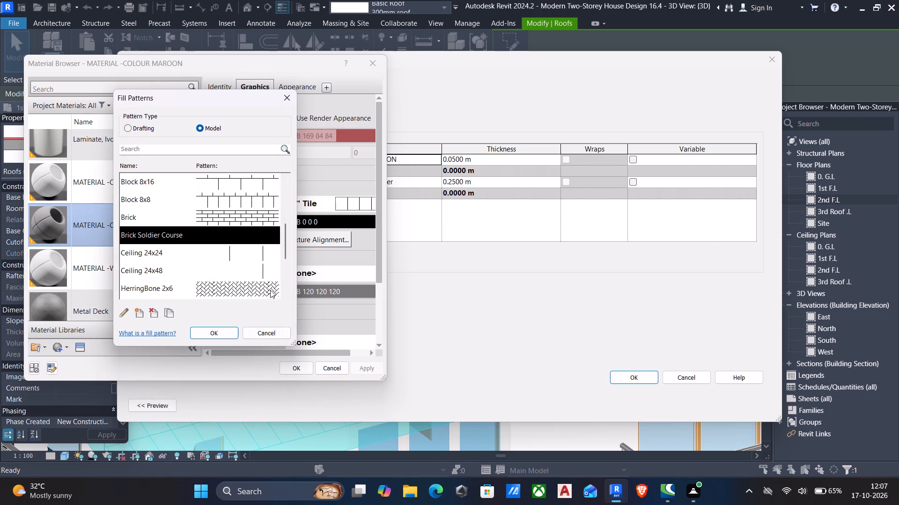
click(232, 334)
Set the surface foreground pattern colour to RGB 27-27-27 and accept the material changes for the 300mm roof type.
click(324, 219)
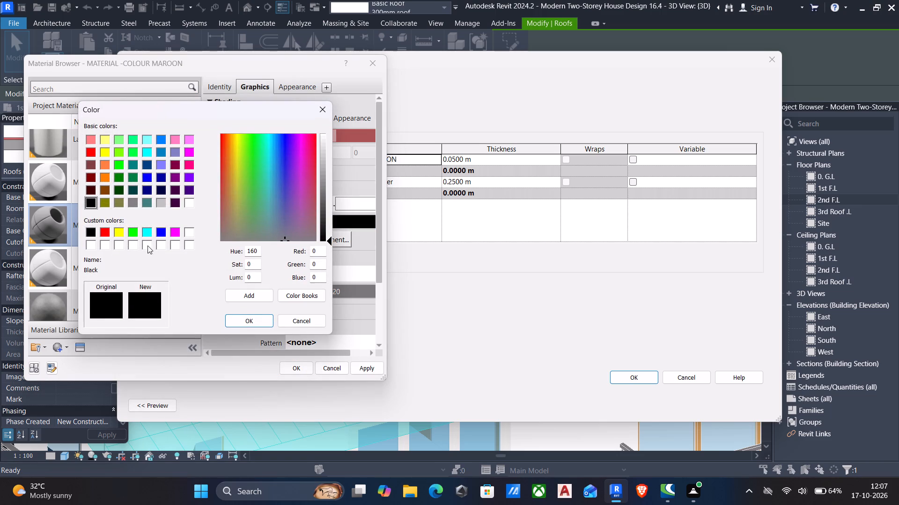
click(91, 233)
click(323, 229)
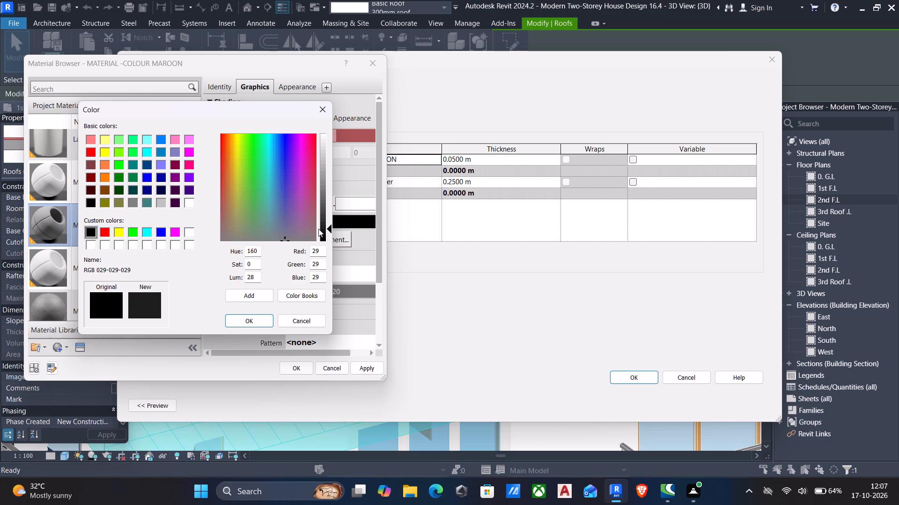
scroll(318, 229, up, 4)
click(323, 230)
click(272, 321)
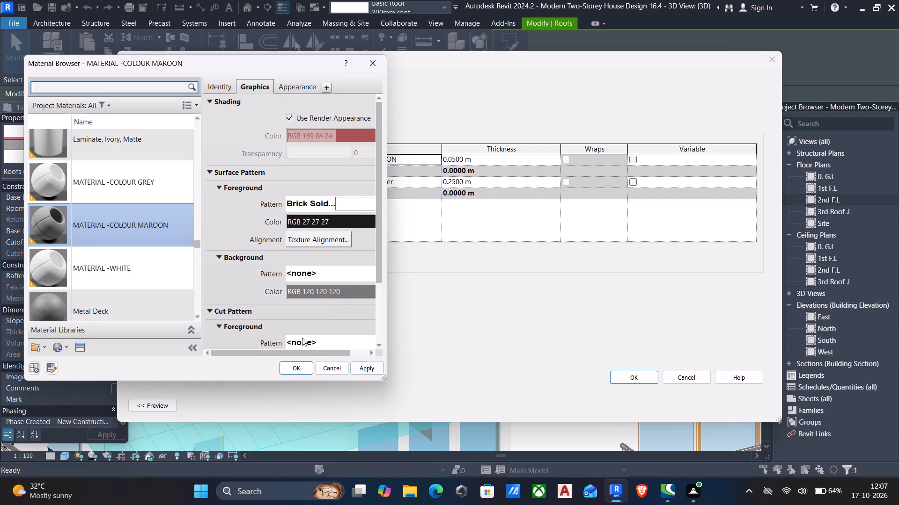
click(295, 364)
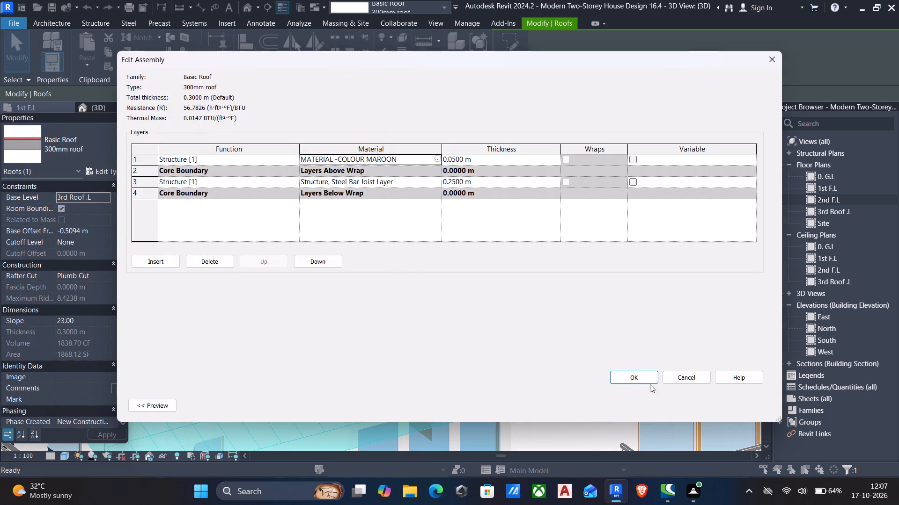
click(615, 369)
click(639, 373)
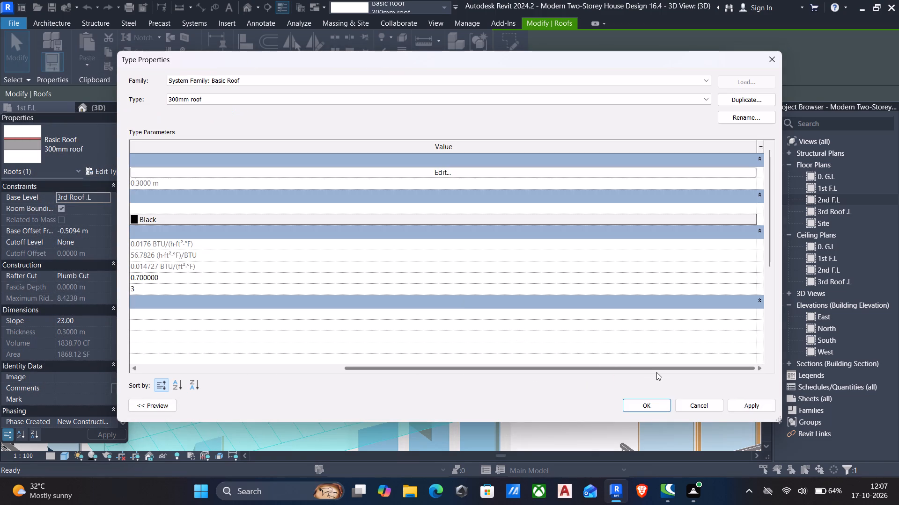
click(656, 401)
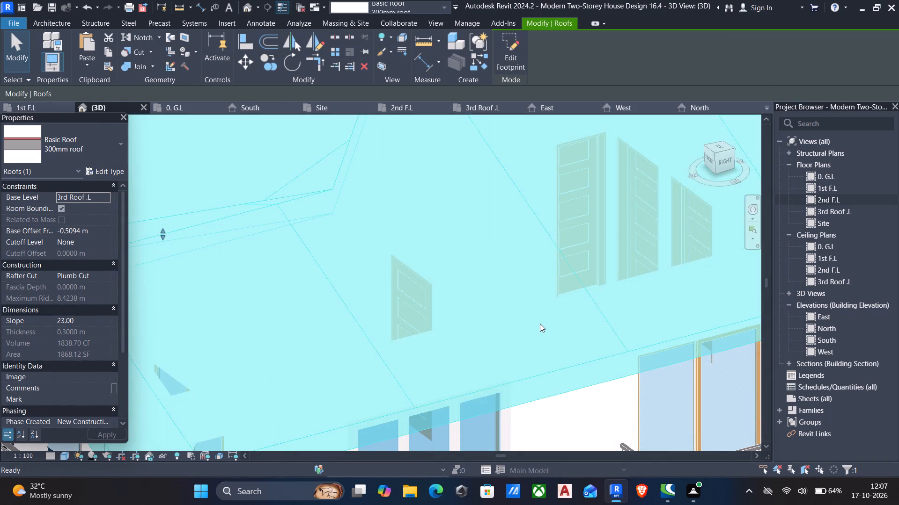
Examine the line pattern on the maroon roof from different distances in the 3D view.
scroll(540, 324, up, 2)
scroll(539, 318, down, 5)
key(Escape)
scroll(505, 307, down, 6)
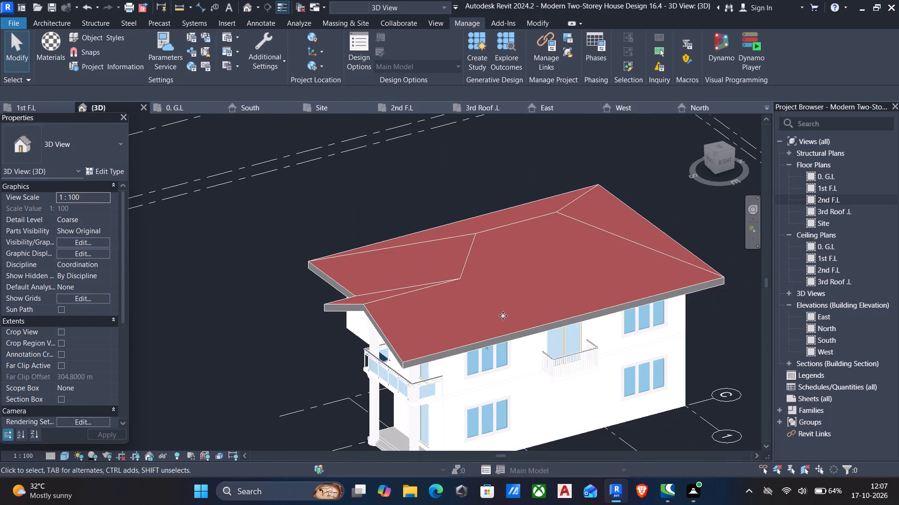
shift+middle_click(502, 313)
shift+middle_drag(502, 313, 542, 304)
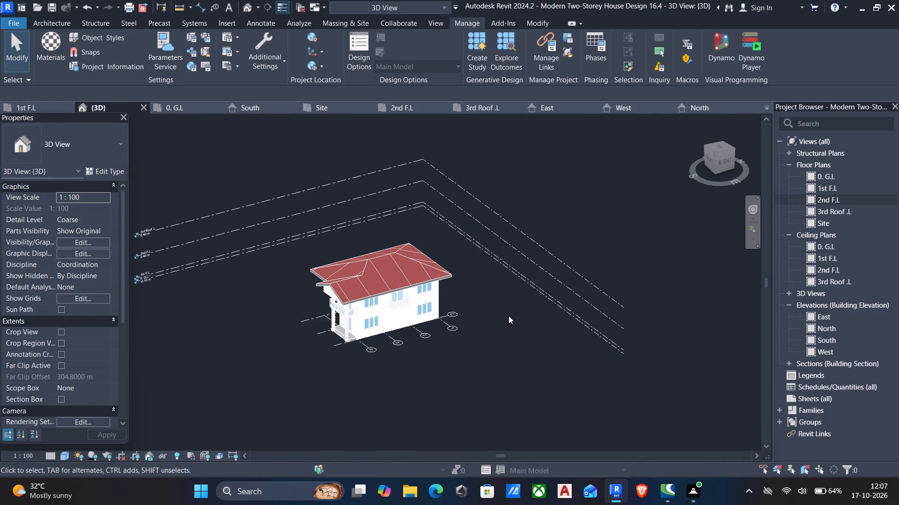
scroll(375, 286, up, 8)
Reopen the maroon roof material's Brick Soldier Course foreground pattern and set its line spacing 1 to 0.3 m.
click(392, 306)
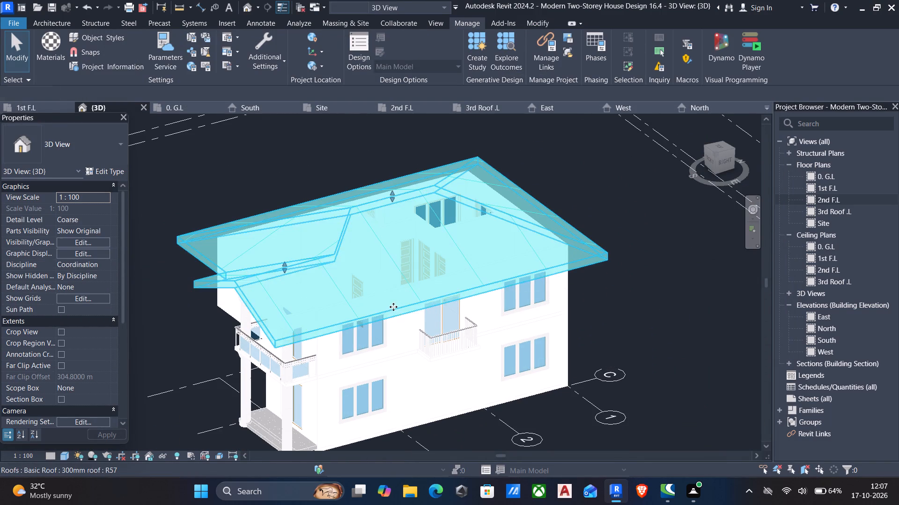
click(113, 169)
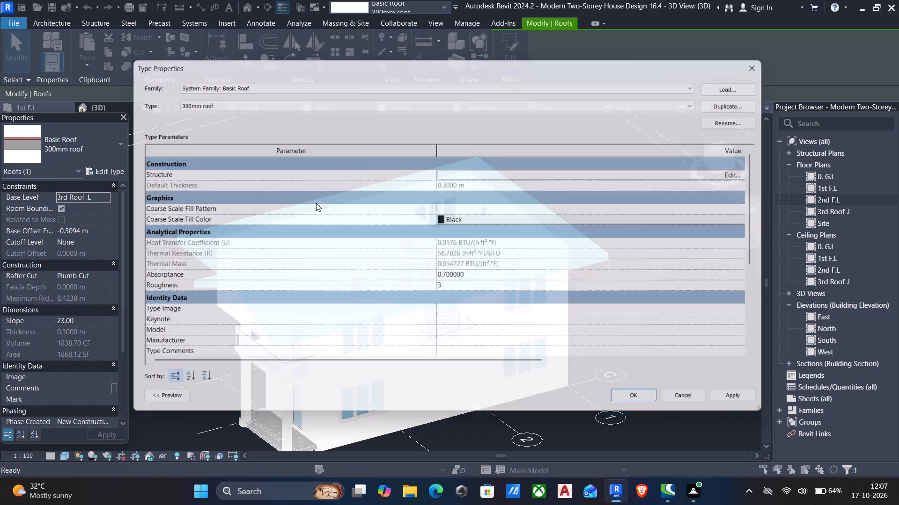
click(732, 169)
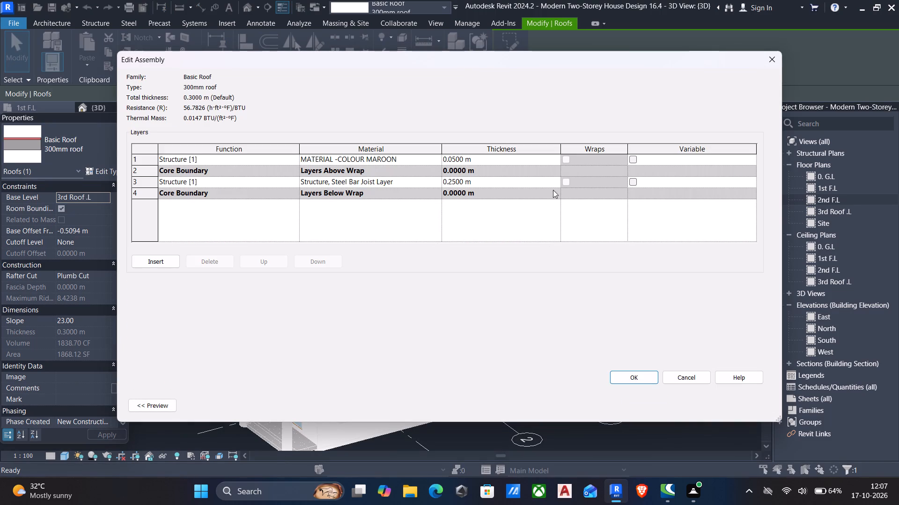
click(434, 157)
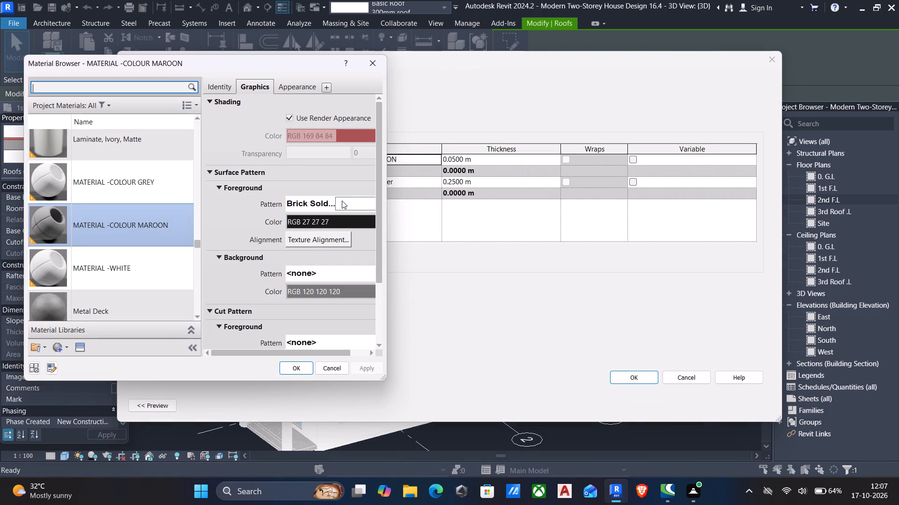
click(342, 201)
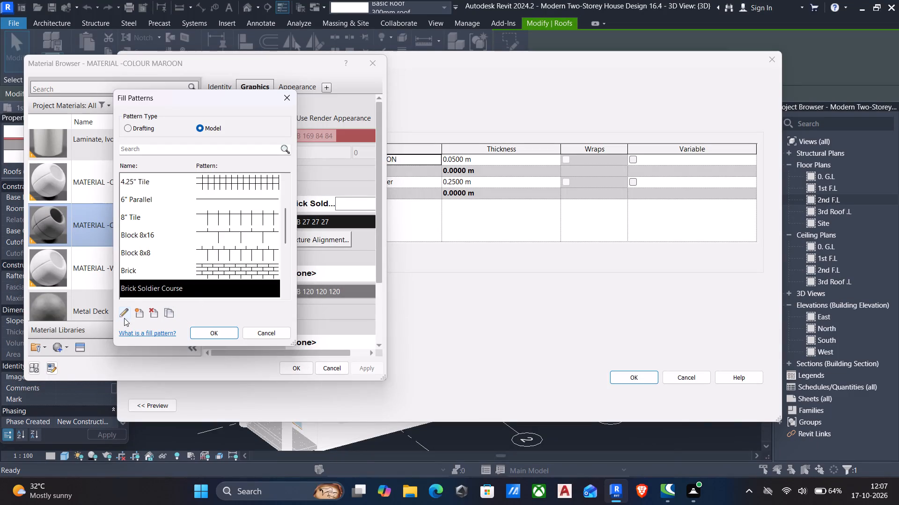
click(125, 314)
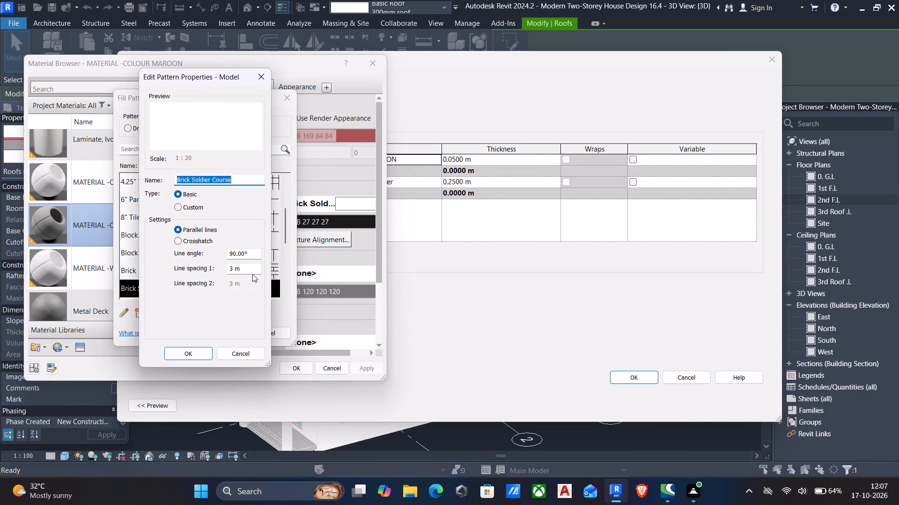
drag(251, 268, 186, 265)
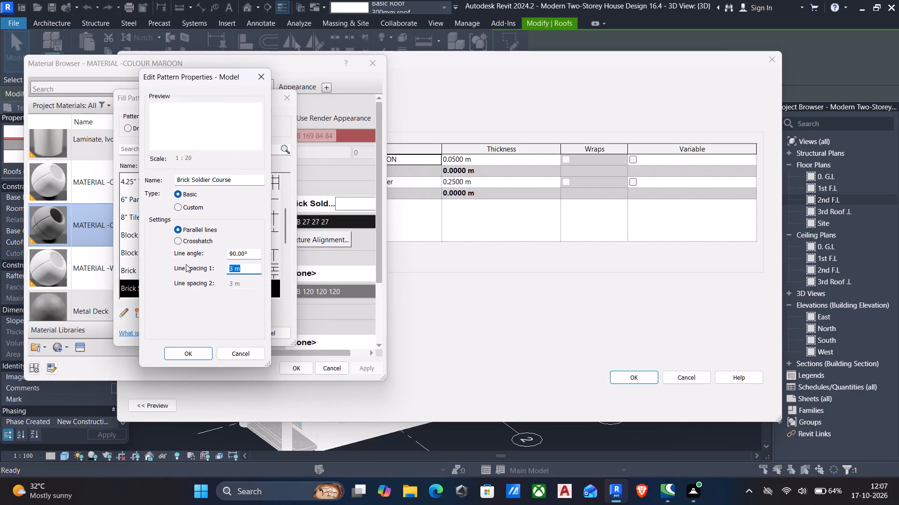
text(0.3)
key(Return)
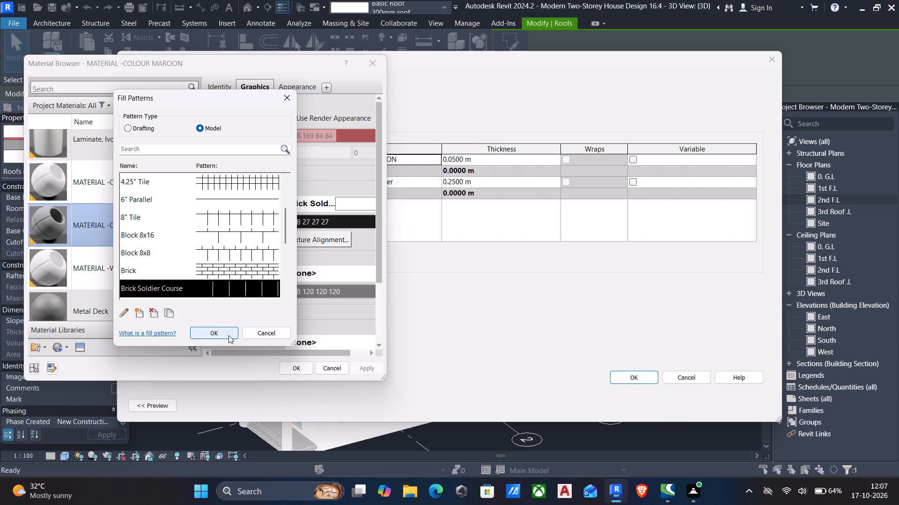
Set the maroon material's Brick Soldier Course foreground pattern colour to white and apply the changes to the 300mm roof type.
click(228, 335)
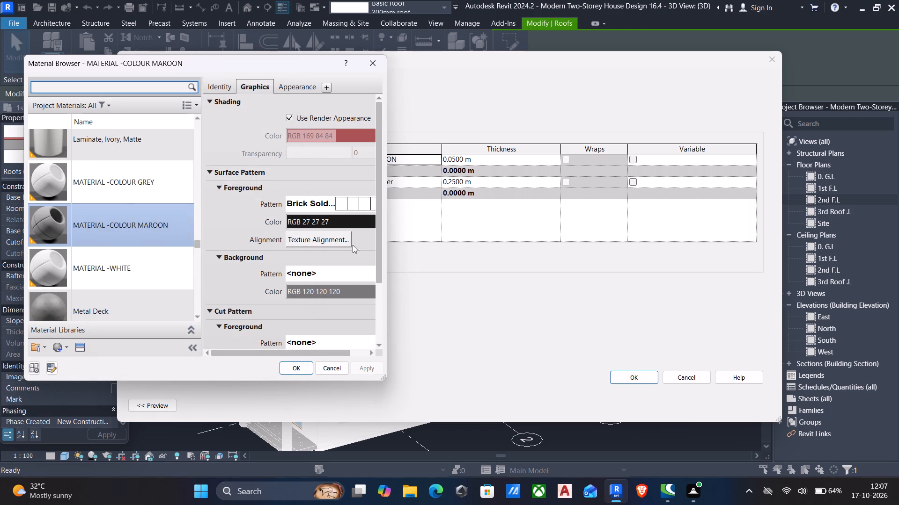
click(353, 220)
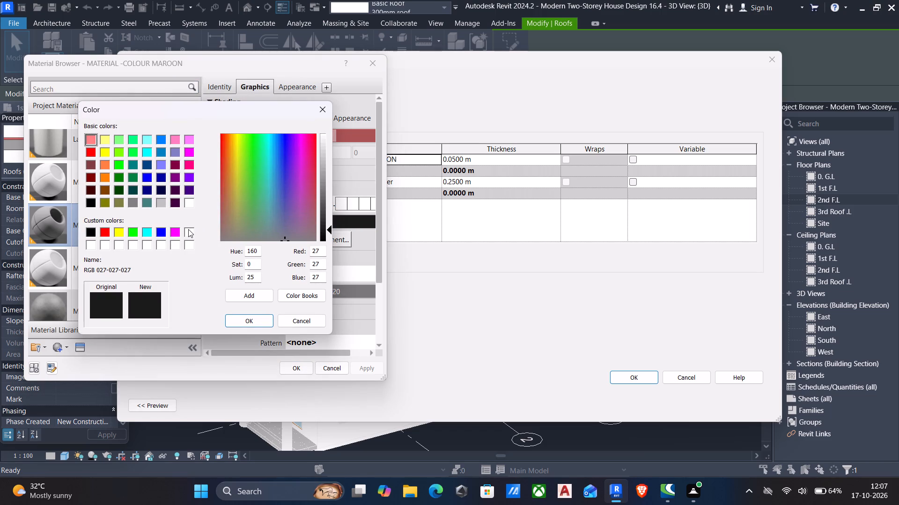
click(188, 229)
click(261, 321)
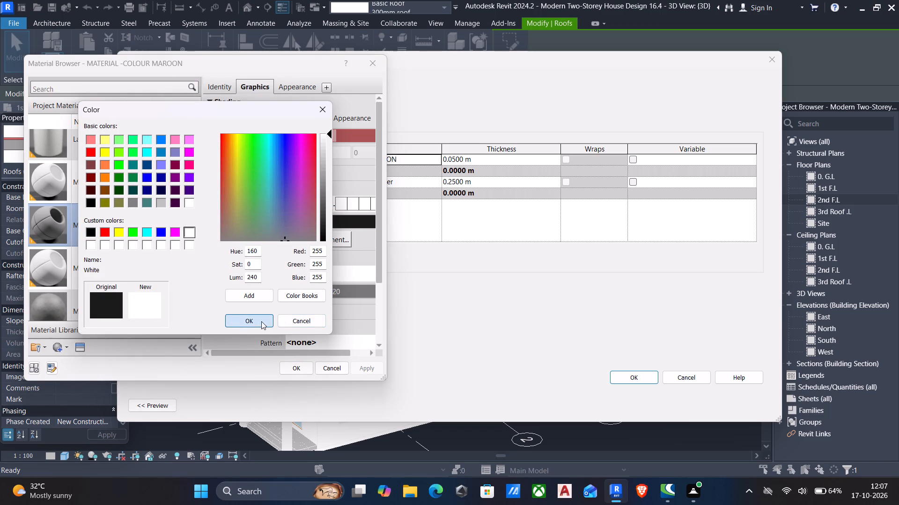
click(294, 363)
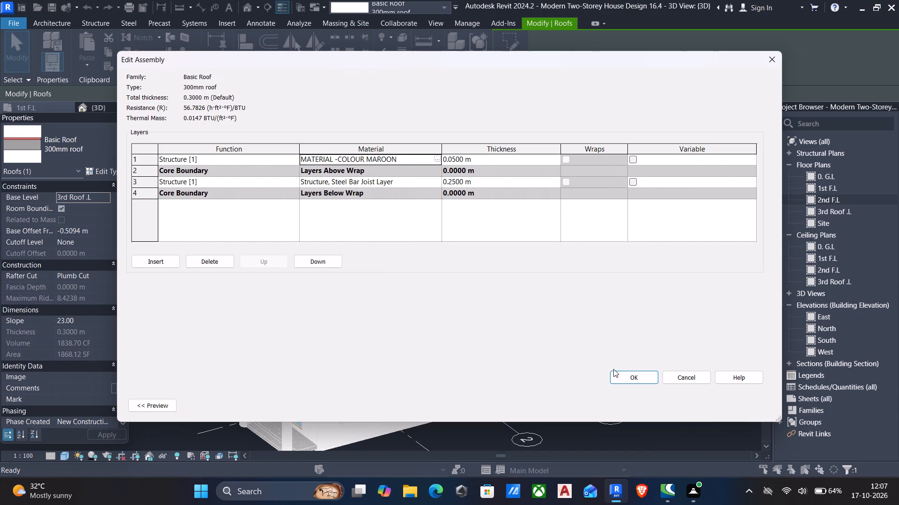
click(619, 371)
click(749, 406)
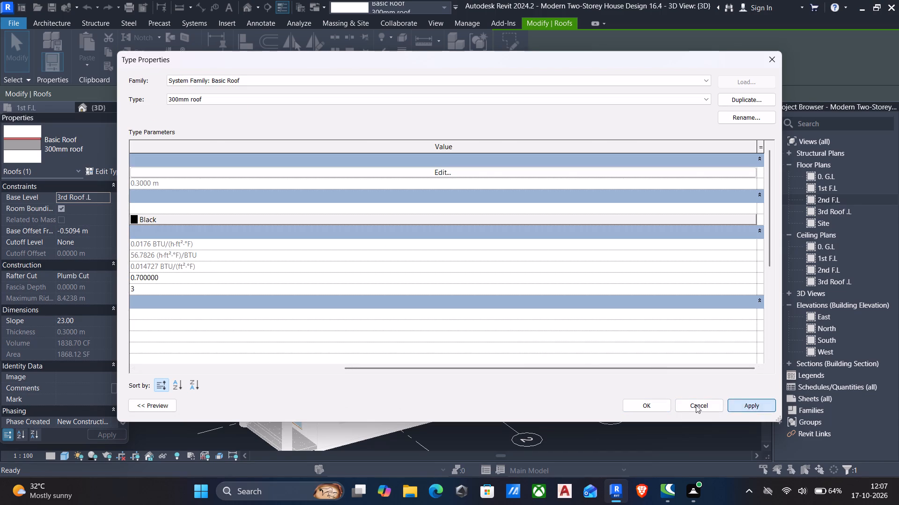
click(630, 403)
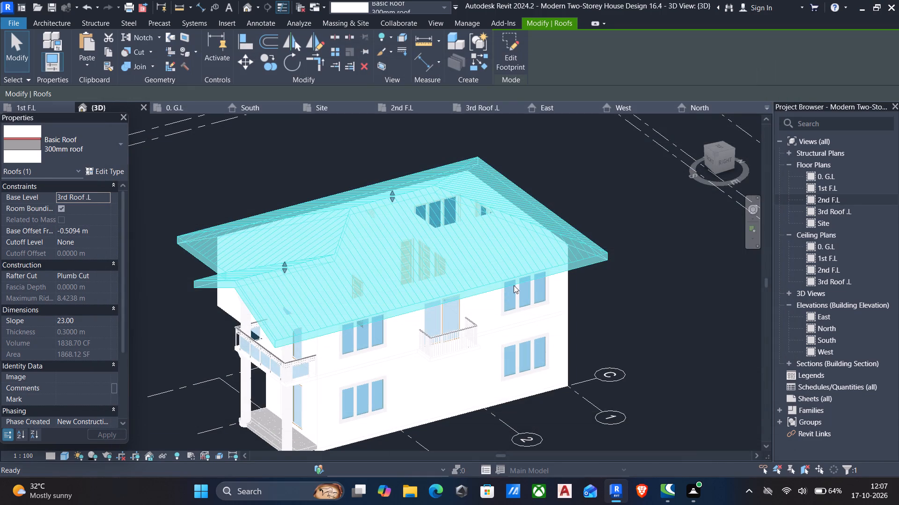
key(Escape)
Examine the line pattern on the maroon roof up close, from a distance and from several sides of the house.
scroll(362, 302, up, 9)
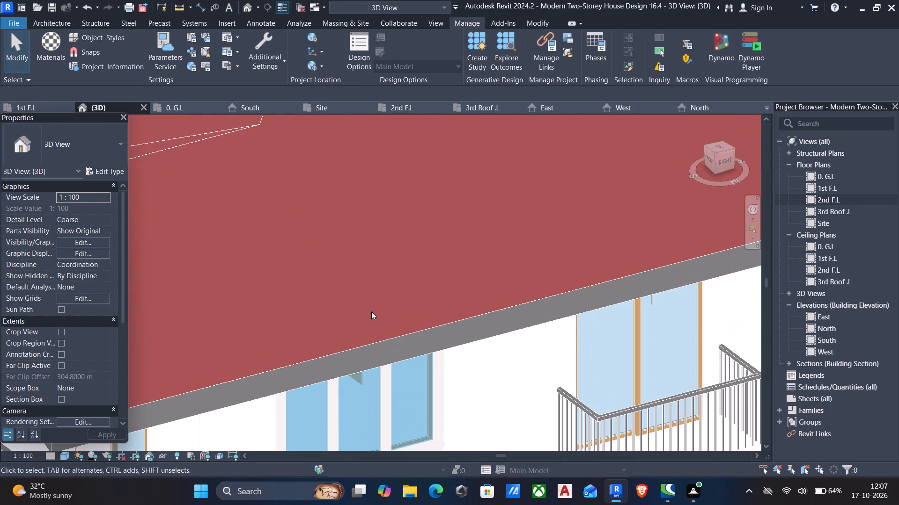
scroll(438, 331, up, 4)
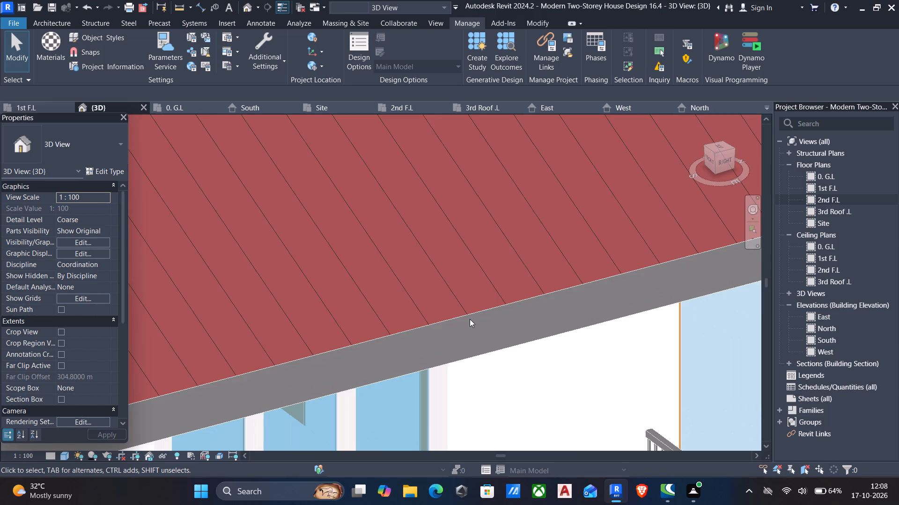
scroll(470, 319, down, 7)
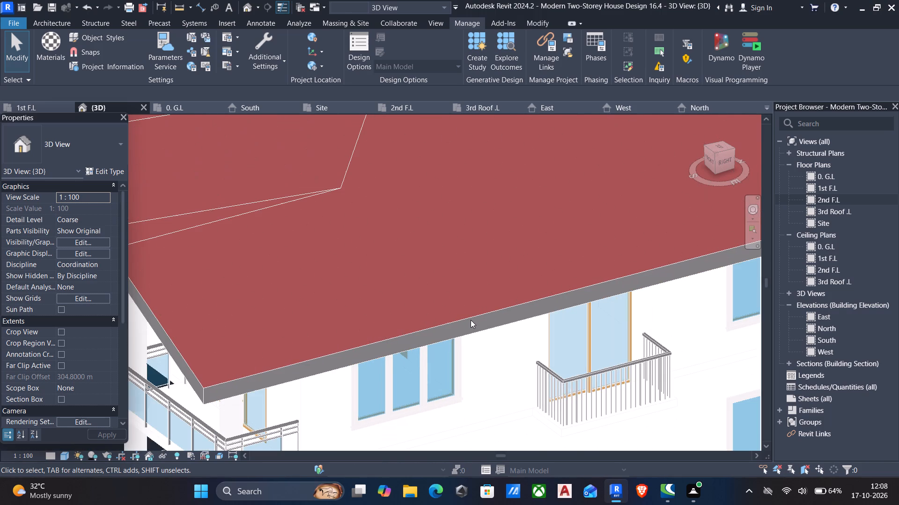
scroll(471, 322, down, 2)
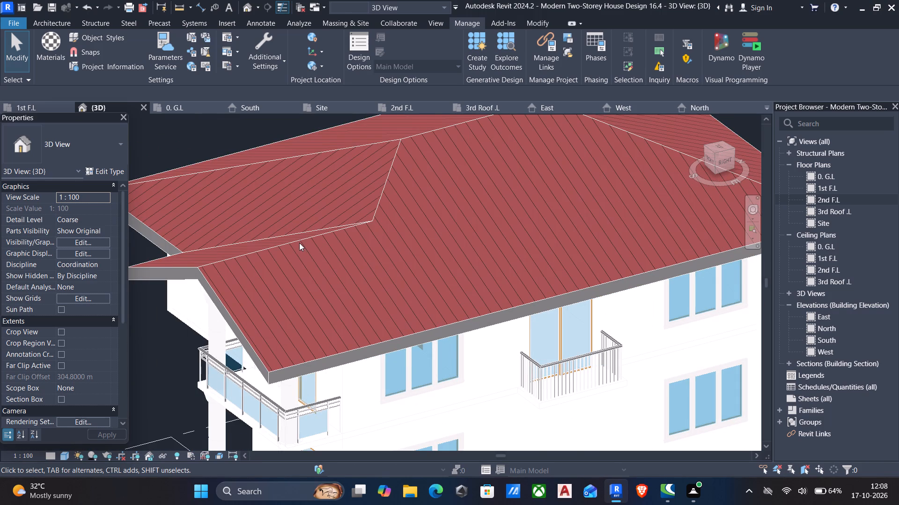
scroll(303, 256, down, 1)
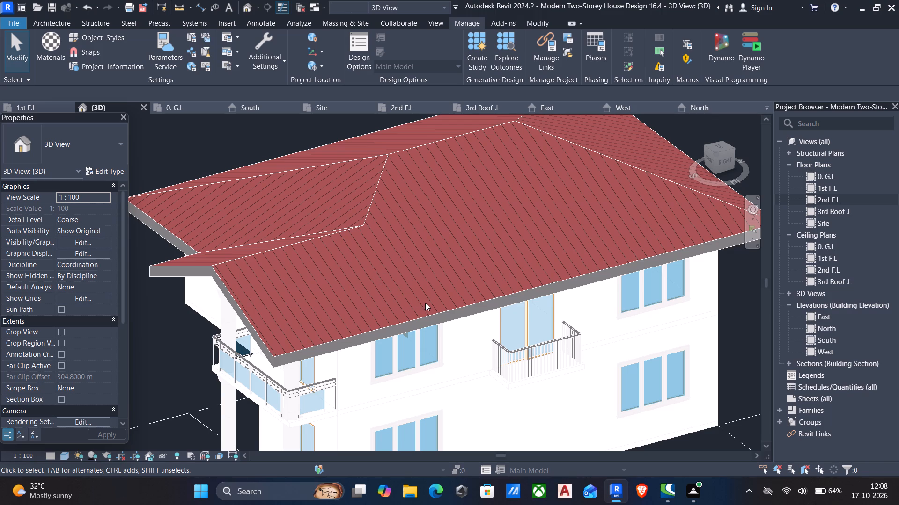
scroll(425, 303, down, 2)
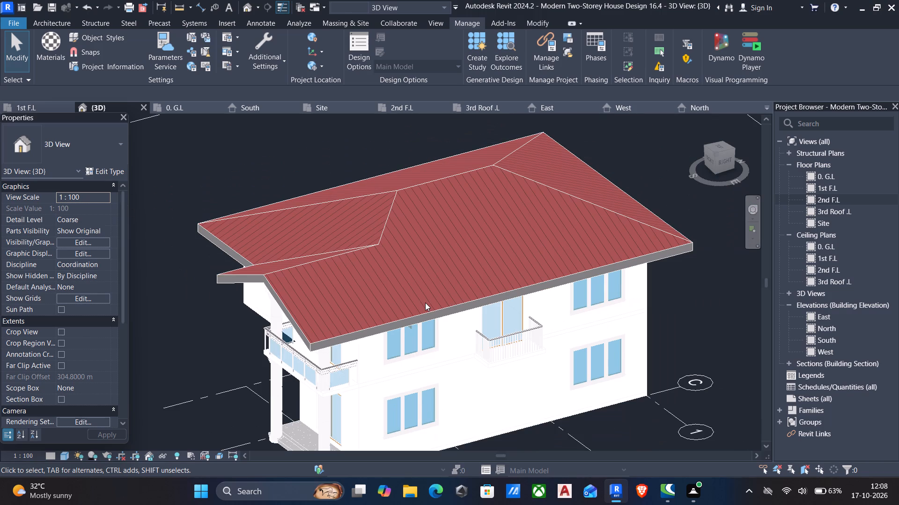
shift+middle_drag(426, 303, 487, 282)
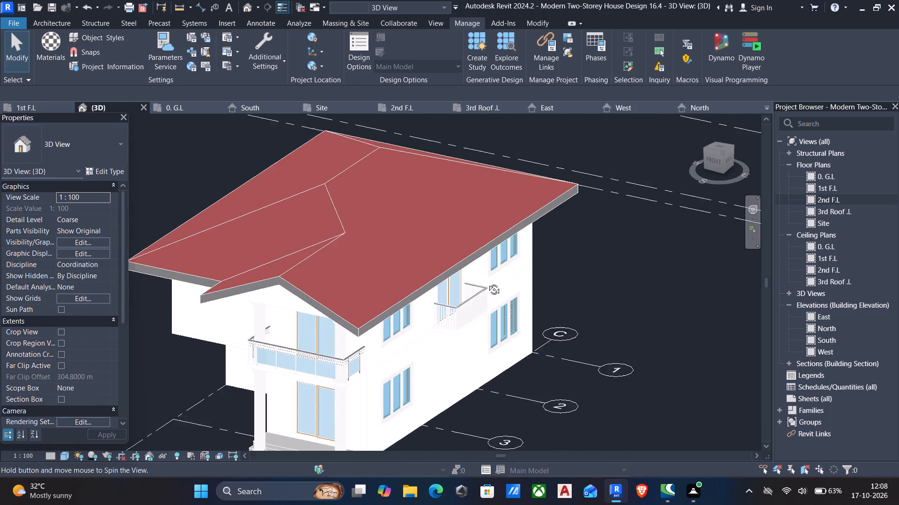
shift+middle_drag(487, 282, 488, 282)
scroll(488, 281, down, 3)
shift+middle_drag(488, 281, 524, 260)
middle_drag(521, 305, 608, 292)
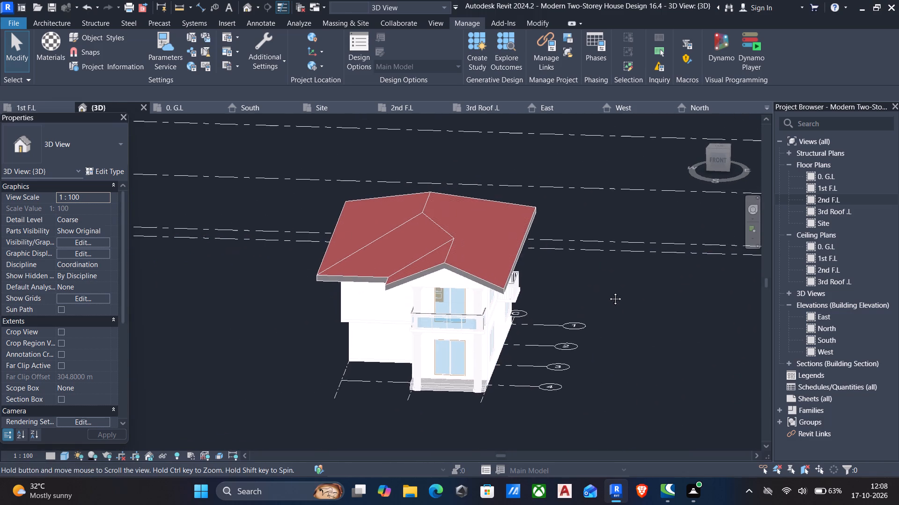
middle_drag(608, 292, 716, 320)
key(p)
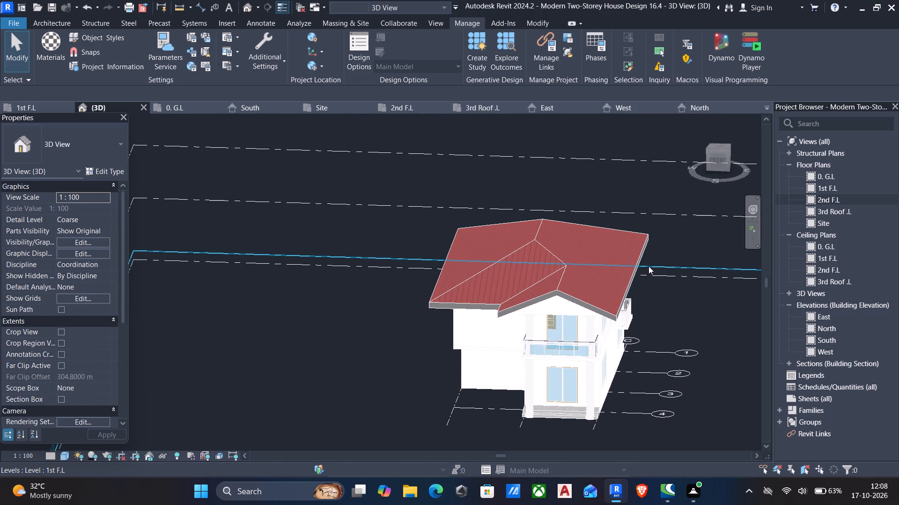
key(y)
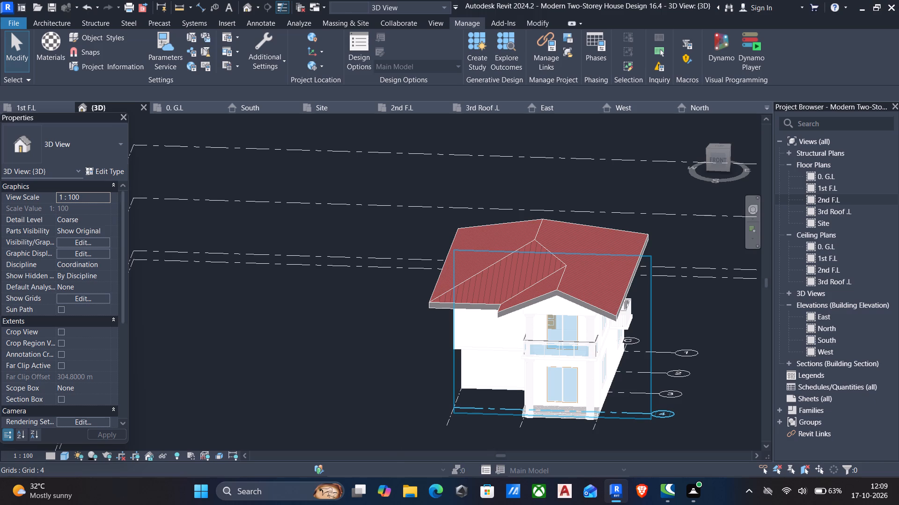
scroll(613, 286, down, 3)
middle_drag(597, 315, 401, 356)
scroll(404, 355, down, 2)
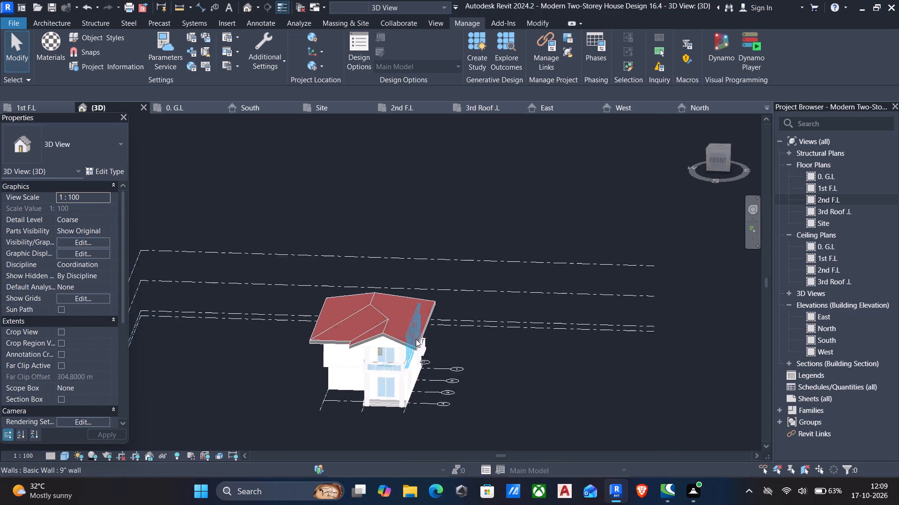
scroll(416, 339, down, 1)
shift+middle_drag(501, 291, 594, 315)
middle_drag(457, 368, 488, 318)
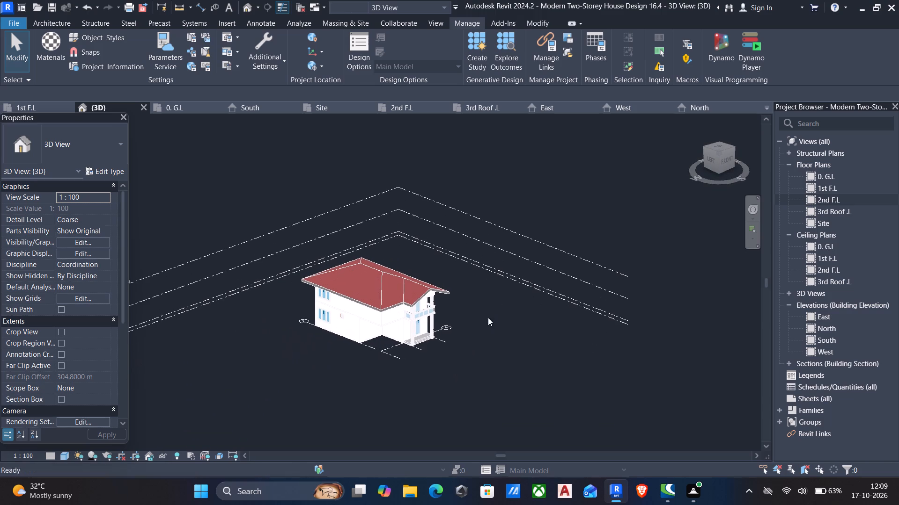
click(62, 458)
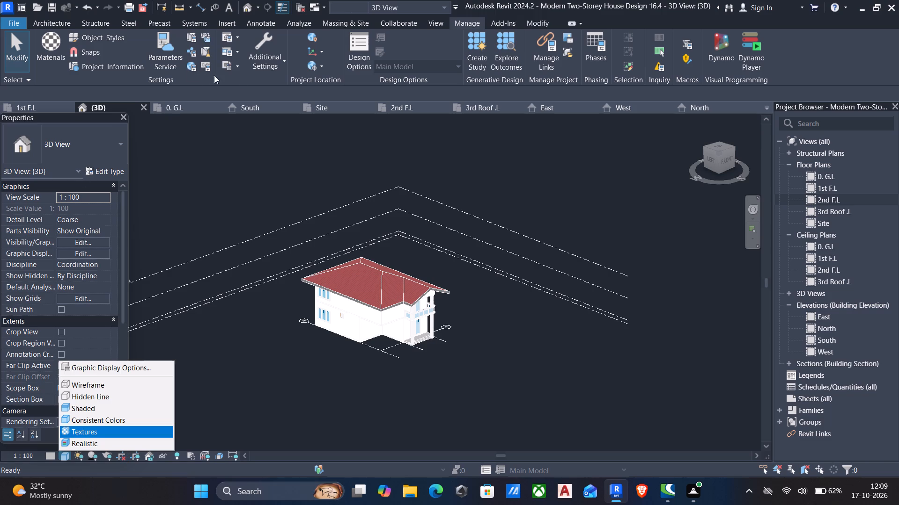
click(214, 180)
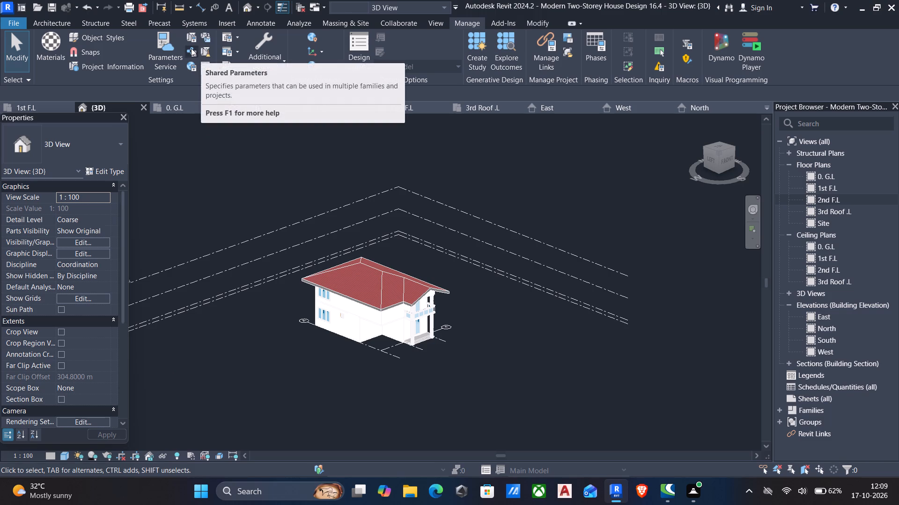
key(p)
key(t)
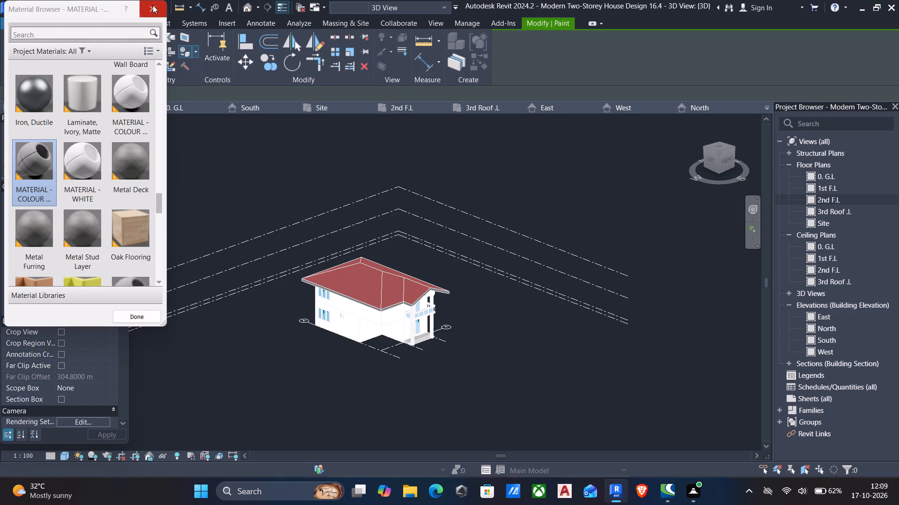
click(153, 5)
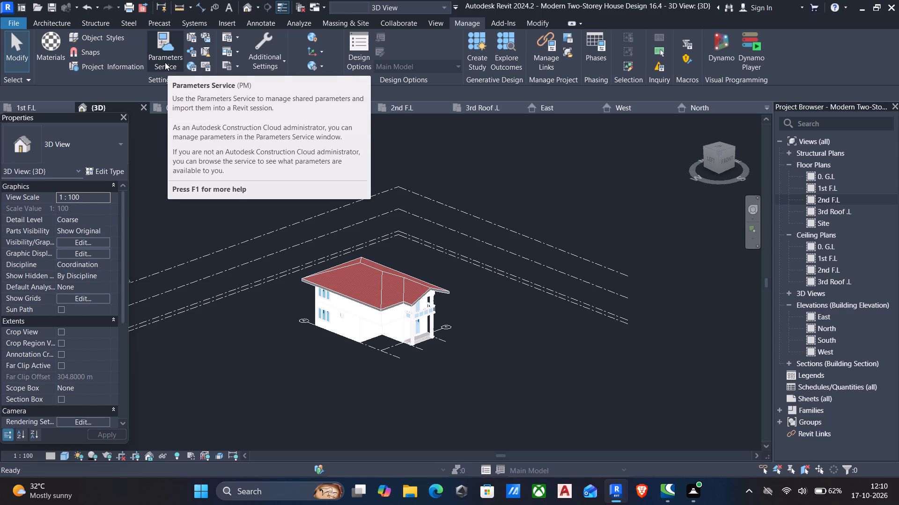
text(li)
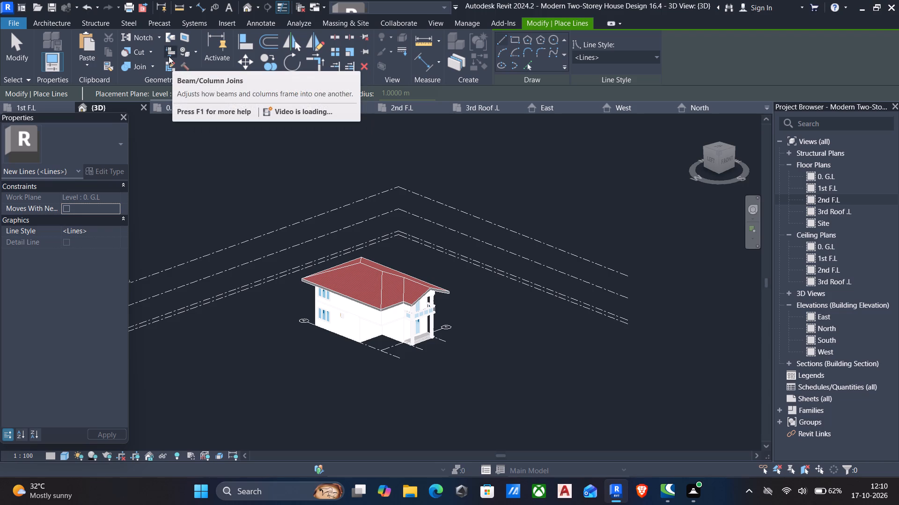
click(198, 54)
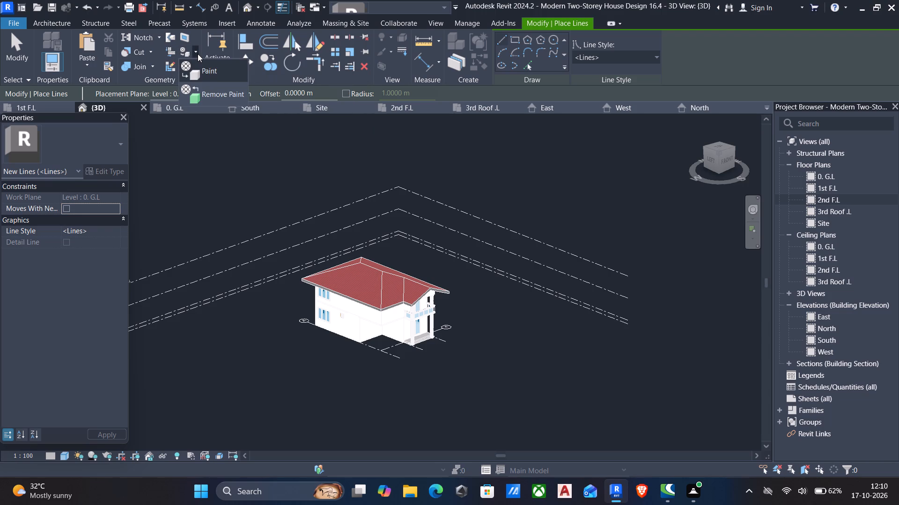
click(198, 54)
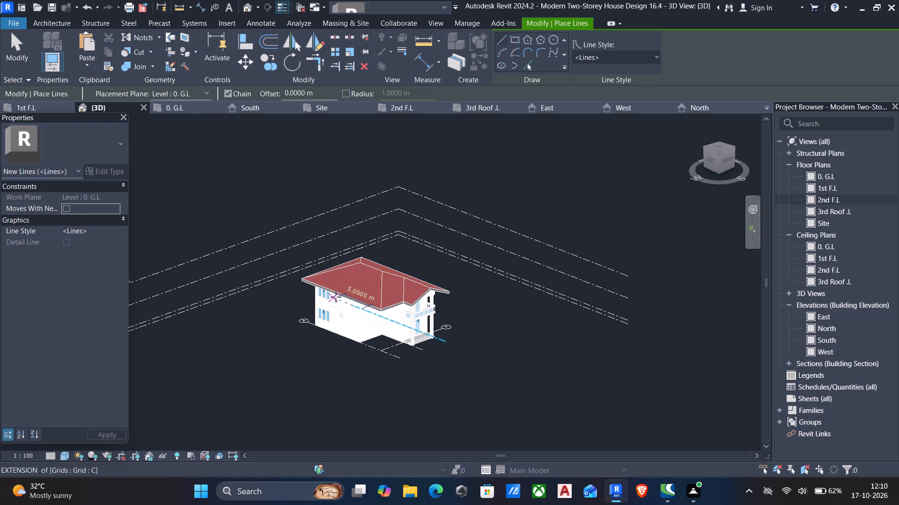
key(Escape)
Examine the house in the 3D view and in the North and West building elevations.
middle_drag(300, 339, 335, 324)
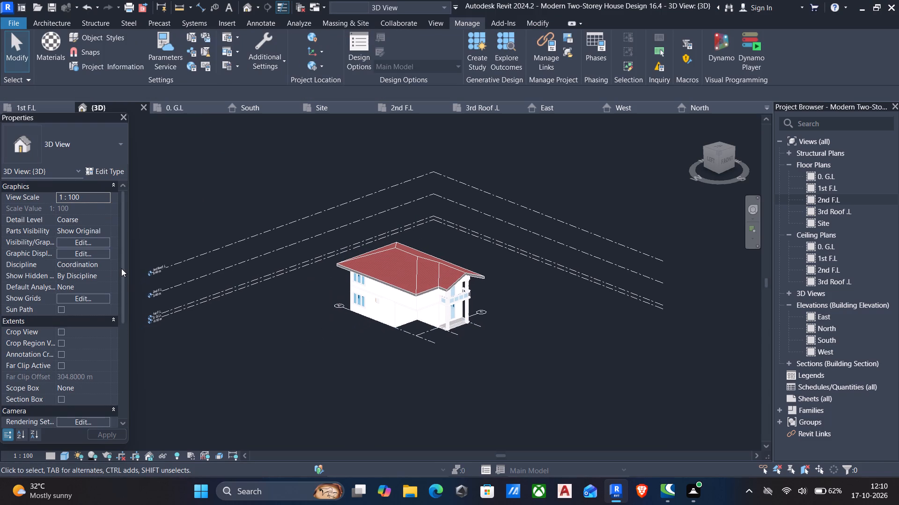
scroll(97, 265, up, 5)
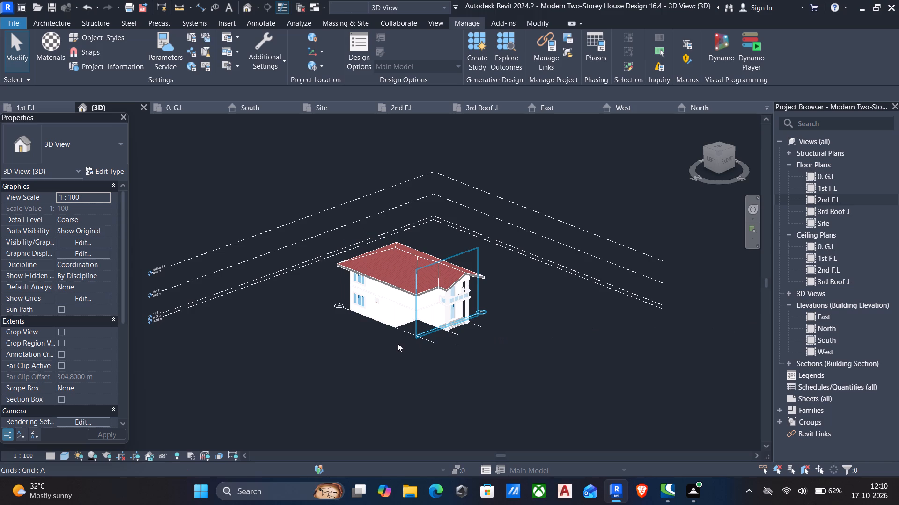
middle_drag(378, 350, 401, 333)
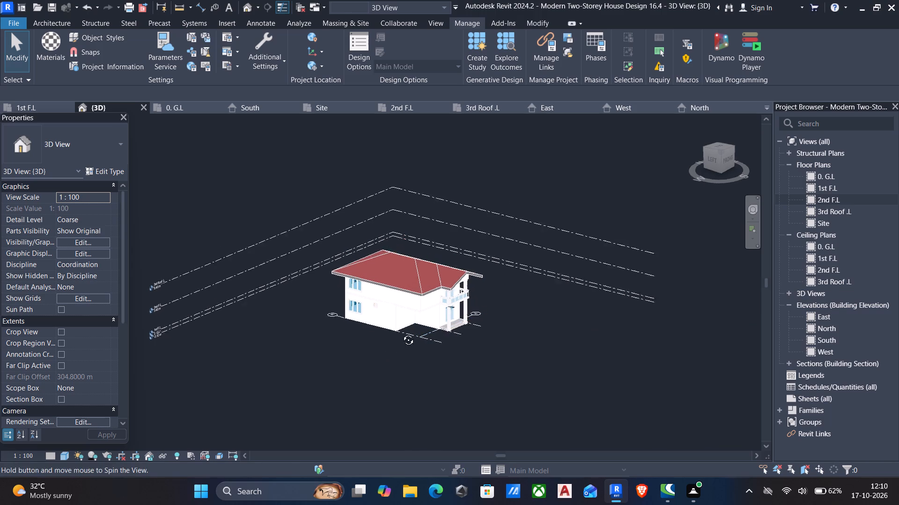
middle_drag(401, 333, 418, 321)
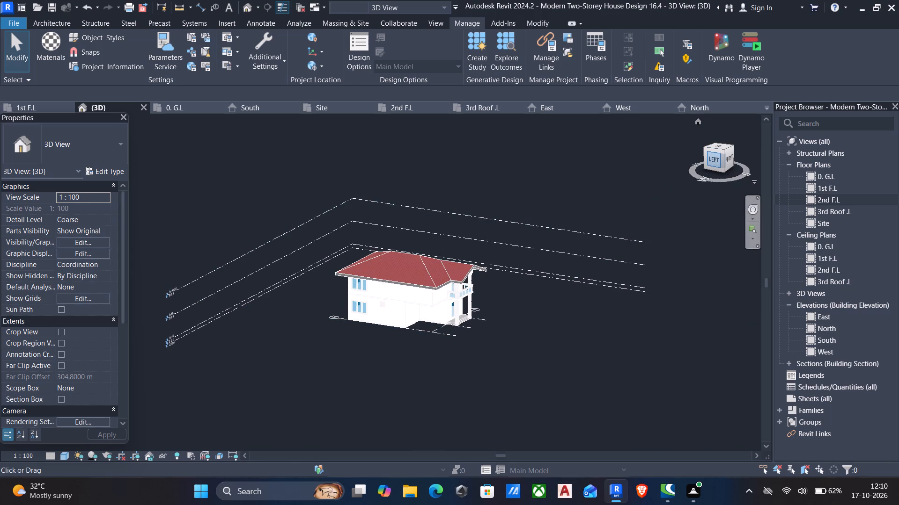
double_click(839, 330)
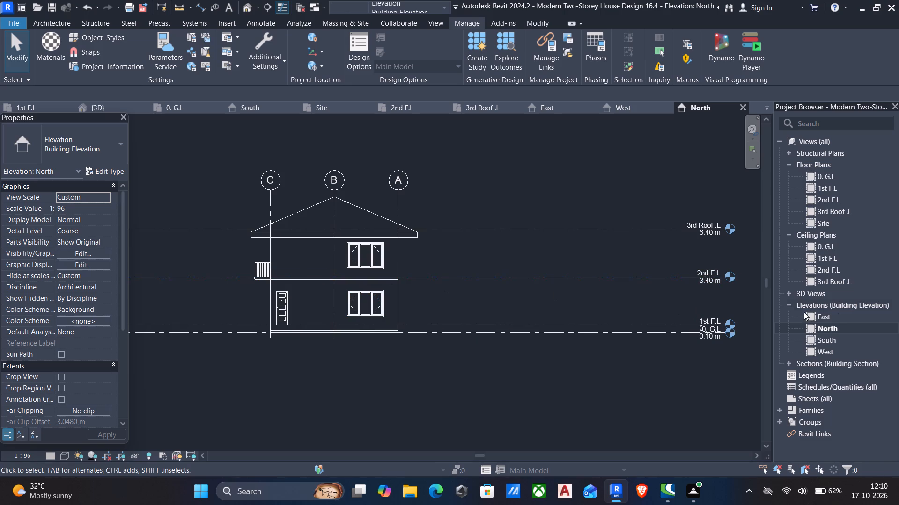
double_click(830, 352)
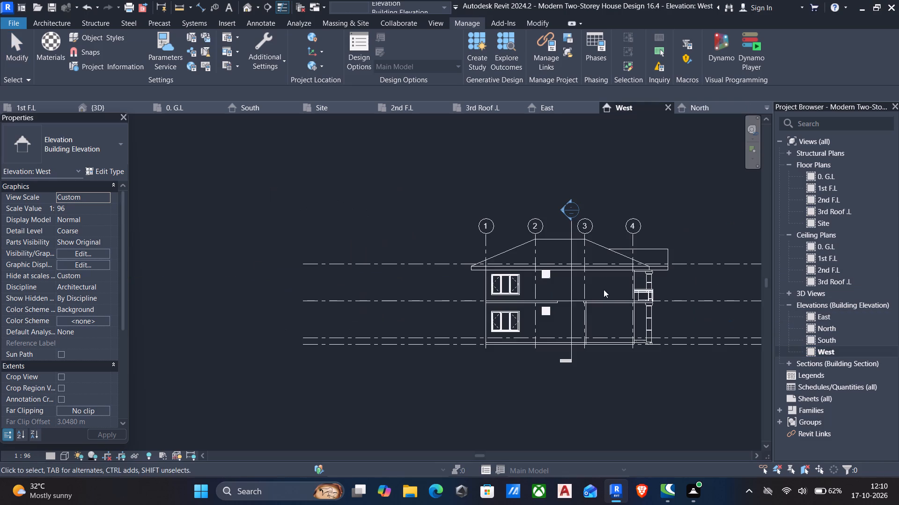
middle_drag(599, 328, 558, 337)
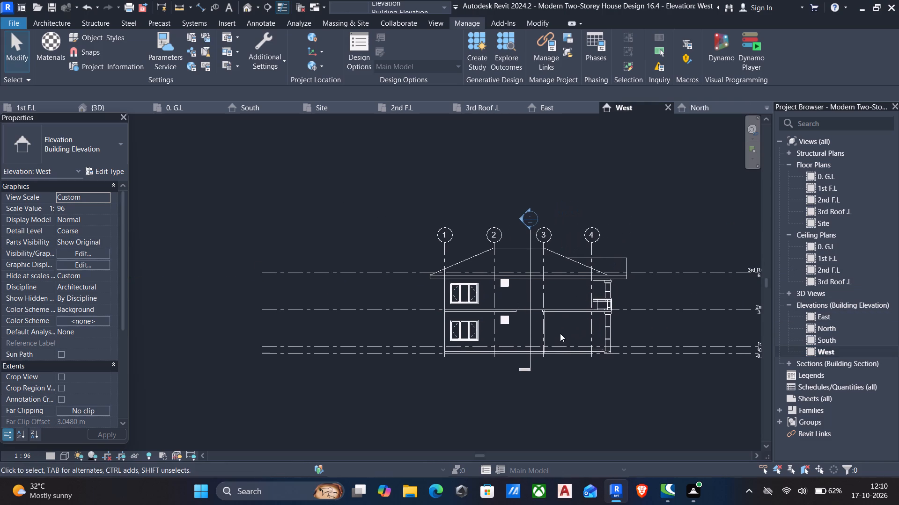
middle_drag(513, 384, 398, 357)
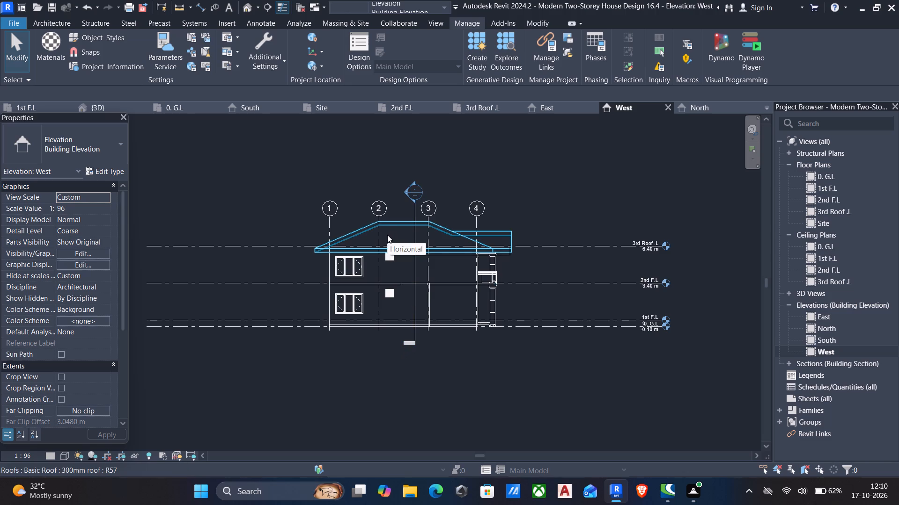
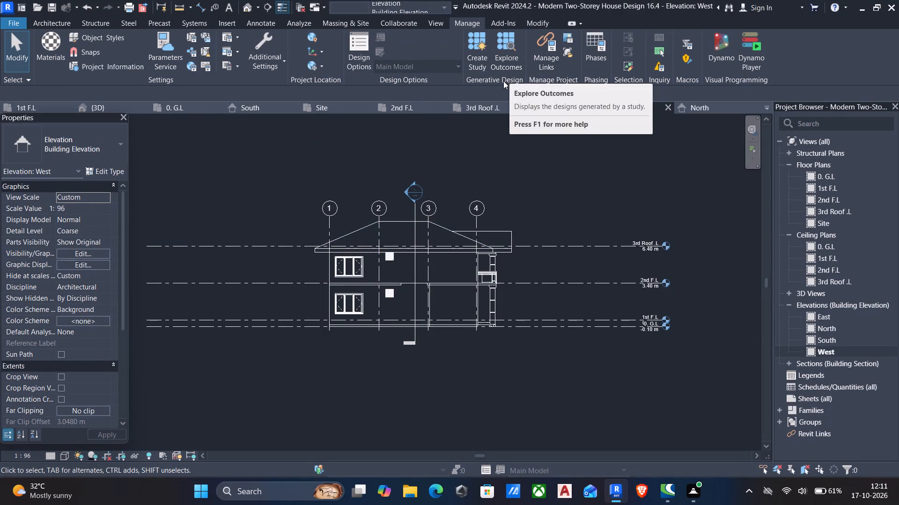
Start a Split Face boundary on the upper-storey 9" wall face in the West elevation.
click(537, 24)
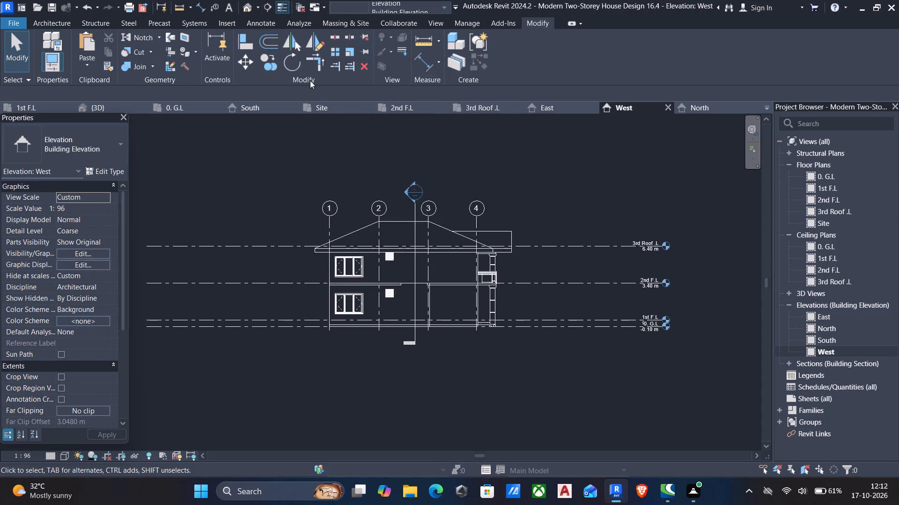
click(188, 36)
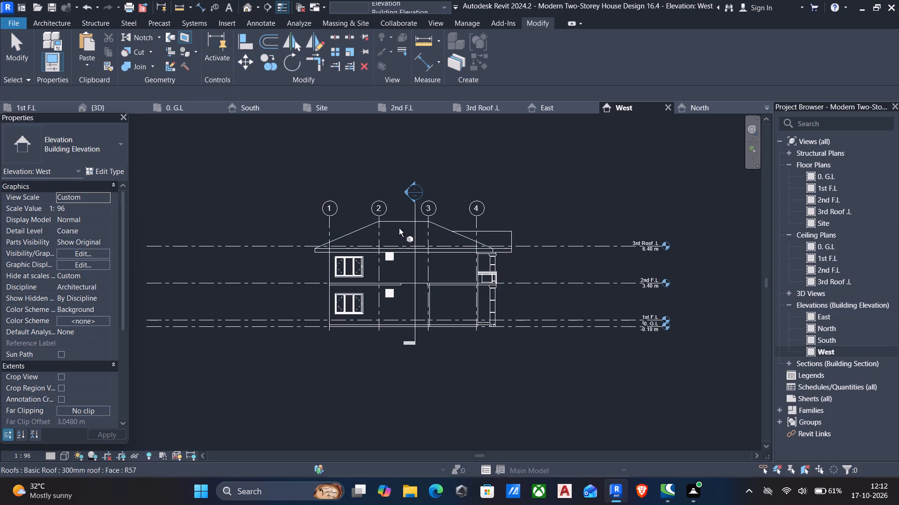
scroll(413, 230, up, 4)
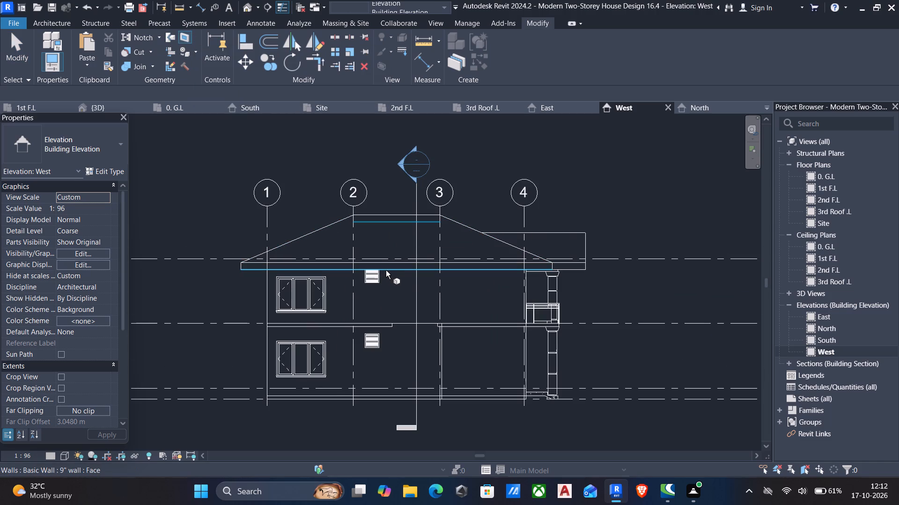
click(404, 320)
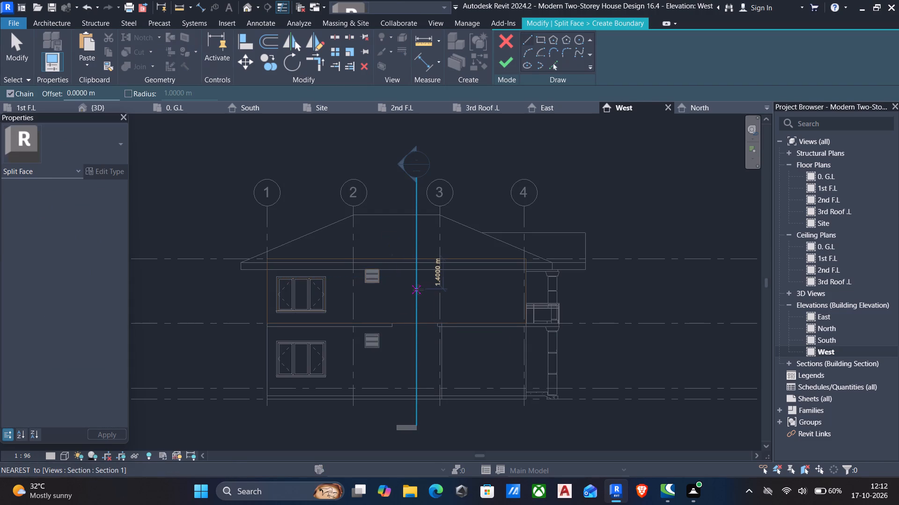
scroll(418, 289, up, 3)
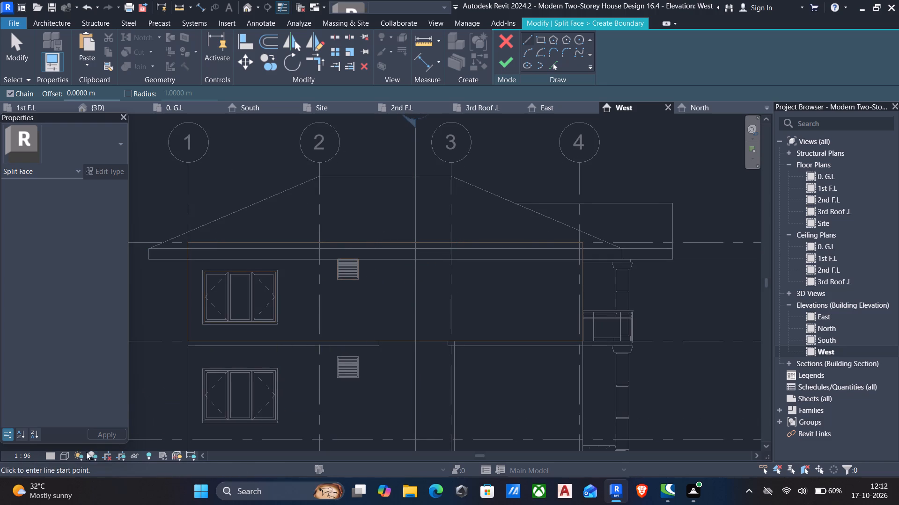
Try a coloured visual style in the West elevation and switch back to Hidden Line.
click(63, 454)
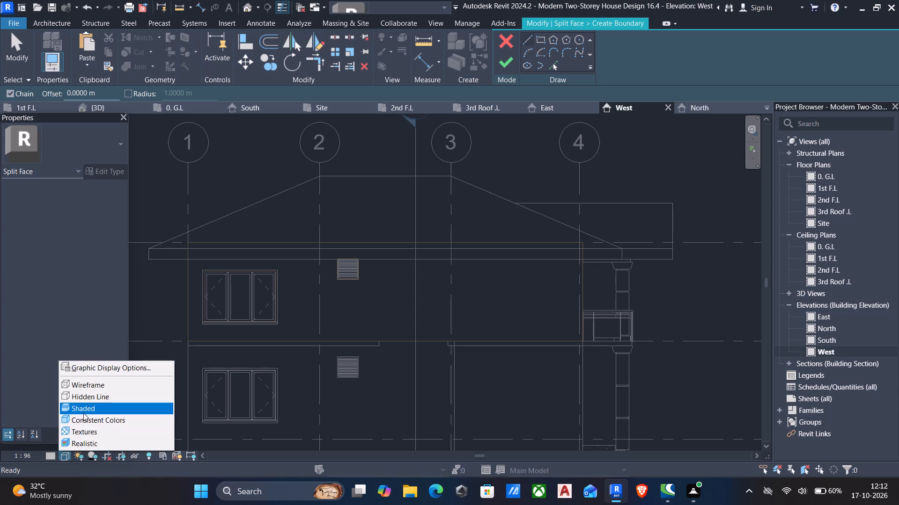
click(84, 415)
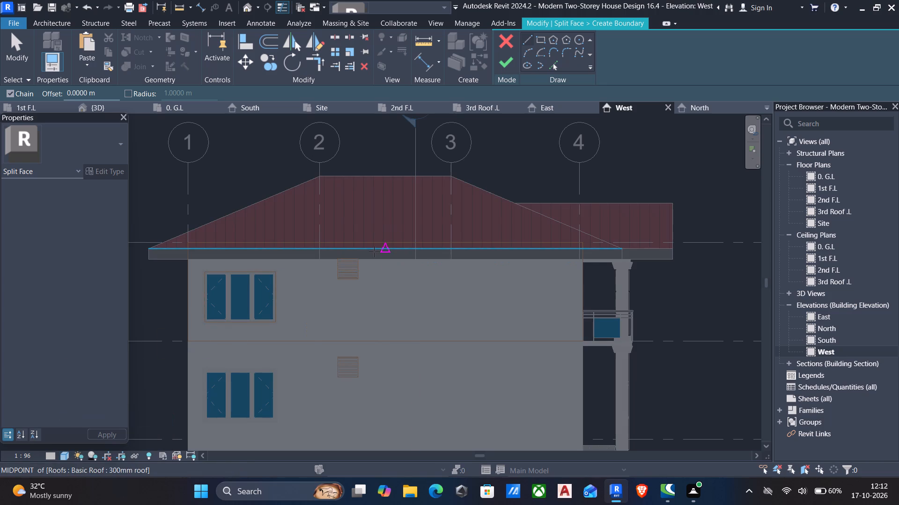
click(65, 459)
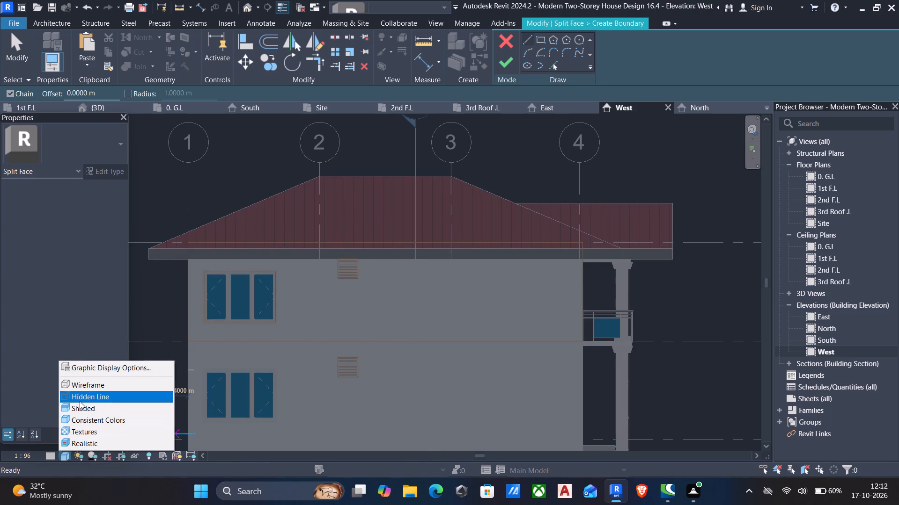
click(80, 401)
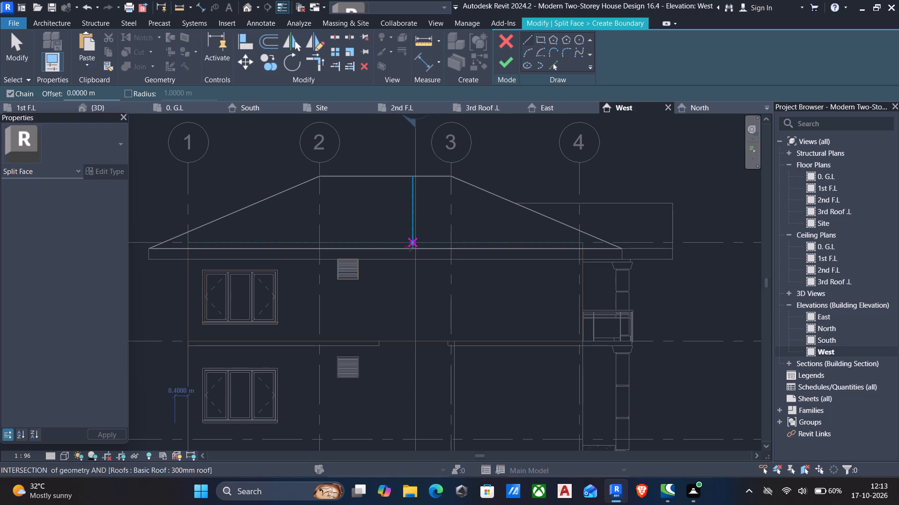
Split the upper wall face with two 3 m vertical lines, one beside the section line and one beside grid 2, and finish the boundary.
click(410, 243)
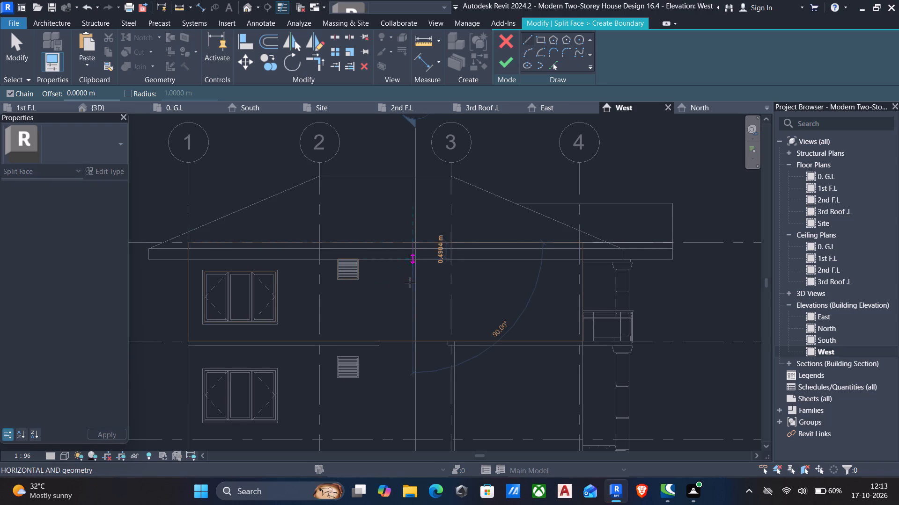
scroll(408, 337, up, 4)
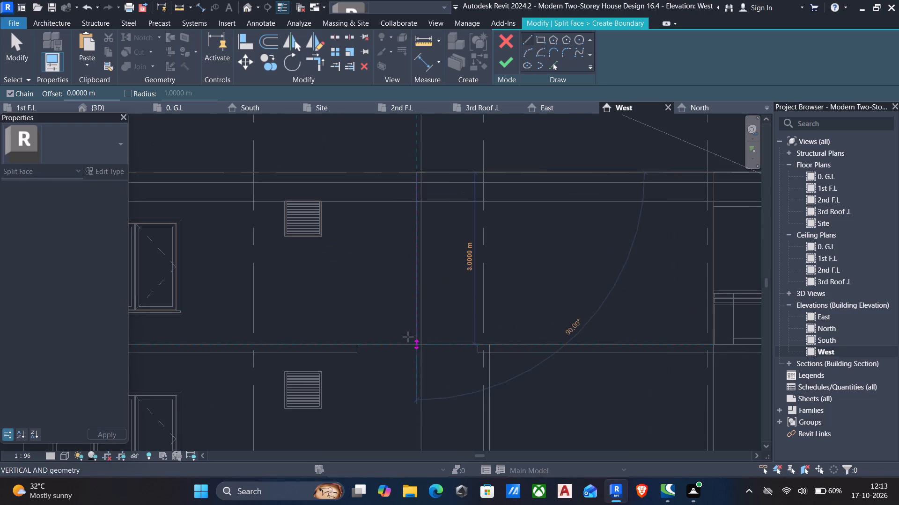
click(417, 345)
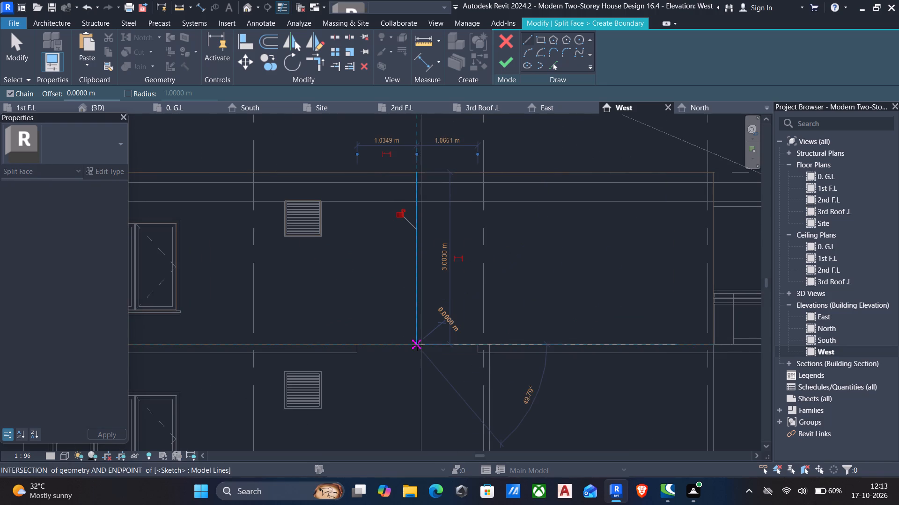
key(Escape)
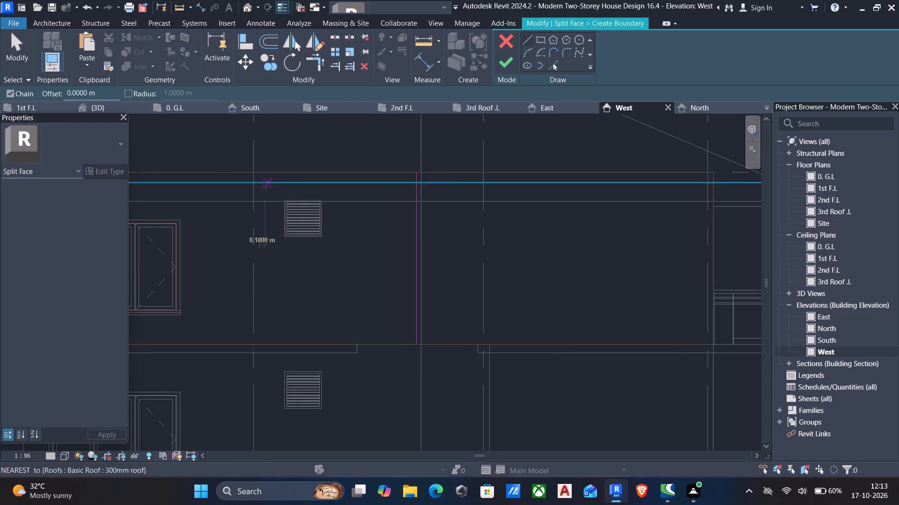
click(261, 174)
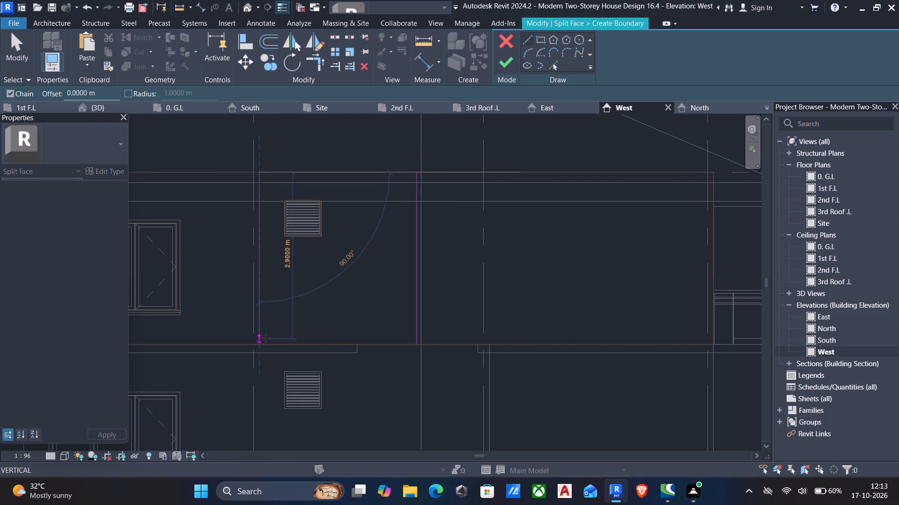
click(265, 339)
key(Escape)
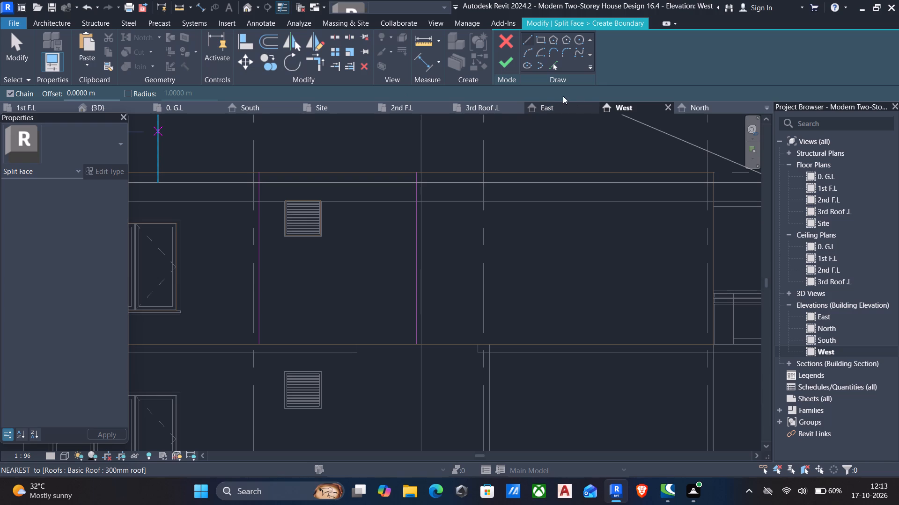
click(516, 63)
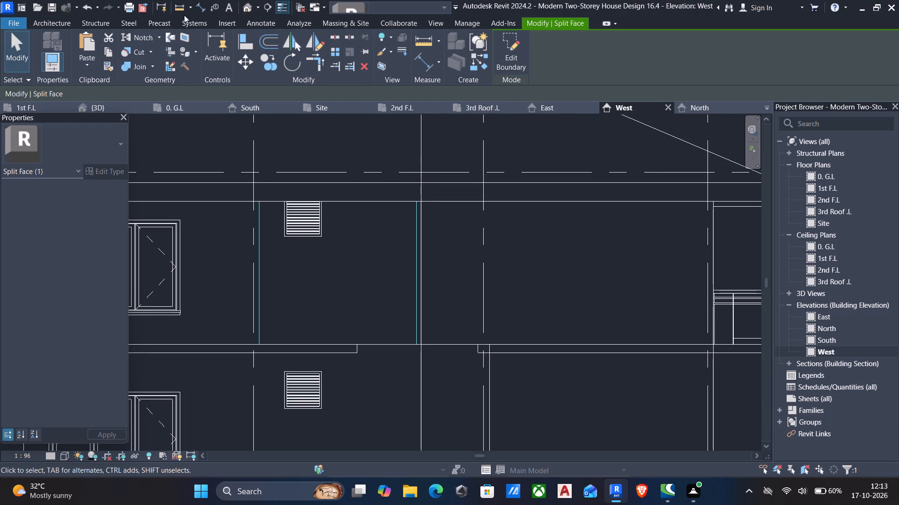
Start splitting the ground-floor wall face with a 3.5 m vertical line continuing the upper split line beside the section line down to the wall base.
click(184, 34)
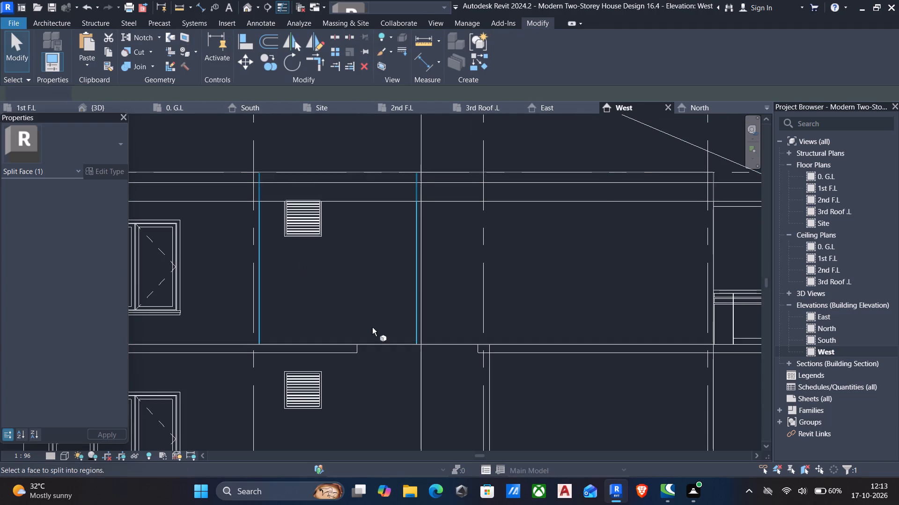
scroll(405, 362, down, 5)
middle_drag(412, 389, 426, 345)
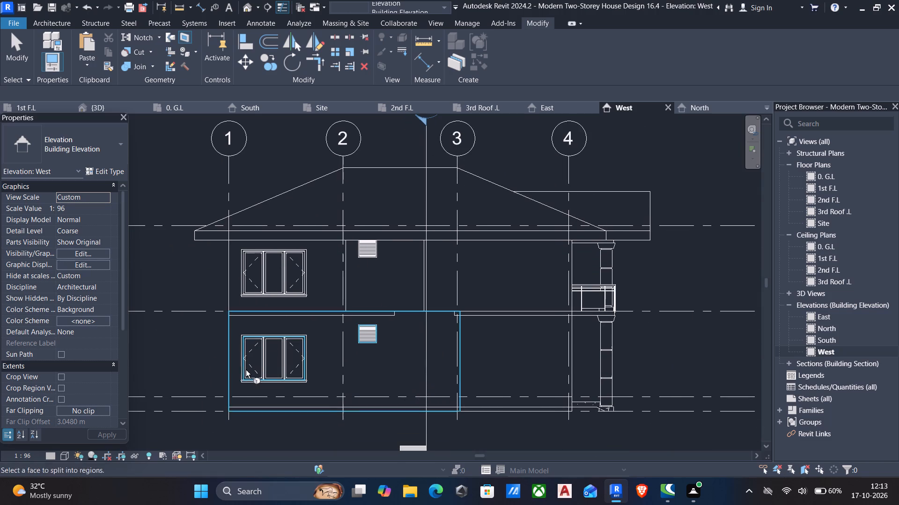
click(229, 374)
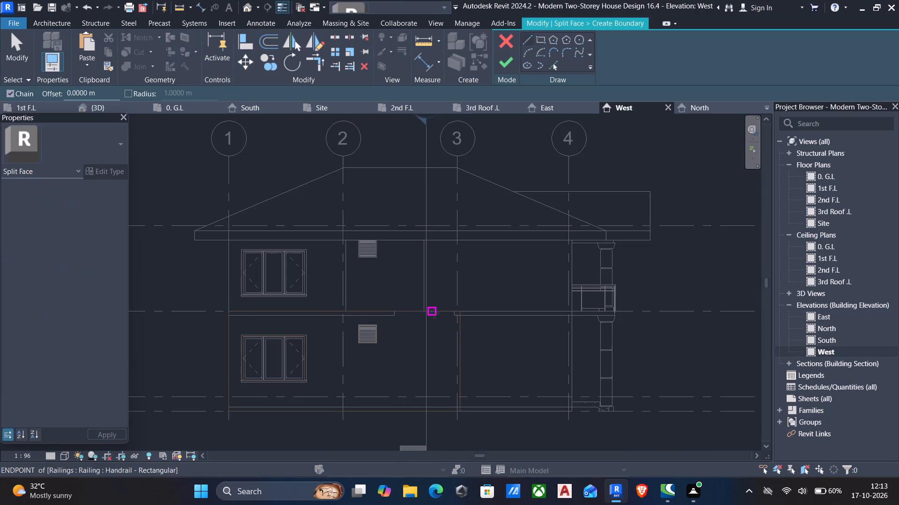
scroll(429, 316, up, 9)
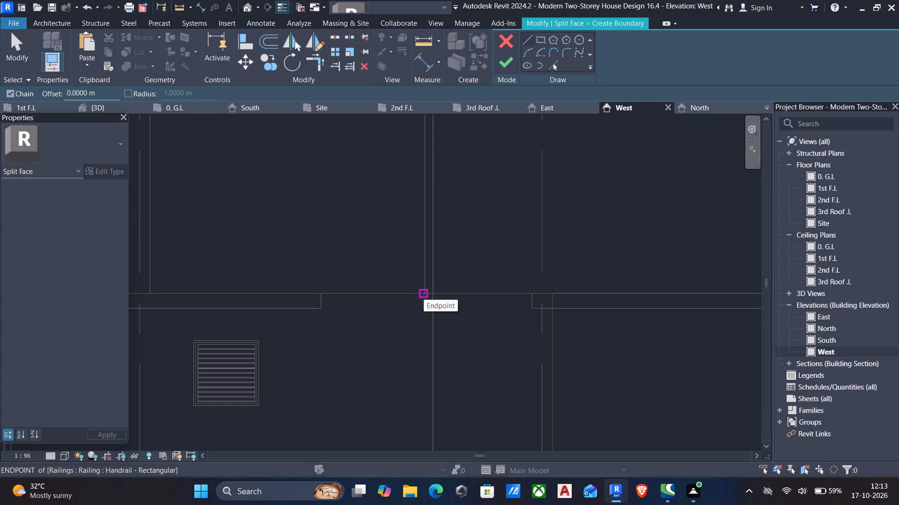
click(424, 295)
middle_drag(407, 385, 430, 343)
scroll(431, 342, down, 2)
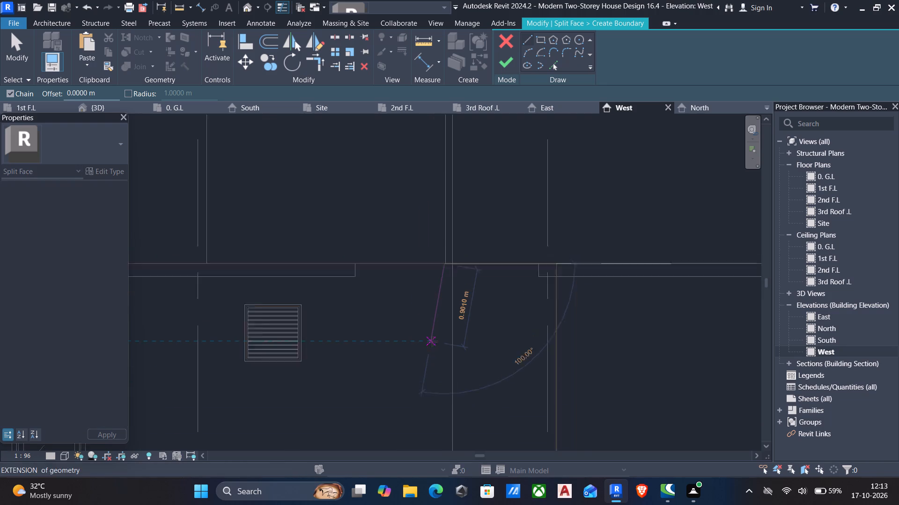
scroll(432, 341, down, 1)
middle_drag(427, 391, 440, 340)
middle_drag(437, 394, 459, 278)
scroll(459, 278, down, 4)
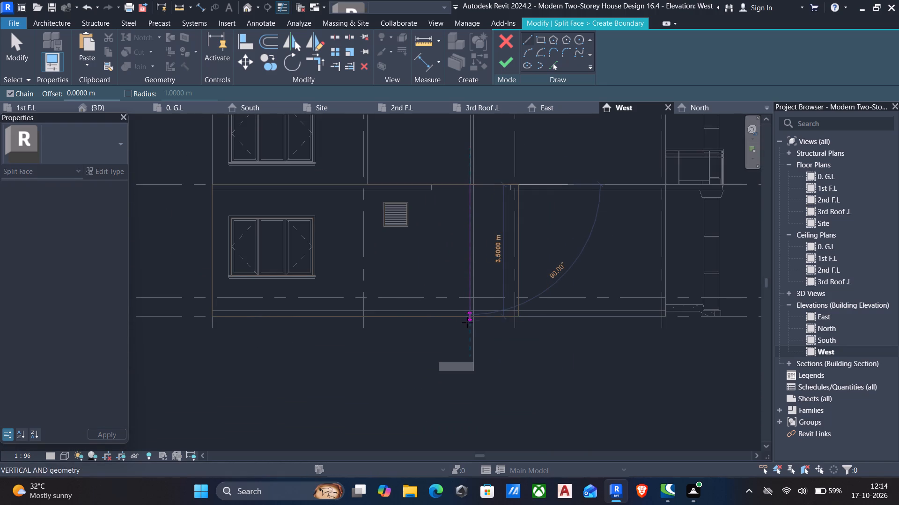
scroll(467, 323, up, 2)
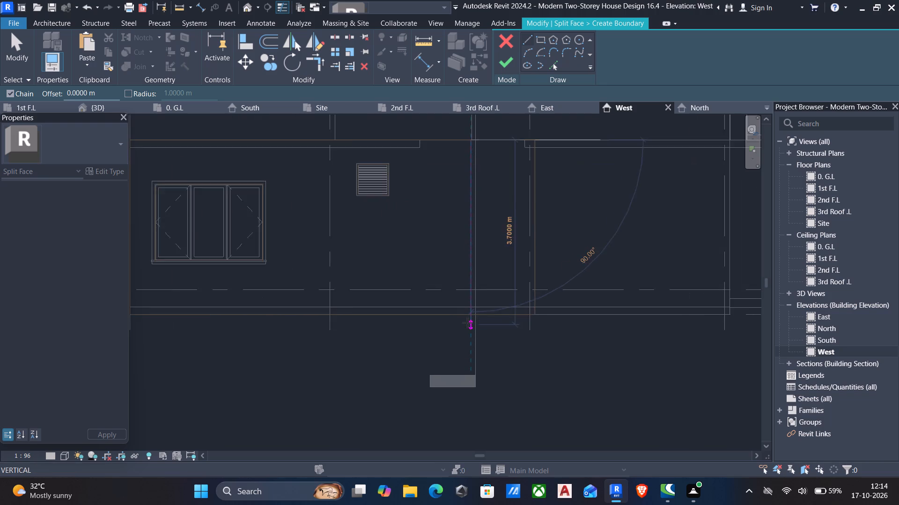
scroll(467, 323, up, 5)
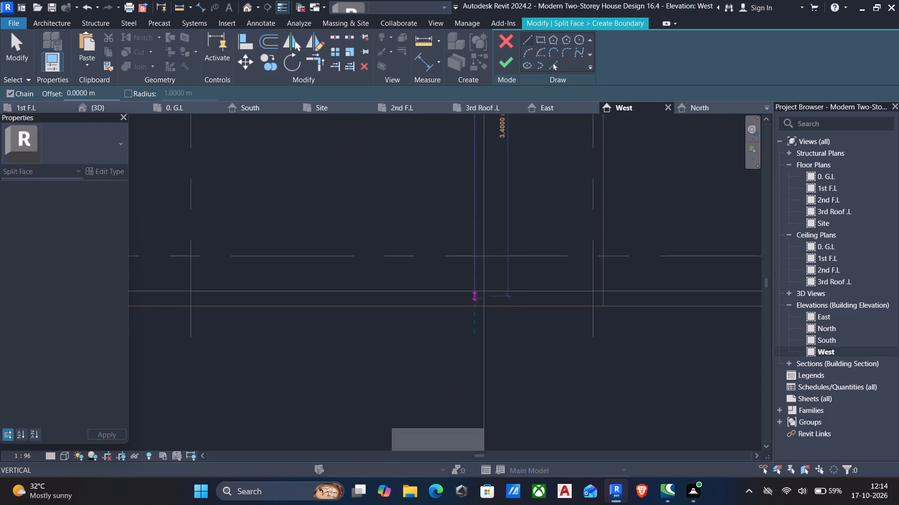
click(476, 304)
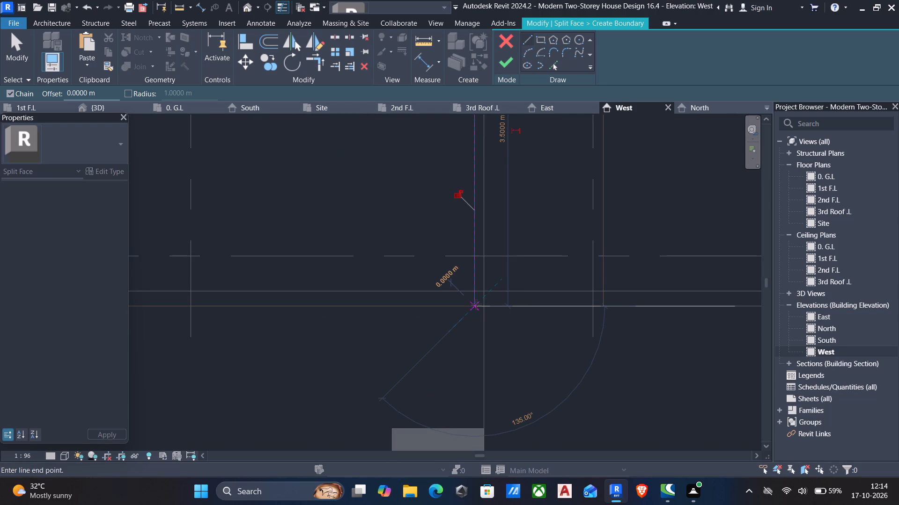
key(Escape)
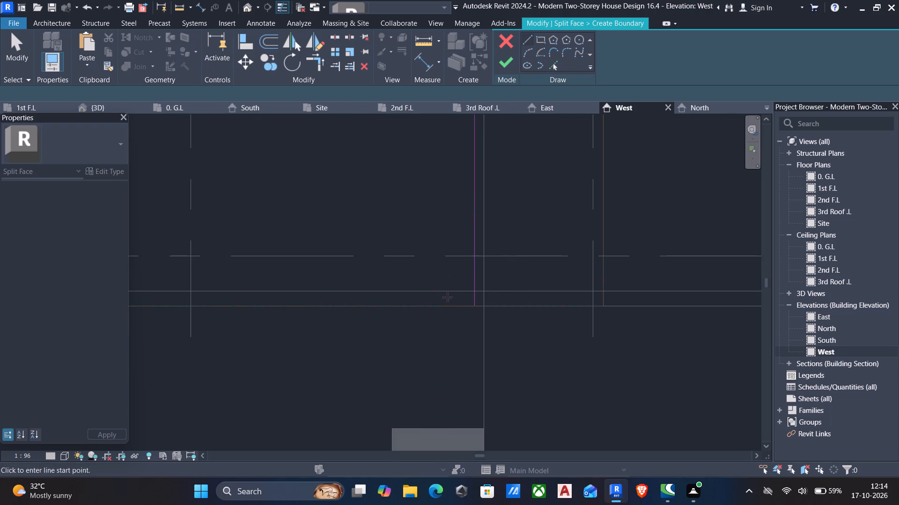
Draw a second 3.5 m vertical split line below the upper one beside grid 2, and finish the ground-floor split face.
scroll(431, 295, down, 3)
middle_drag(430, 297, 454, 366)
scroll(454, 367, down, 3)
scroll(368, 198, up, 4)
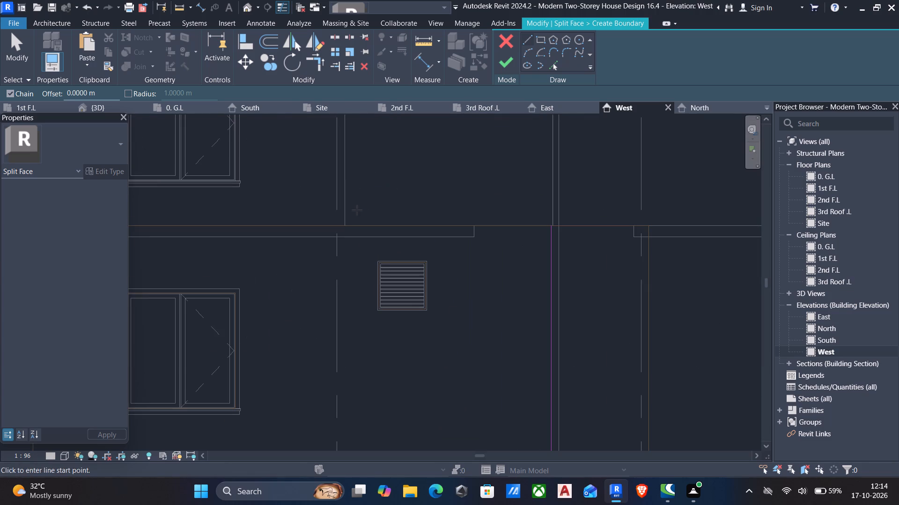
click(346, 229)
key(Escape)
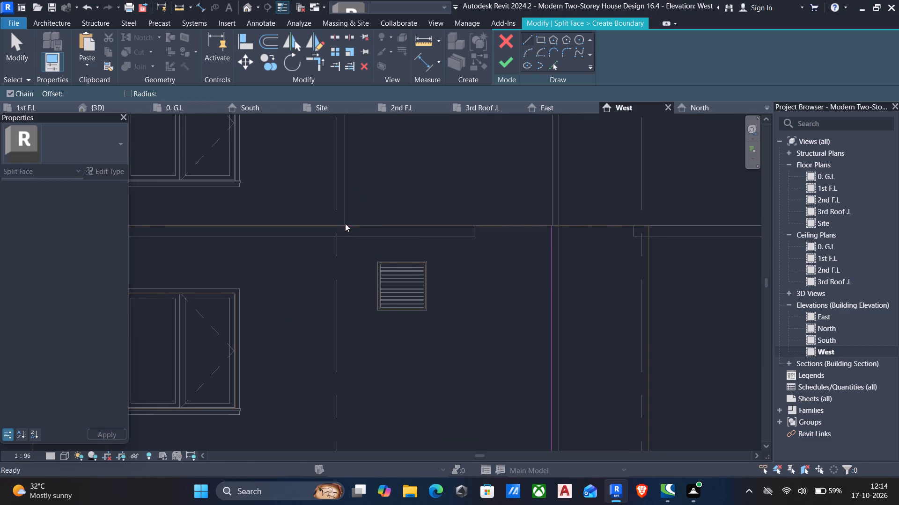
scroll(345, 227, up, 3)
click(346, 225)
scroll(346, 225, up, 1)
middle_drag(356, 327, 352, 257)
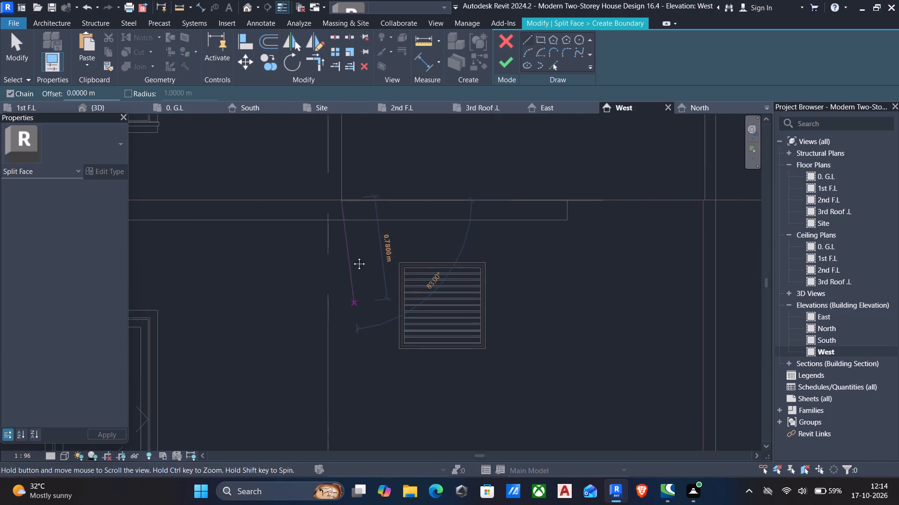
middle_drag(352, 257, 352, 251)
scroll(352, 251, down, 4)
middle_drag(340, 349, 355, 245)
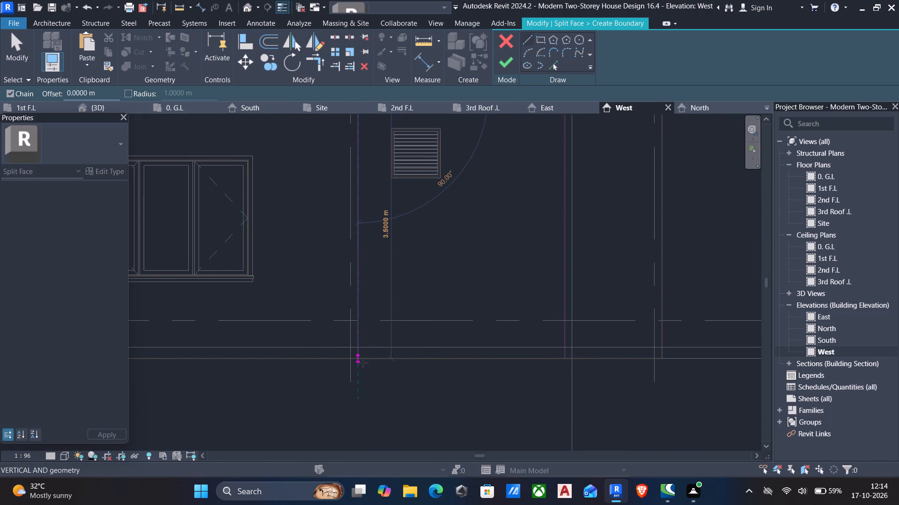
click(363, 363)
key(Escape)
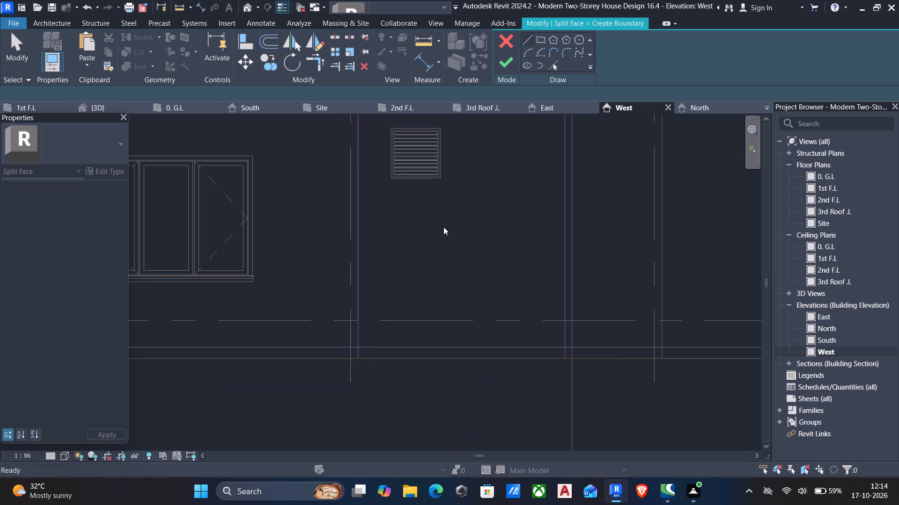
click(507, 68)
key(Escape)
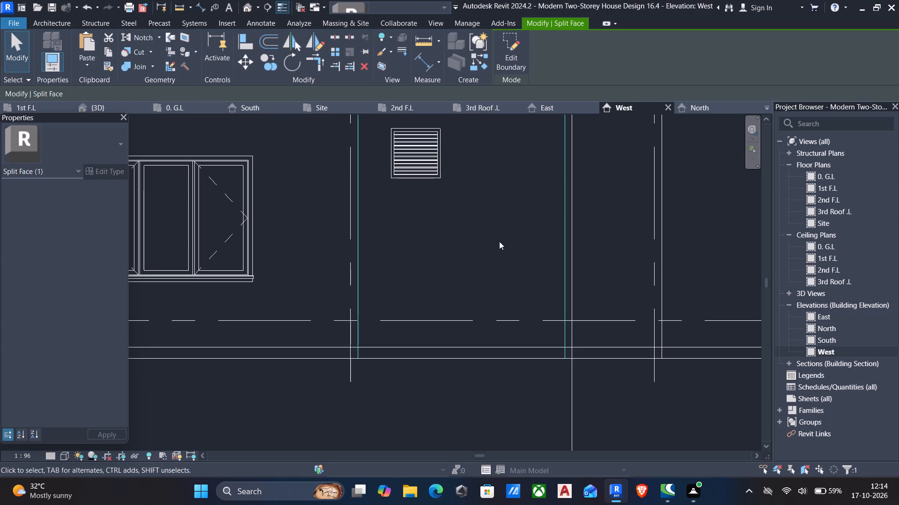
Open the default 3D view showing the split west wall of the house.
click(251, 7)
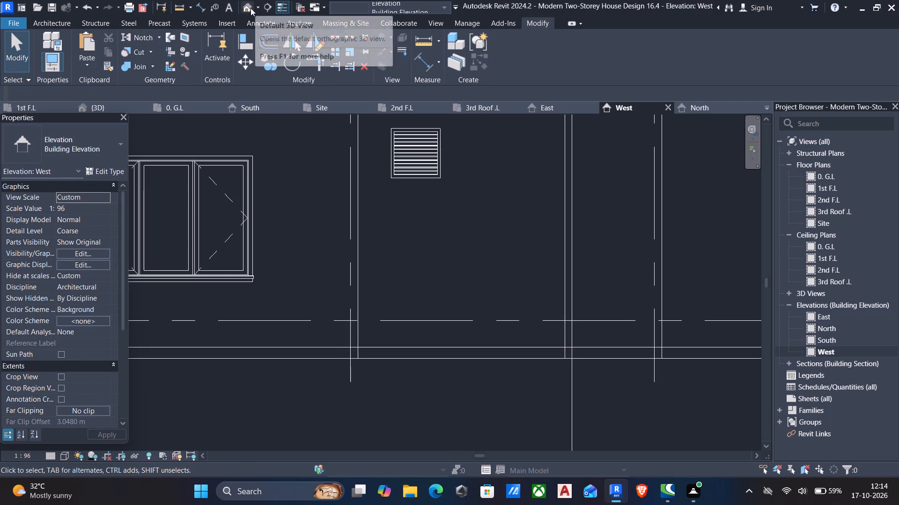
scroll(386, 325, up, 5)
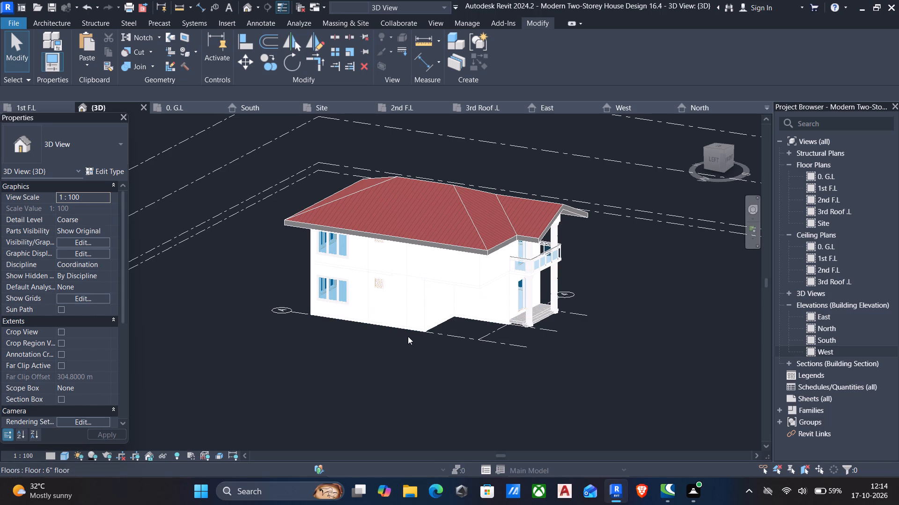
scroll(438, 343, up, 4)
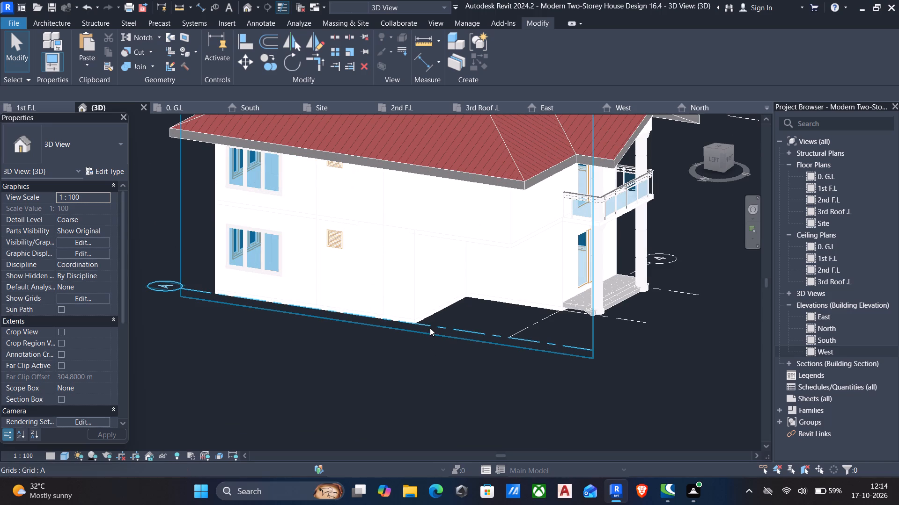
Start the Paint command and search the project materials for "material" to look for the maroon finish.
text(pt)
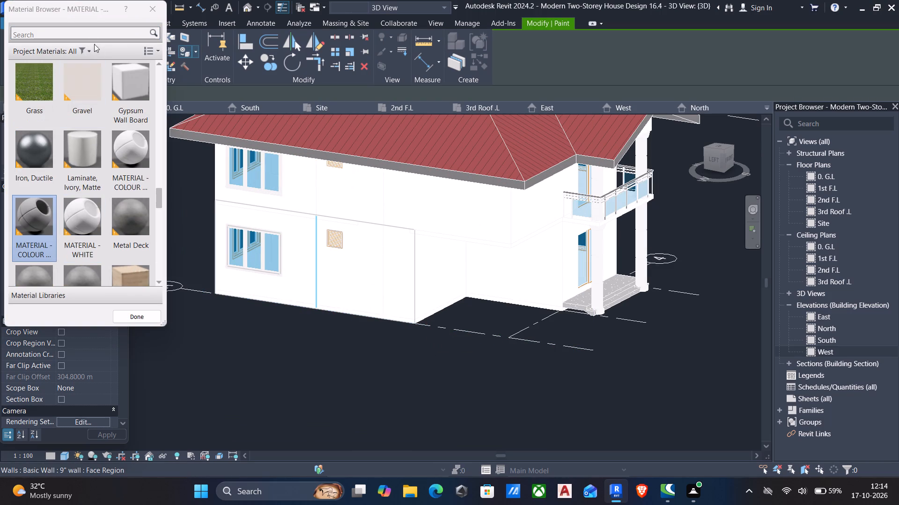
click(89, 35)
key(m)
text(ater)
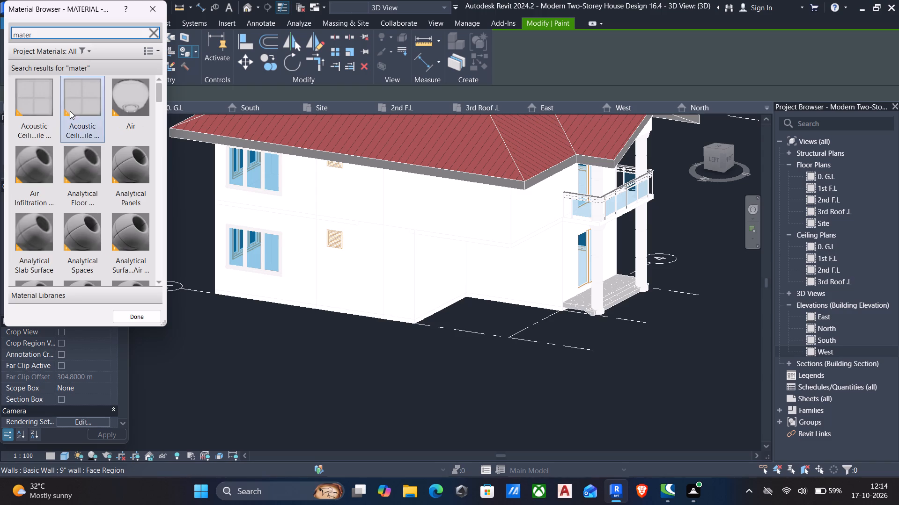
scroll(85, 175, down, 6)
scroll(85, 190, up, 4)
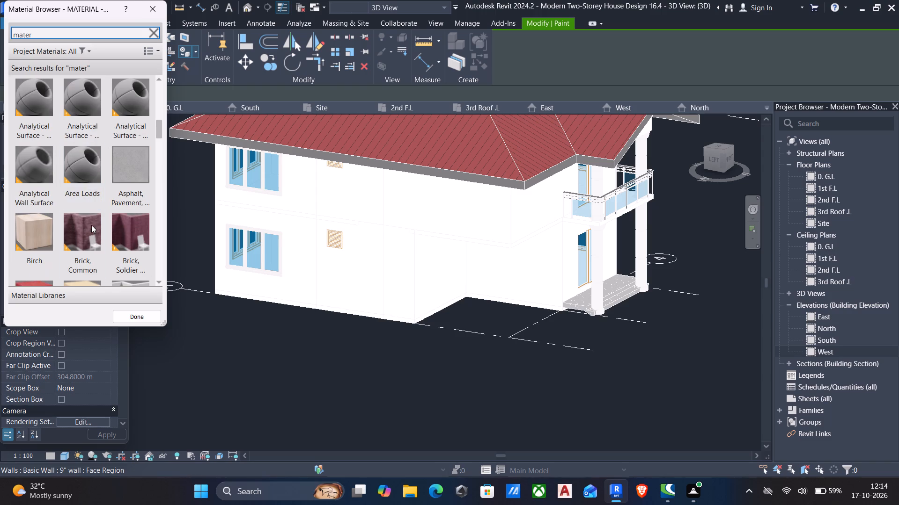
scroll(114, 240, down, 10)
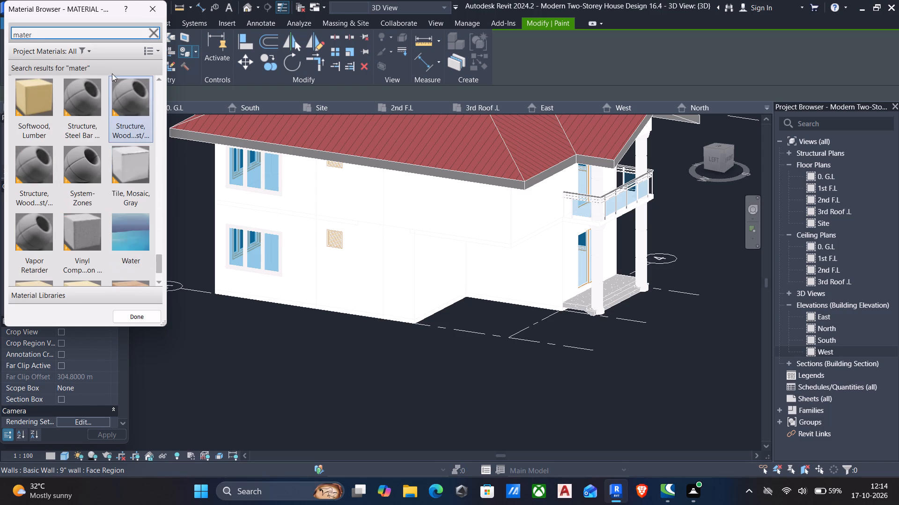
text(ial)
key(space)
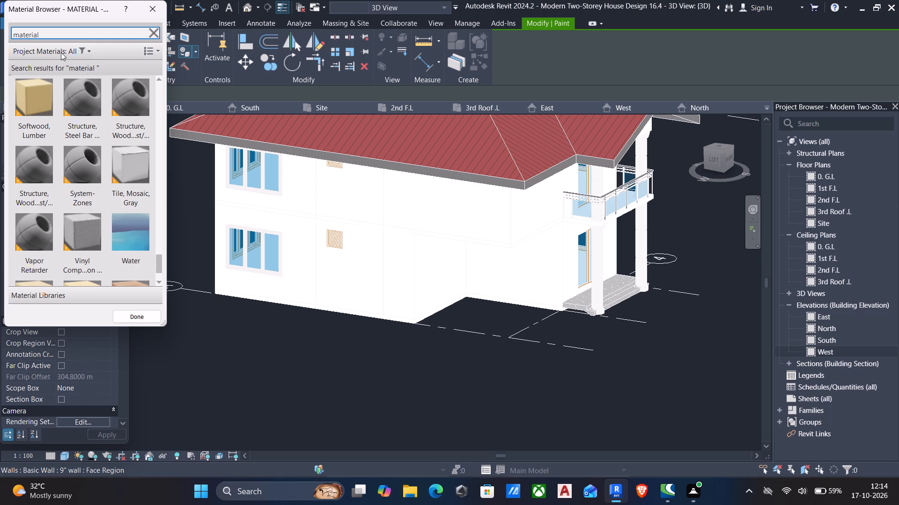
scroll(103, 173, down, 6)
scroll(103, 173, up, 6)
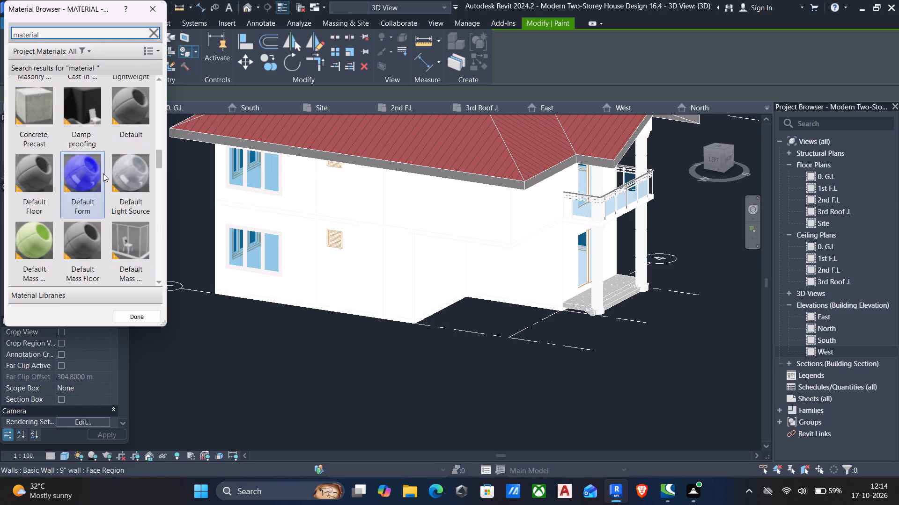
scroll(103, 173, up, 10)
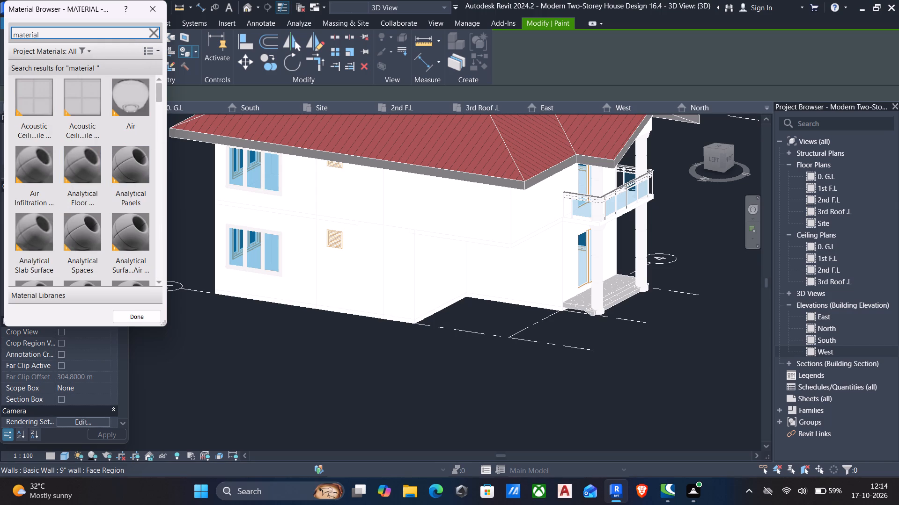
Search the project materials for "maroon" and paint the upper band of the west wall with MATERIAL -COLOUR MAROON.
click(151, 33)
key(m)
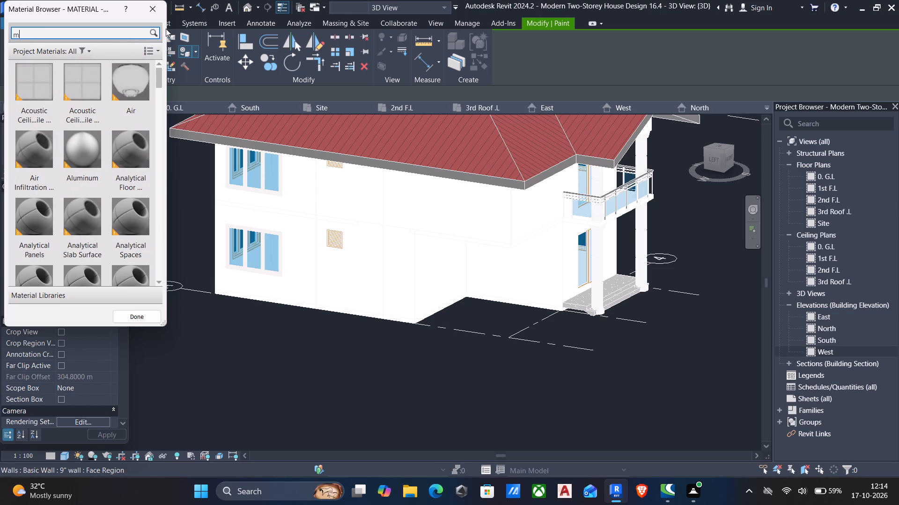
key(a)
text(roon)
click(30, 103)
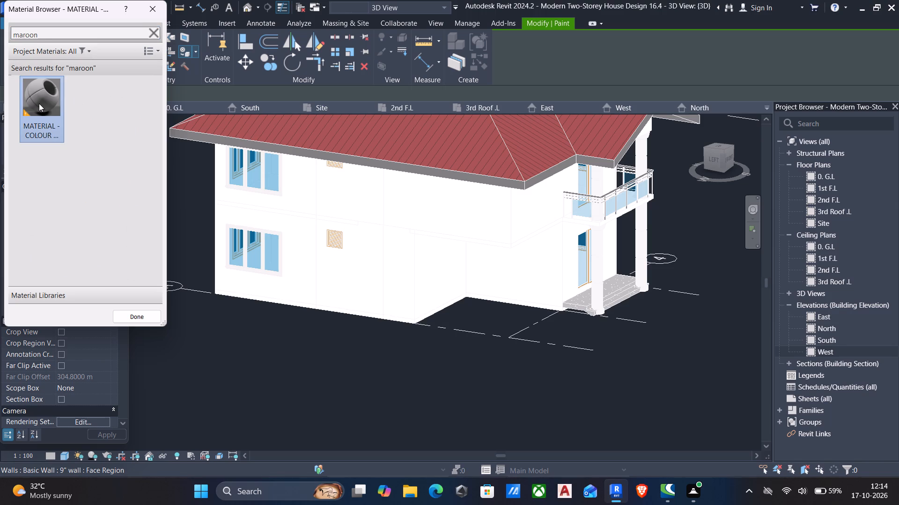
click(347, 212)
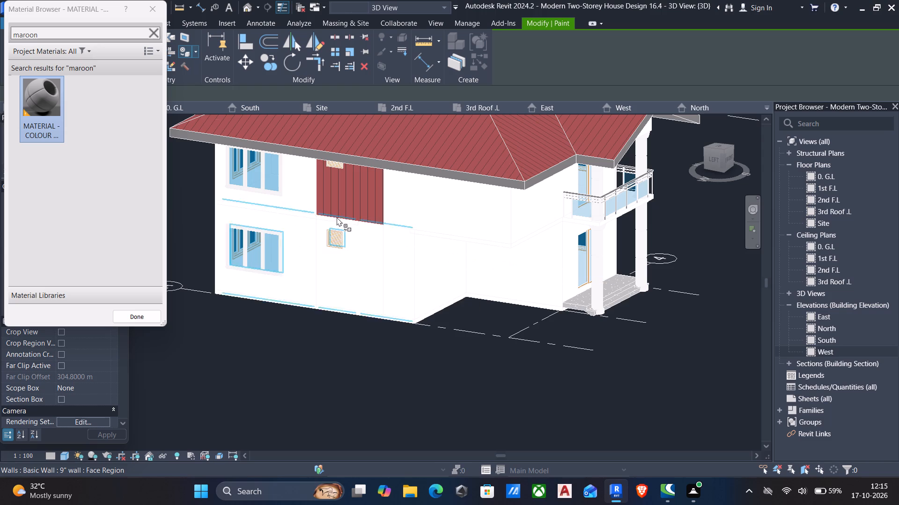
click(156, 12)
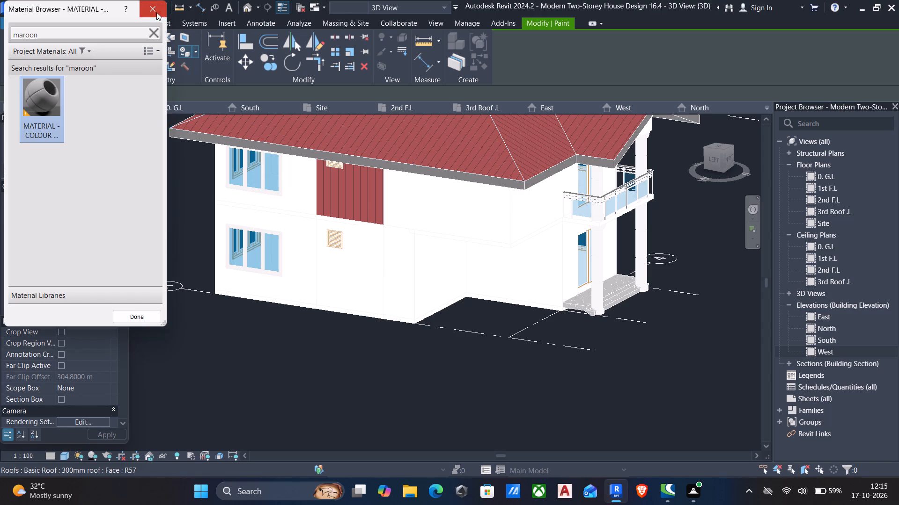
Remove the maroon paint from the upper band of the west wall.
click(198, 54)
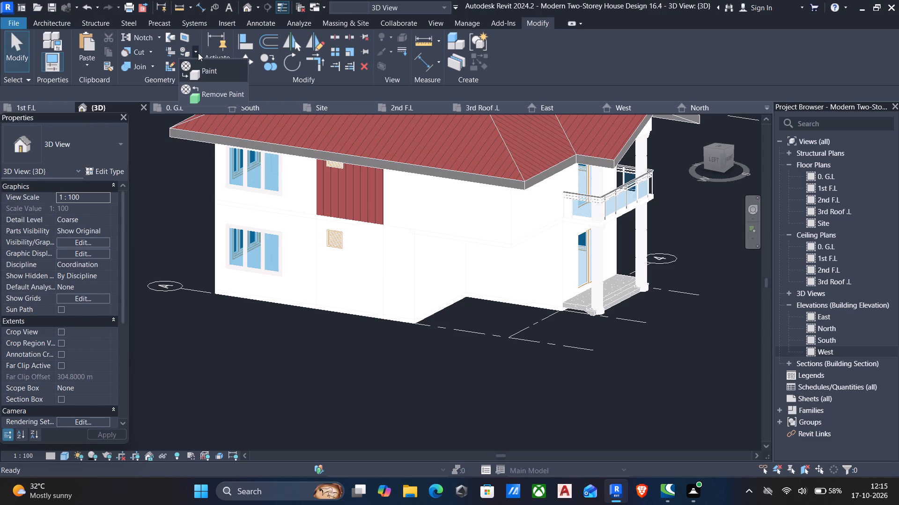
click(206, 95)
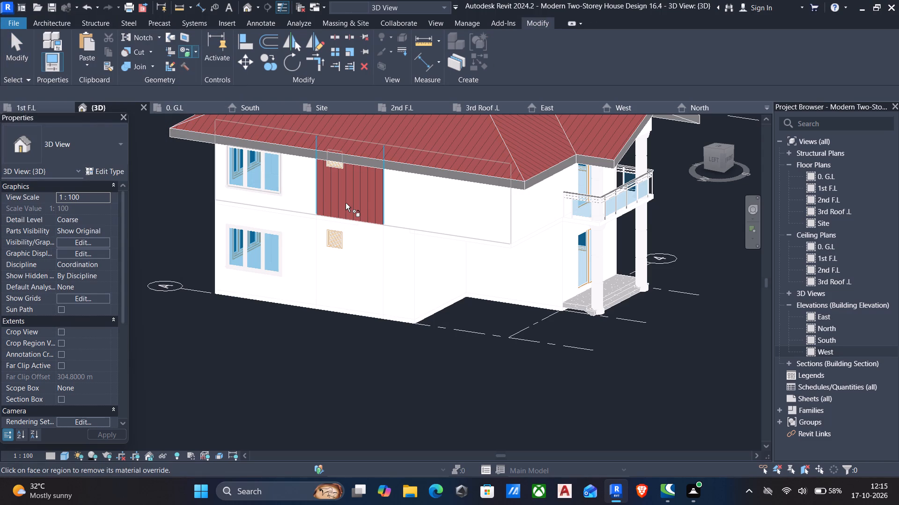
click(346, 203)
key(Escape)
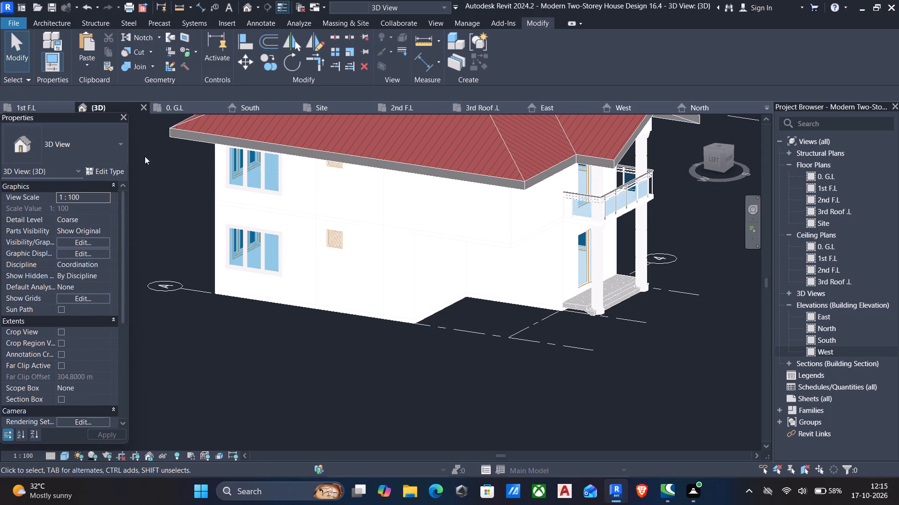
Duplicate MATERIAL -COLOUR MAROON with its assets in the project materials and name the copy "split face colour".
scroll(271, 257, down, 3)
middle_drag(294, 380, 309, 390)
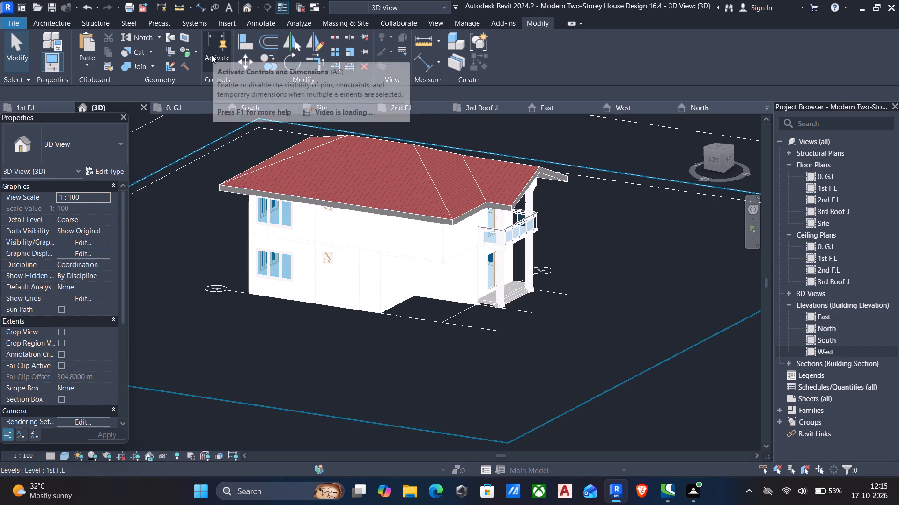
key(m)
key(t)
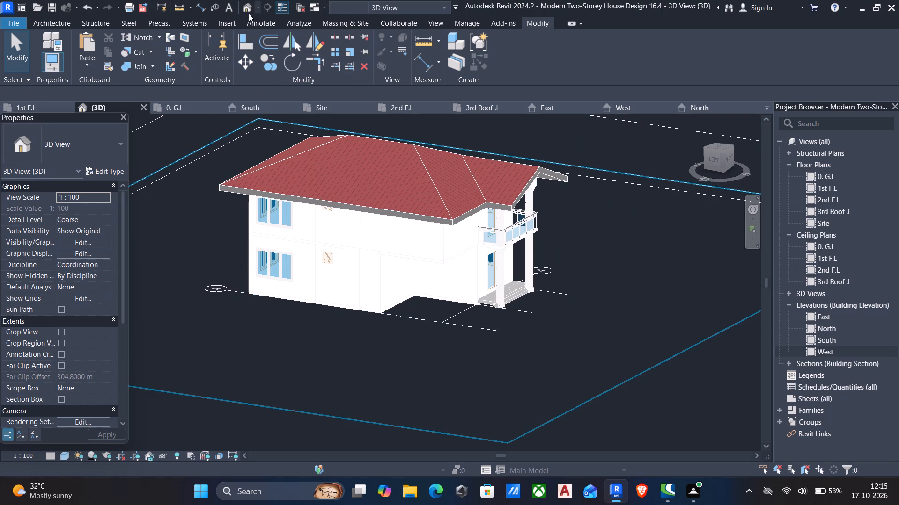
click(224, 21)
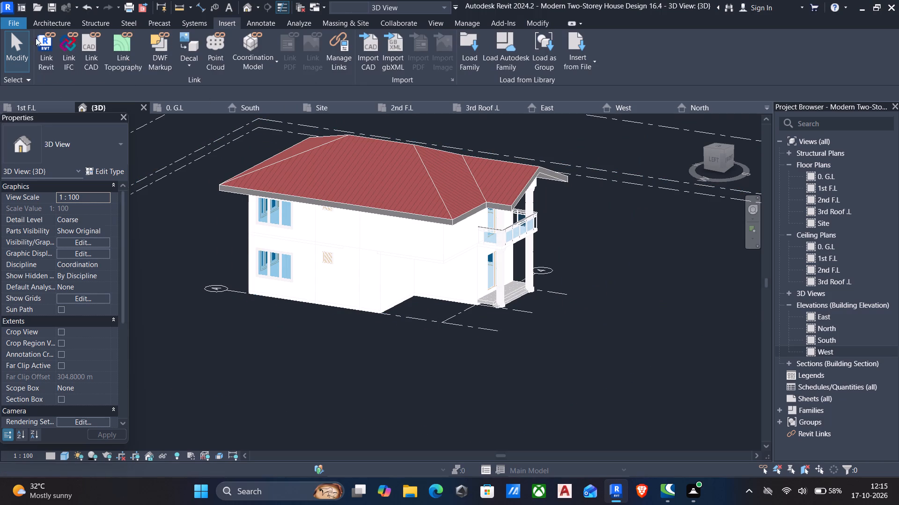
click(59, 21)
click(457, 20)
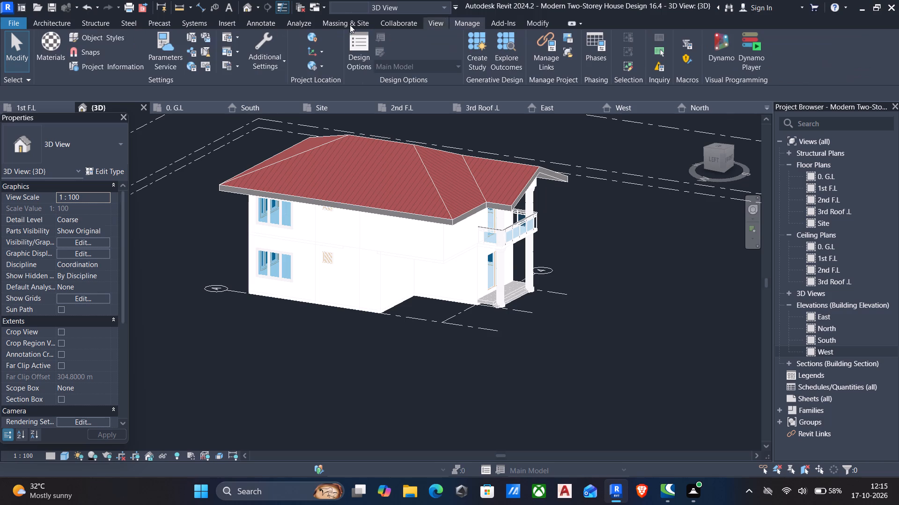
click(53, 37)
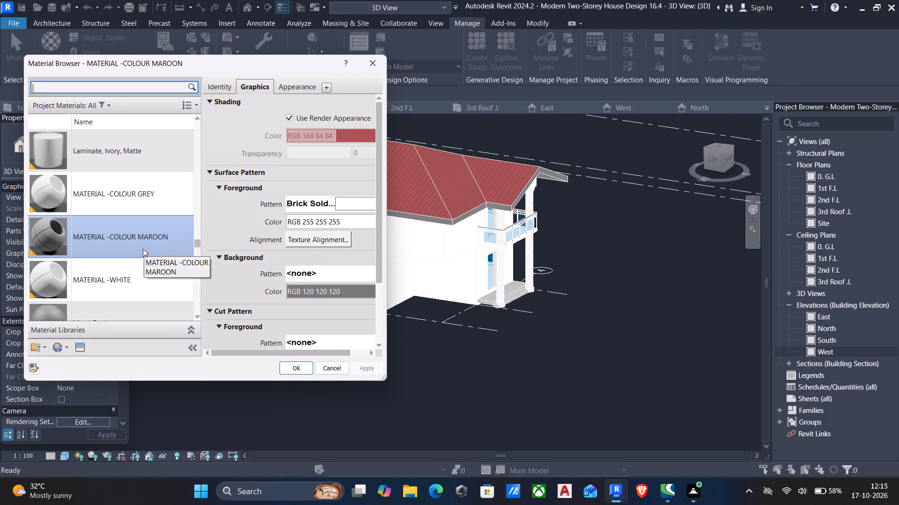
right_click(163, 244)
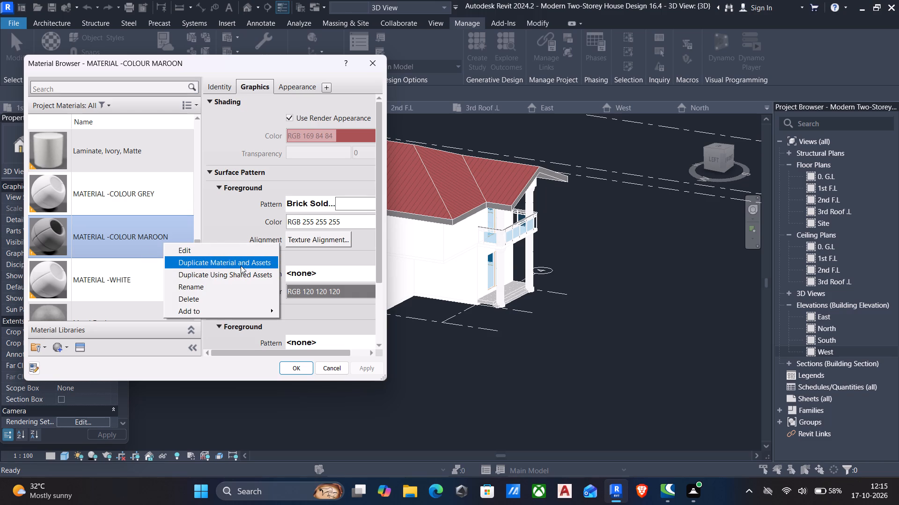
click(241, 266)
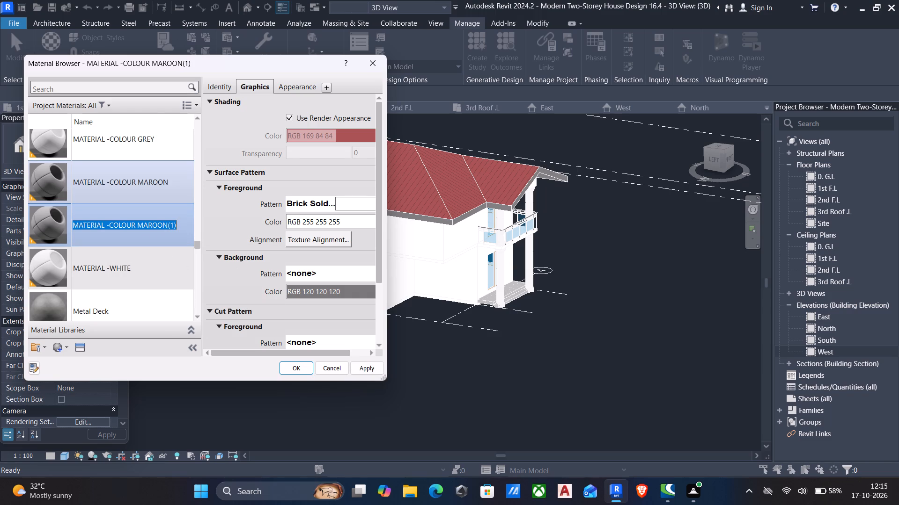
key(BackSpace)
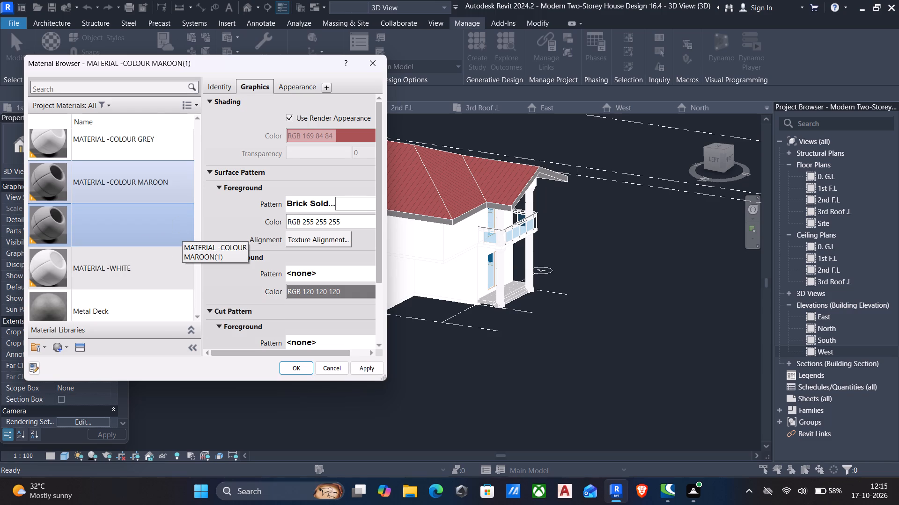
text(split)
key(space)
text(fa)
text(ce co)
text(lour)
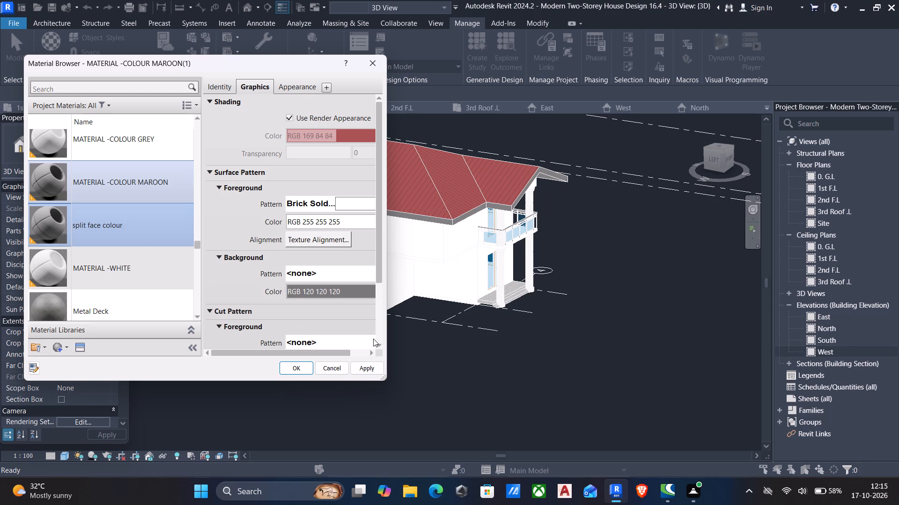
Set the surface foreground pattern of split face colour to <No pattern> and save the material.
click(347, 202)
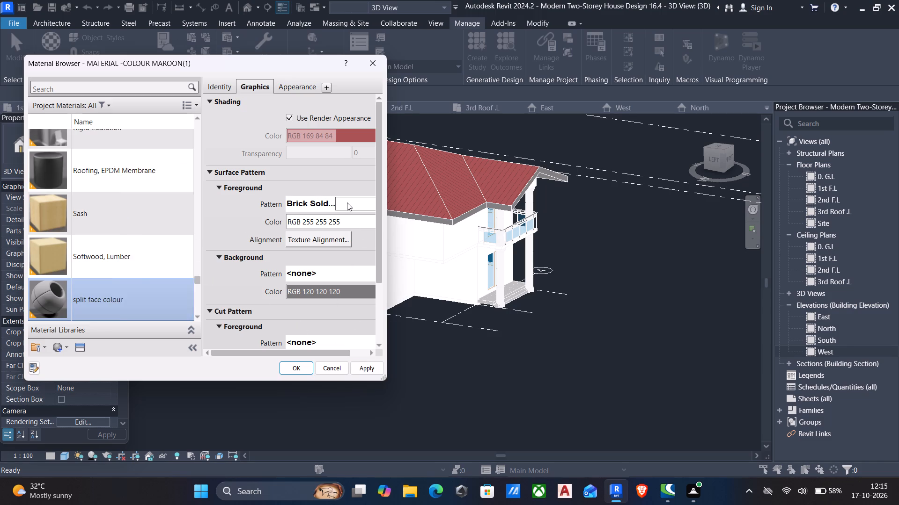
scroll(206, 231, up, 8)
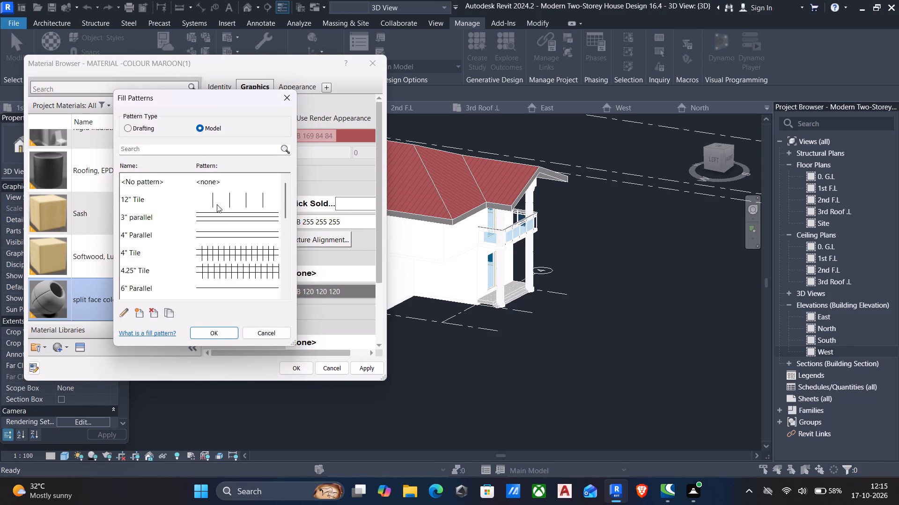
click(213, 180)
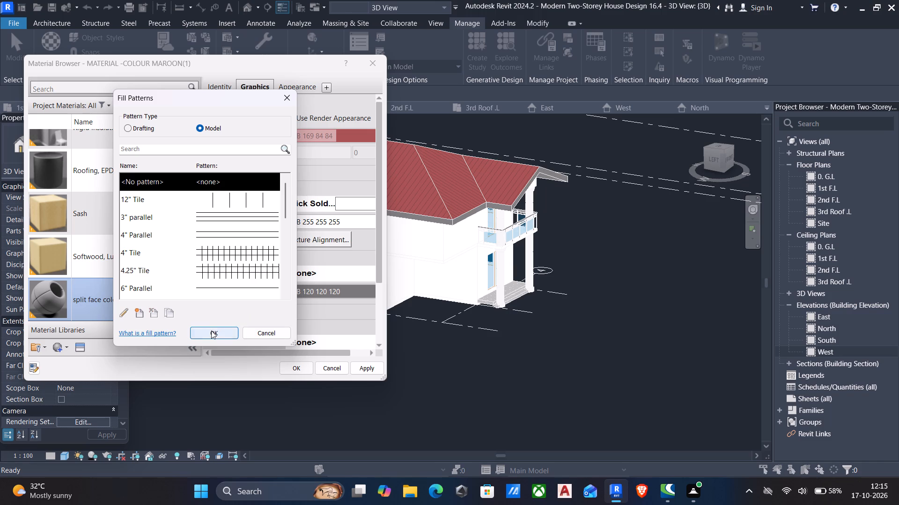
click(211, 331)
click(357, 366)
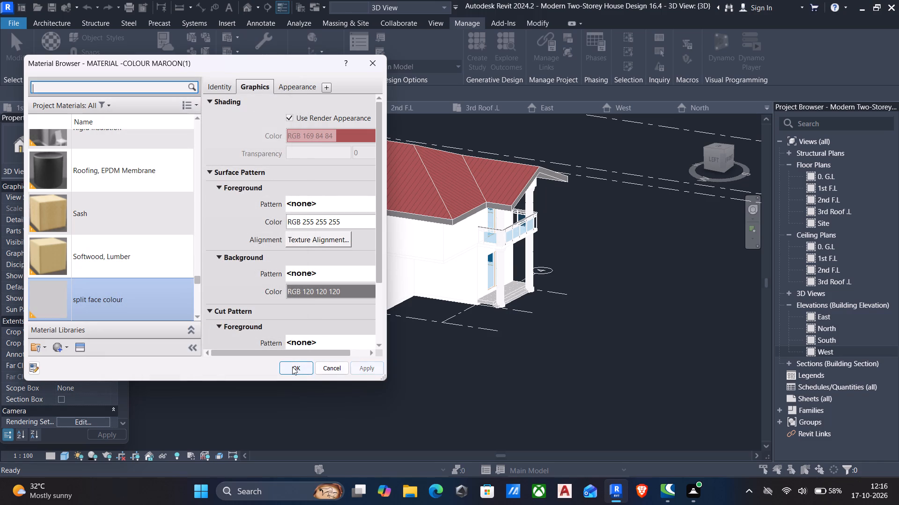
click(292, 367)
Find split face colour in the project materials and paint the upper and lower maroon-band regions of the west wall with it.
scroll(317, 223, up, 3)
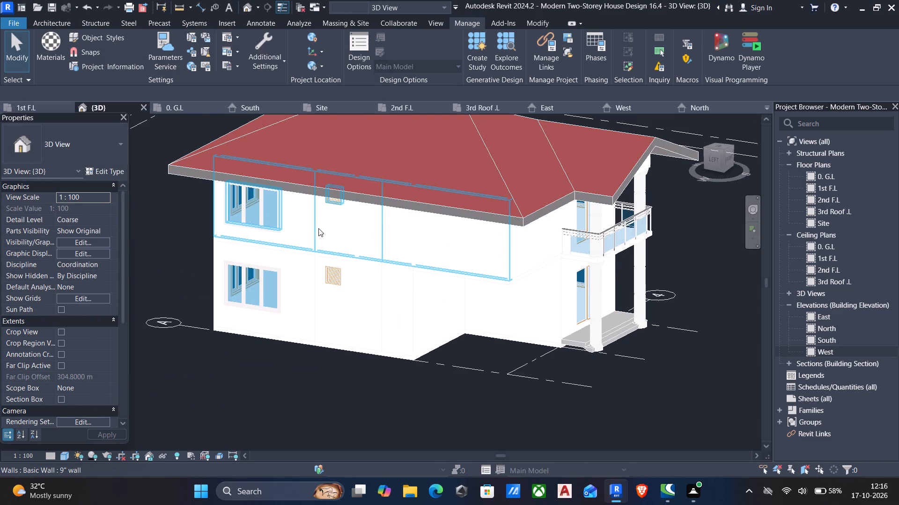
text(pt)
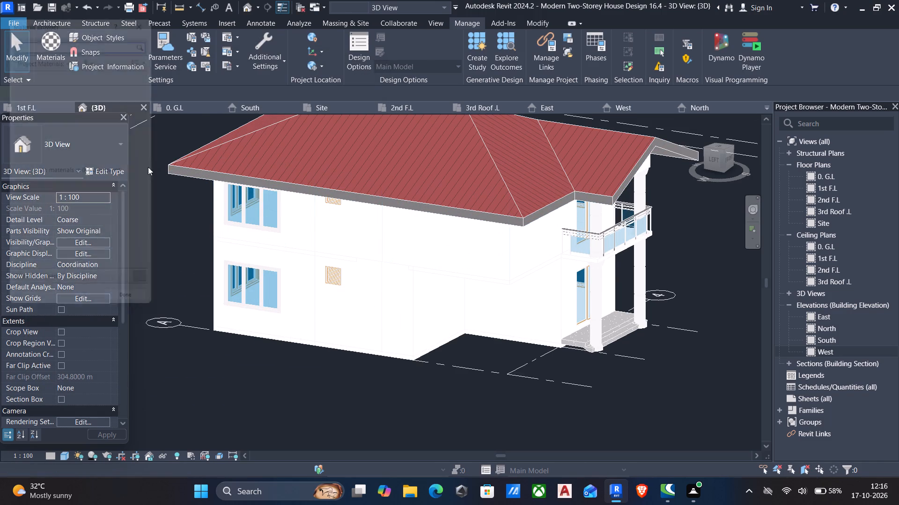
click(74, 35)
key(s)
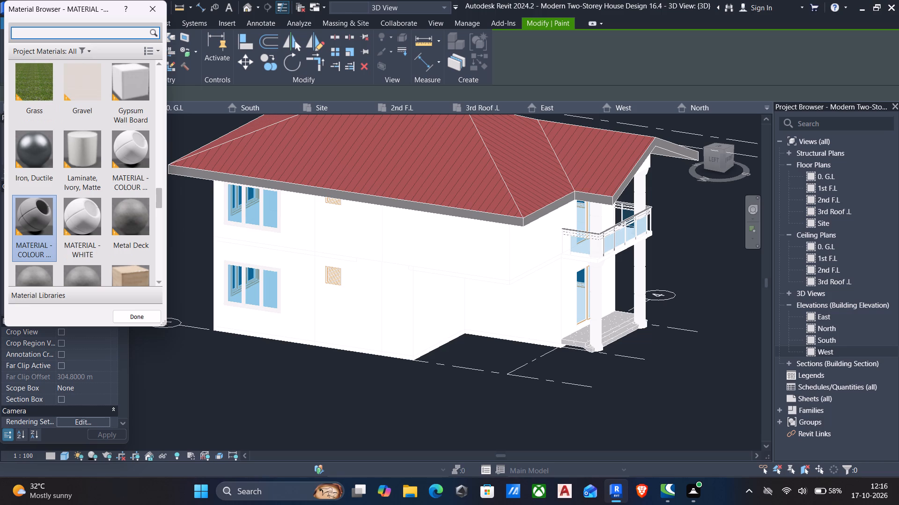
key(p)
text(li)
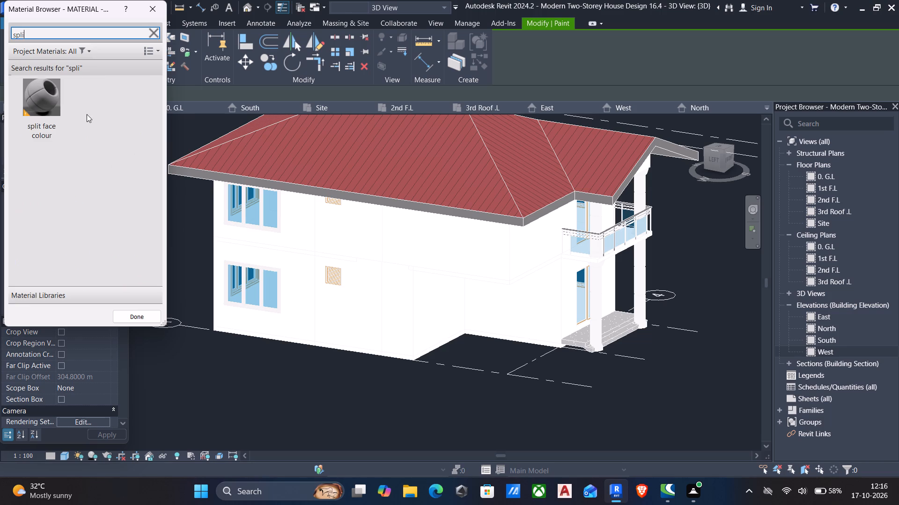
click(37, 105)
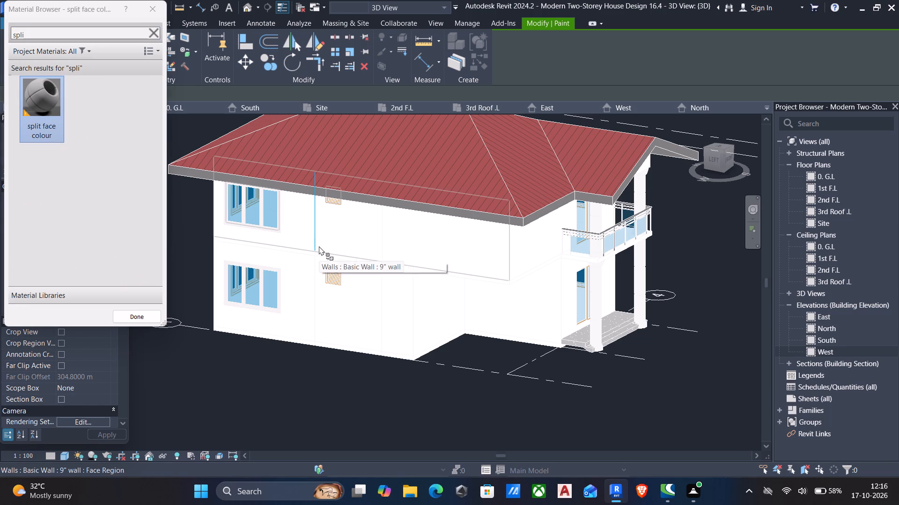
click(347, 244)
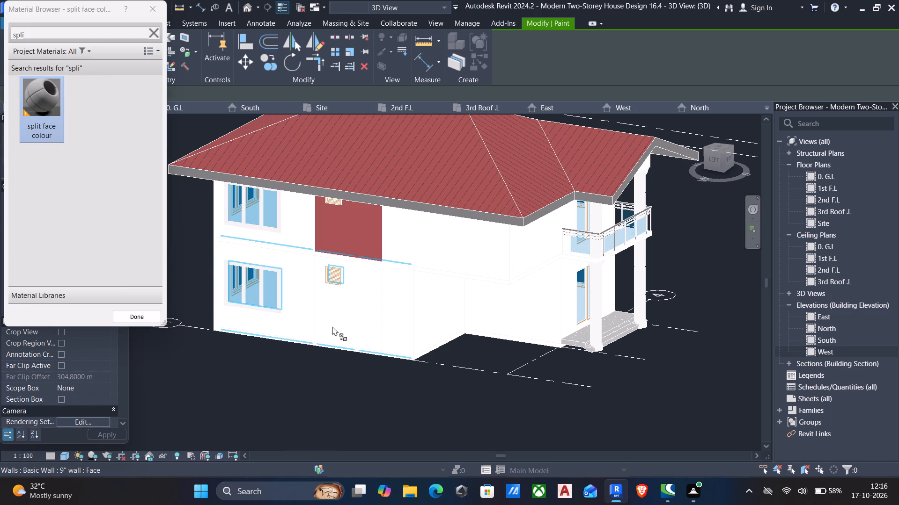
click(340, 340)
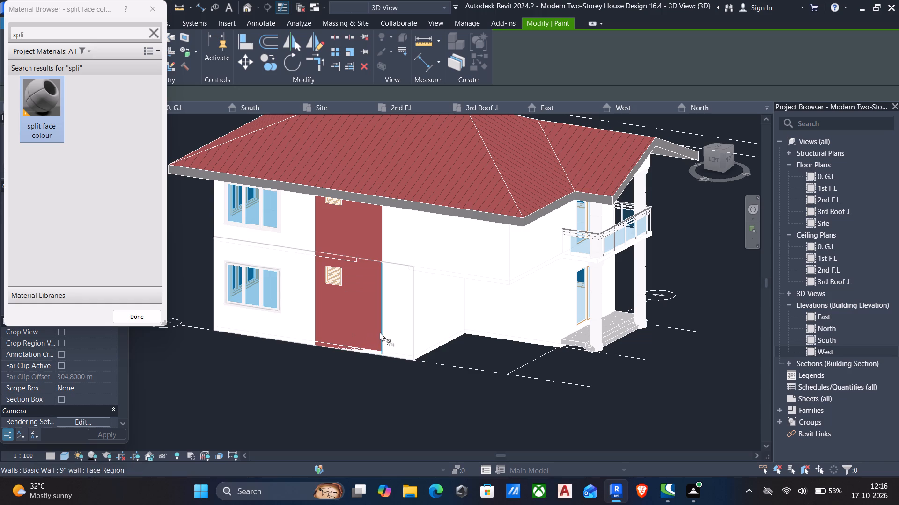
Examine the painted band's lower edge, the house exterior from the front and sides, and the ground-storey louvre window in the band.
scroll(373, 375, up, 8)
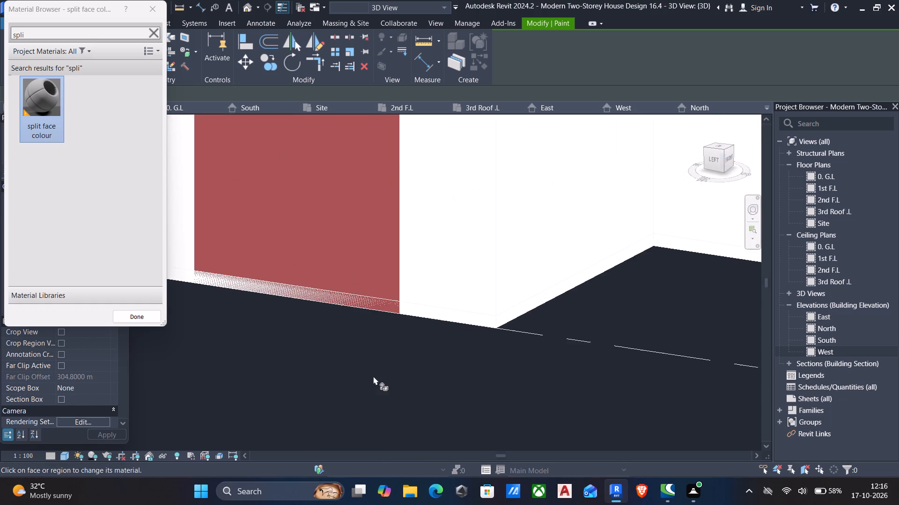
scroll(370, 367, up, 5)
middle_drag(306, 264, 339, 320)
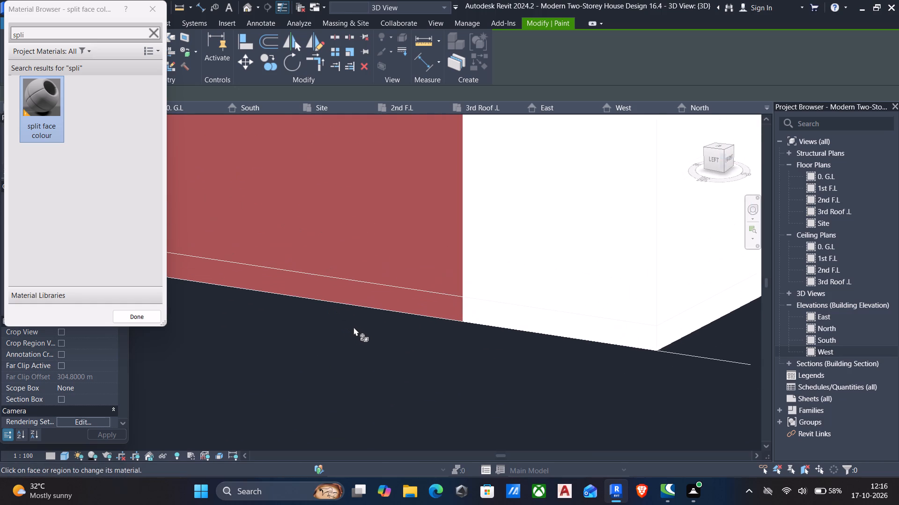
scroll(351, 348, down, 14)
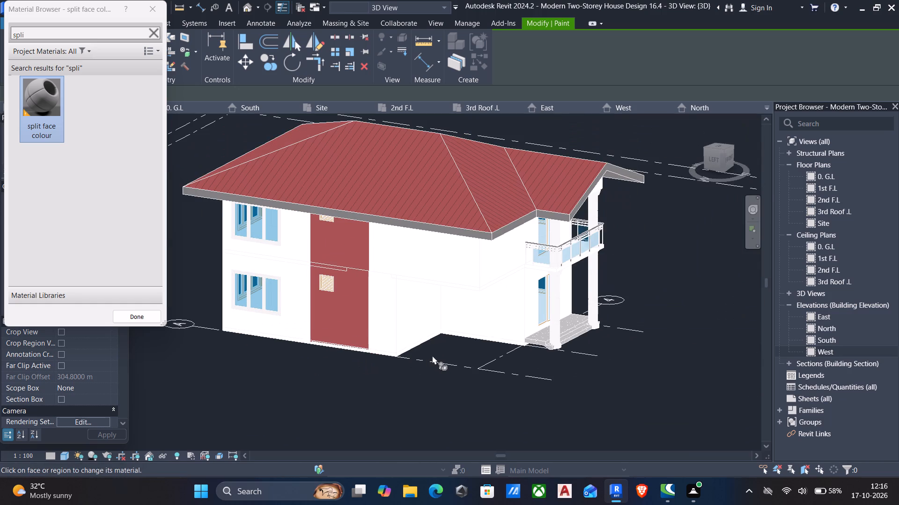
scroll(433, 355, down, 1)
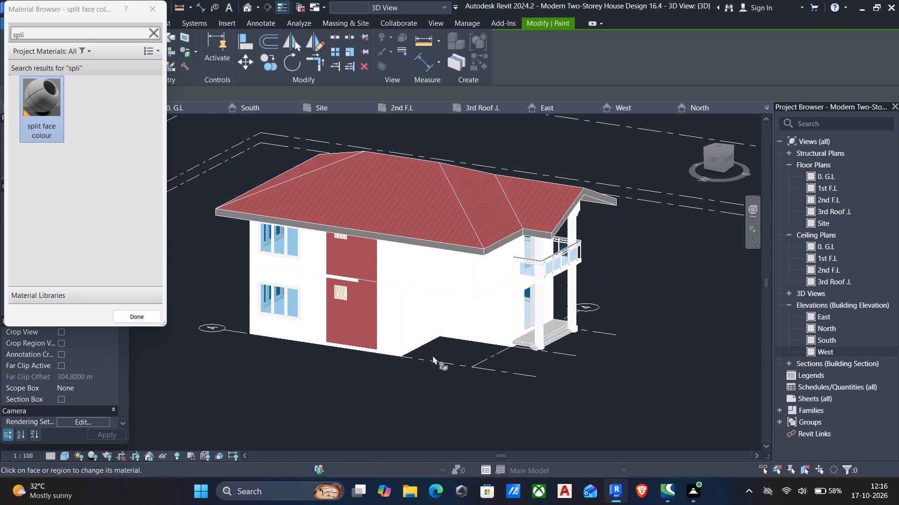
shift+middle_drag(430, 358, 389, 332)
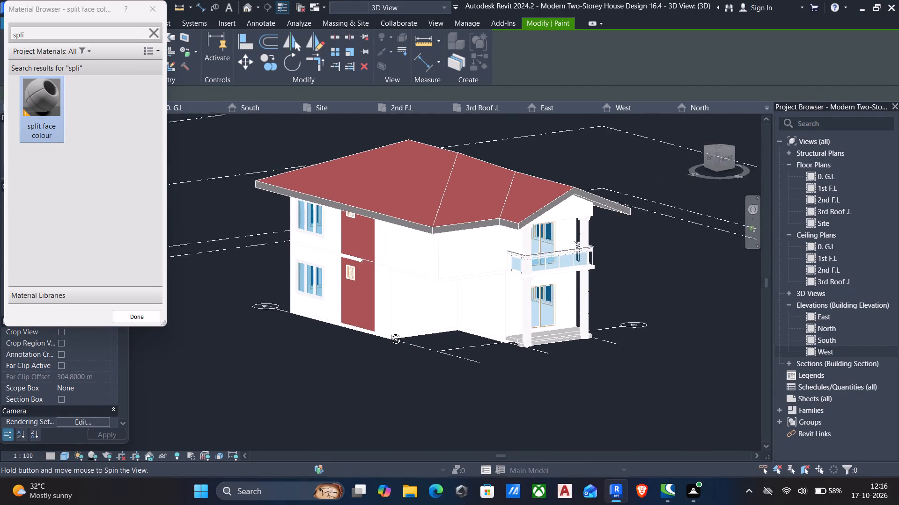
shift+middle_drag(389, 332, 476, 323)
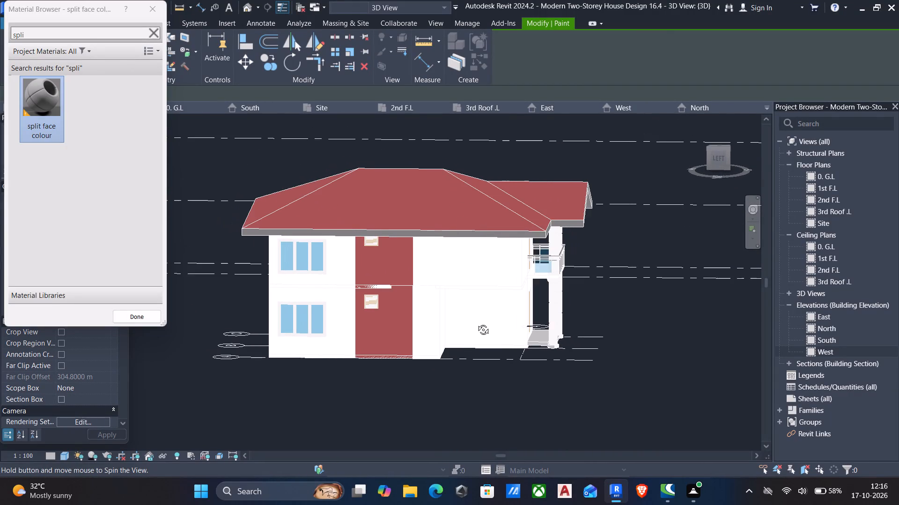
shift+middle_drag(476, 323, 233, 325)
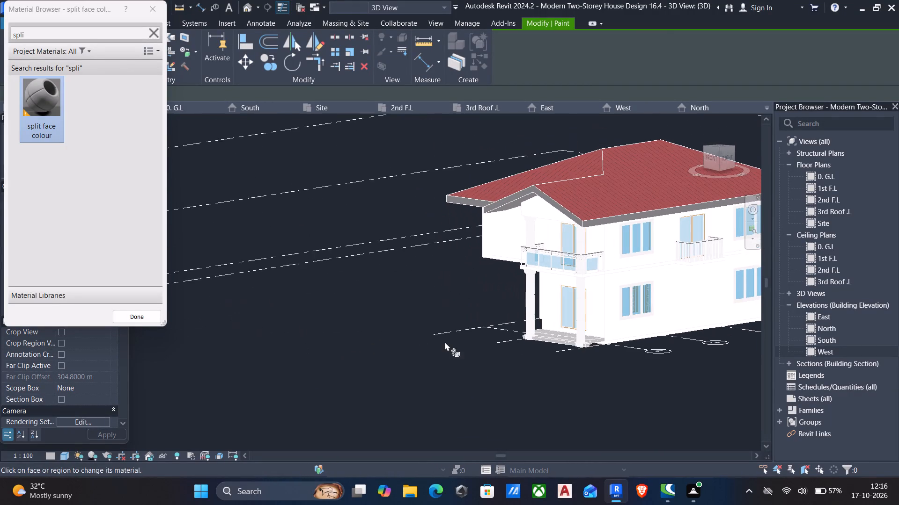
middle_drag(449, 339, 124, 391)
key(Escape)
middle_drag(468, 370, 538, 371)
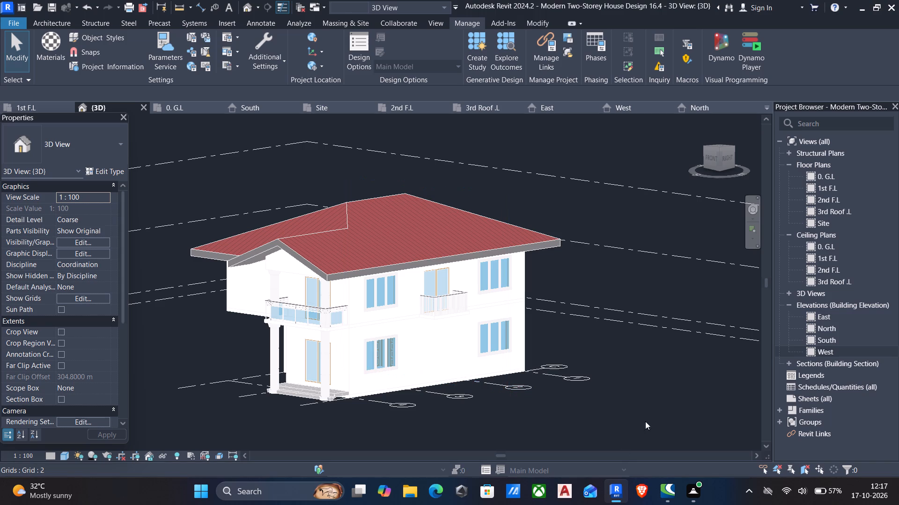
scroll(636, 374, down, 3)
middle_drag(631, 369, 702, 380)
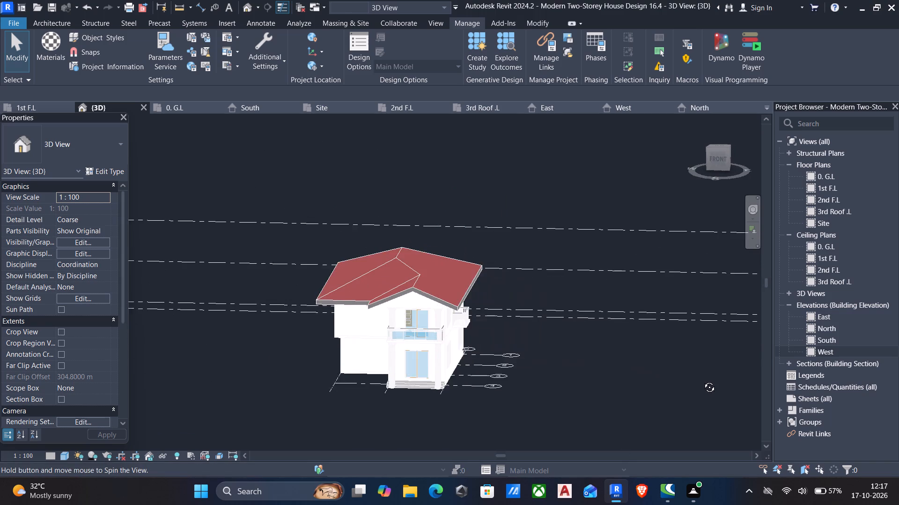
middle_drag(702, 380, 788, 401)
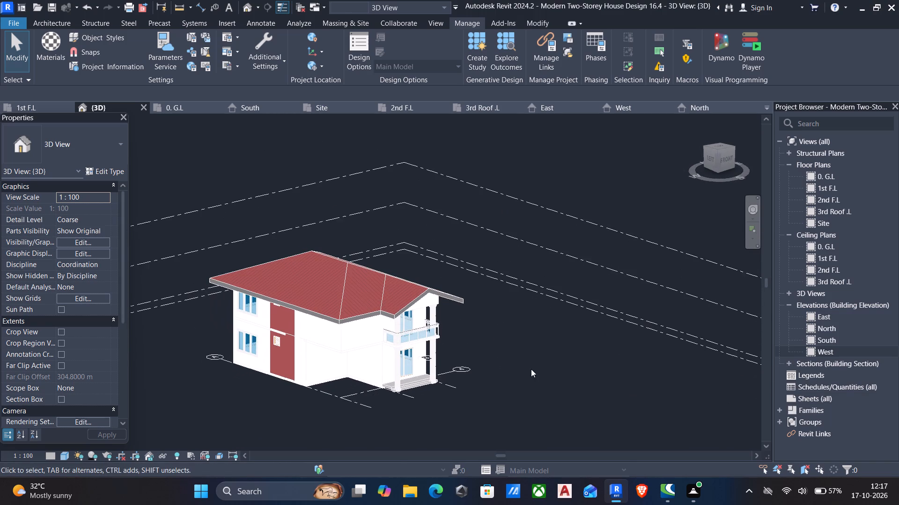
middle_drag(531, 369, 560, 353)
shift+middle_drag(561, 352, 660, 330)
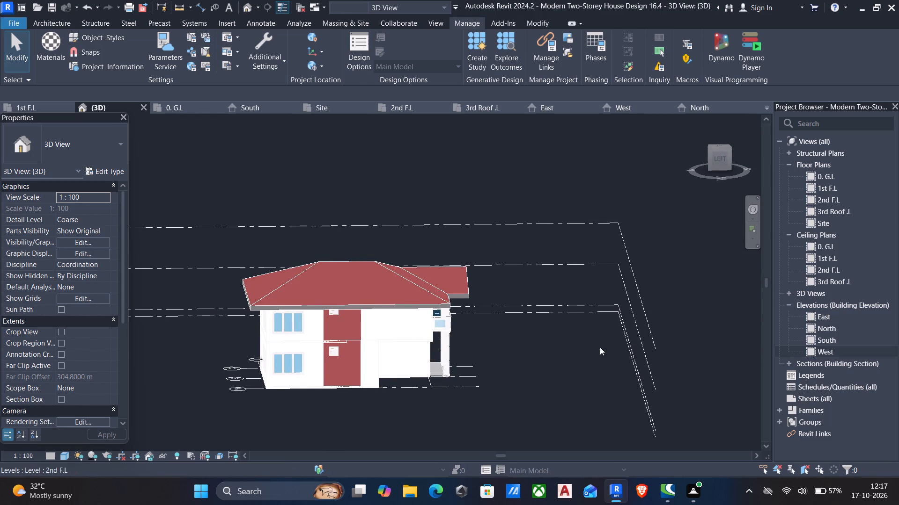
scroll(405, 387, up, 5)
scroll(304, 353, up, 5)
middle_drag(304, 350, 443, 349)
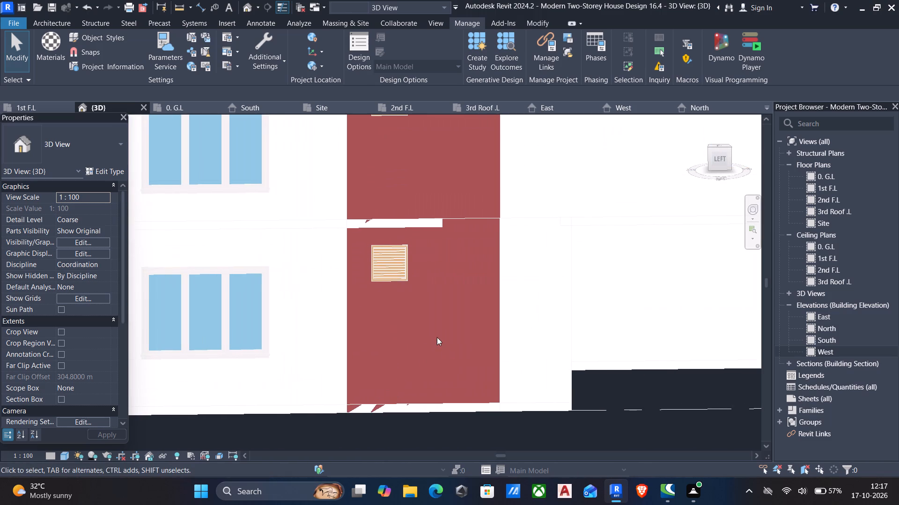
click(382, 270)
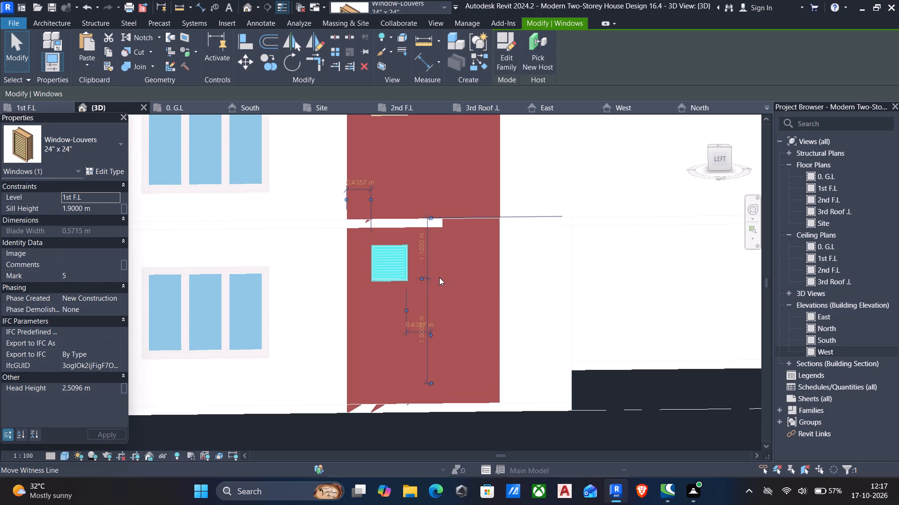
key(Escape)
Load the TV - Flat Screen and TV Stand families from the Furniture folder of the US family library.
click(42, 24)
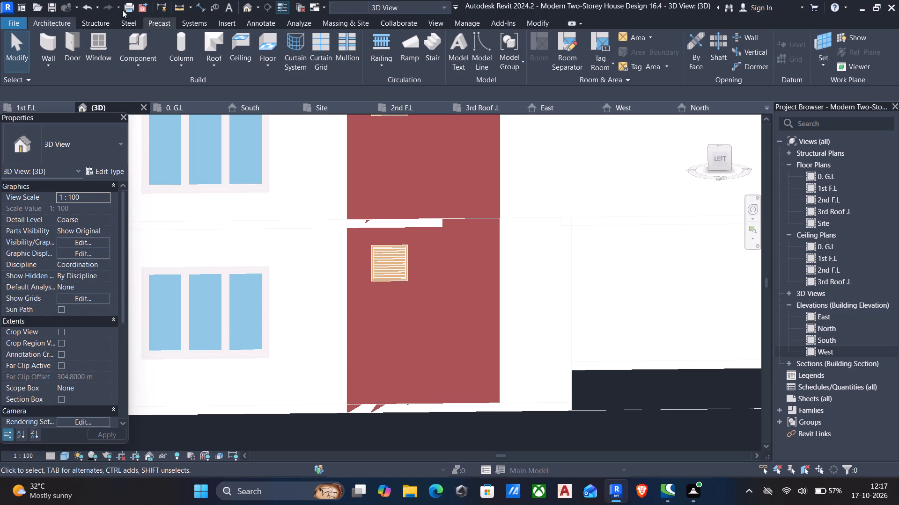
click(224, 19)
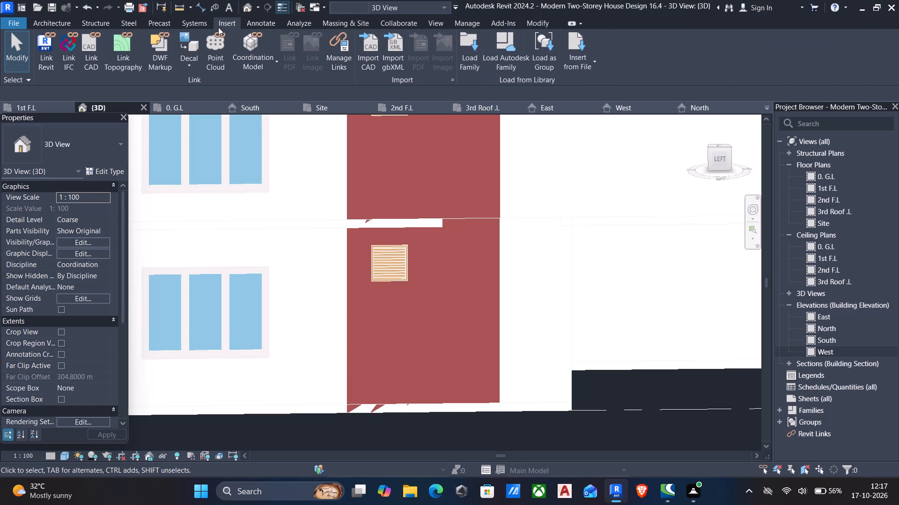
click(473, 45)
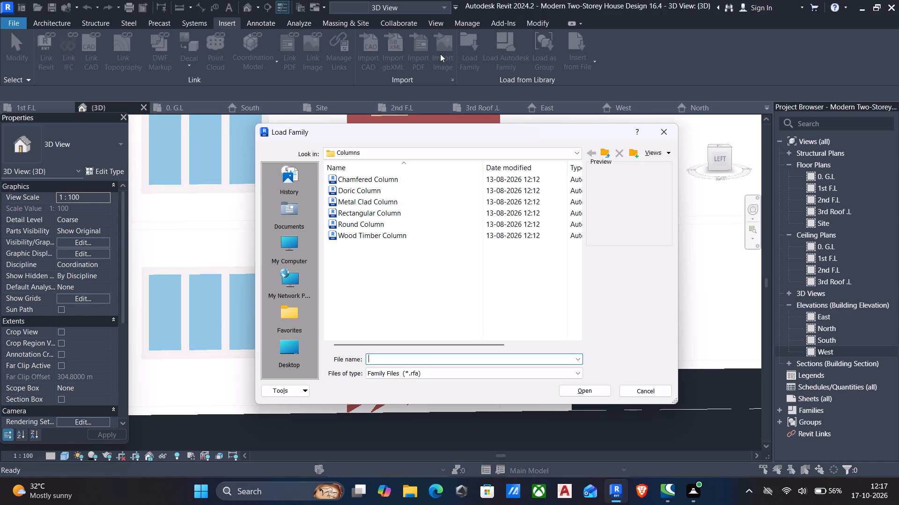
click(600, 148)
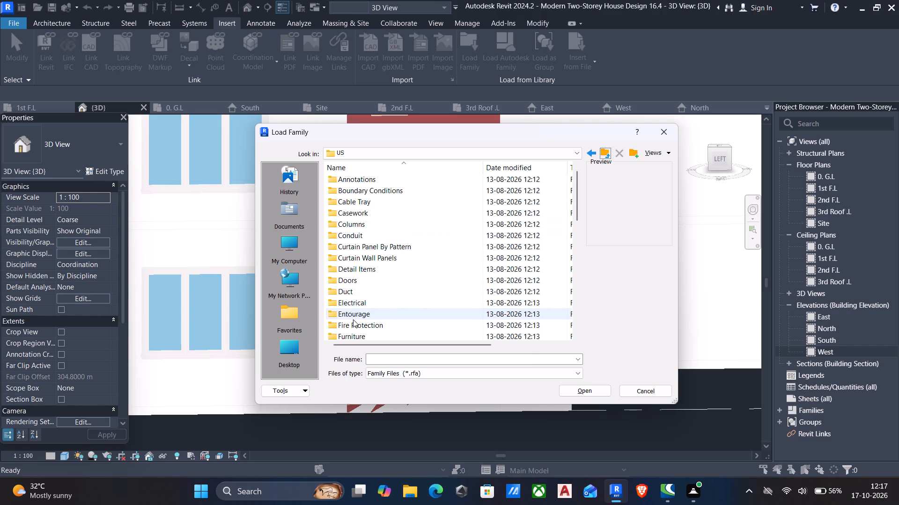
triple_click(330, 334)
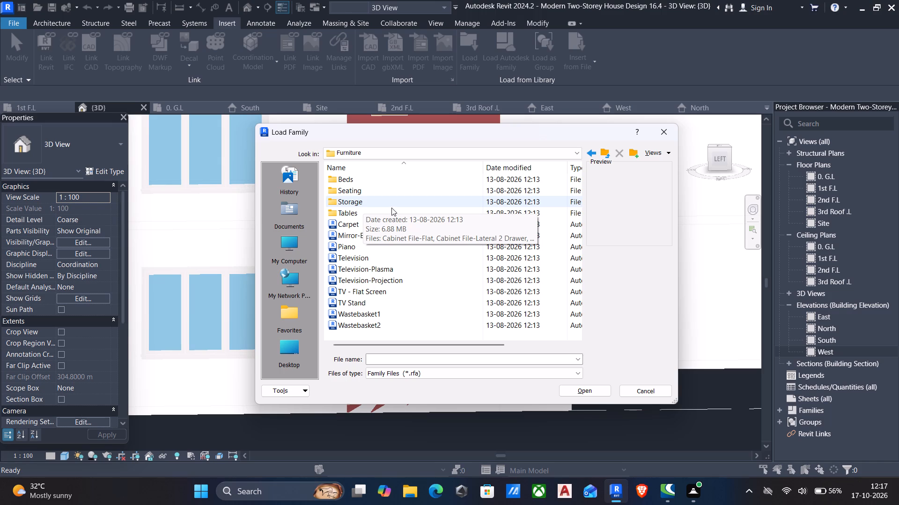
click(366, 282)
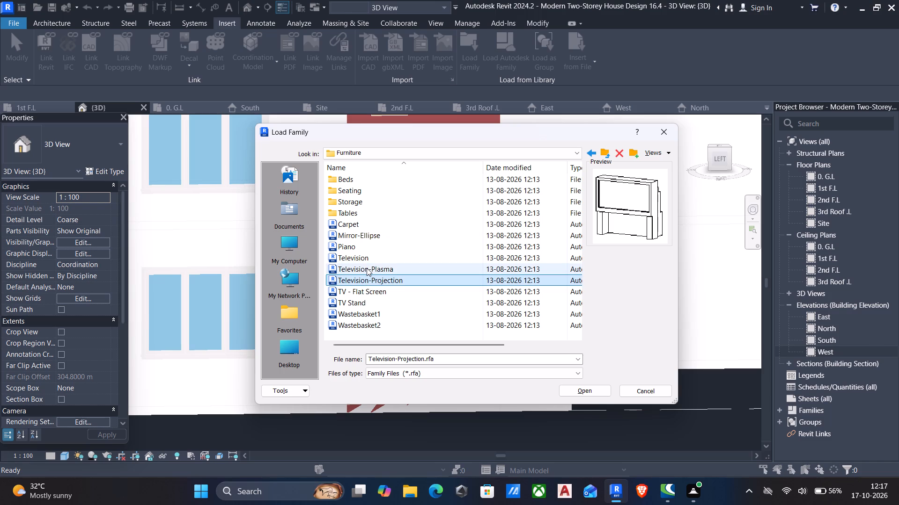
click(367, 267)
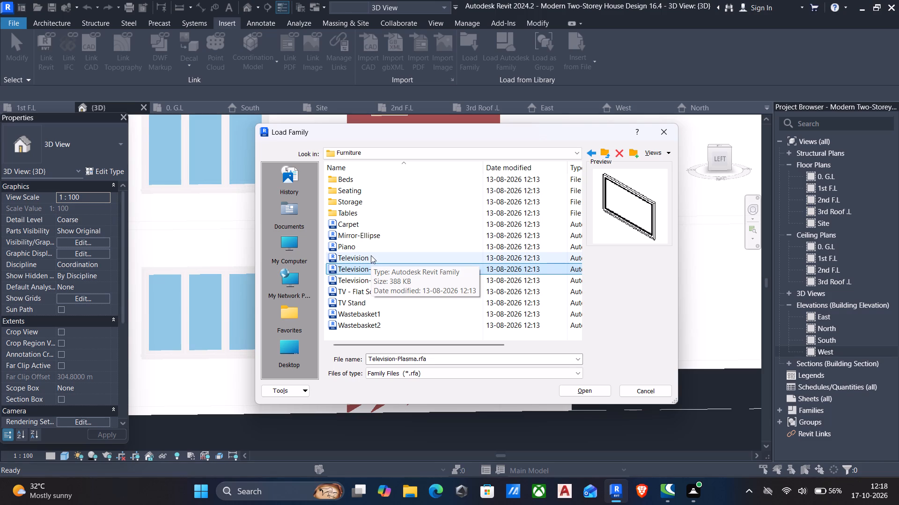
click(367, 309)
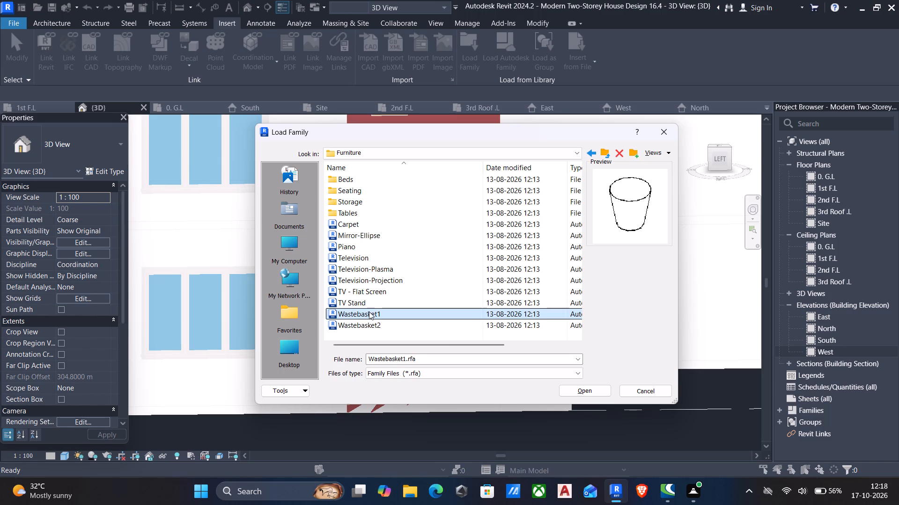
click(363, 304)
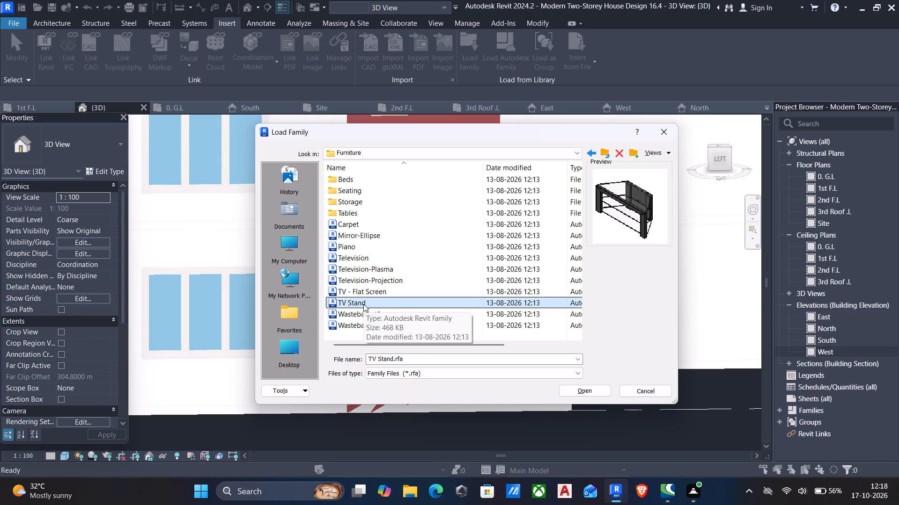
ctrl+click(367, 294)
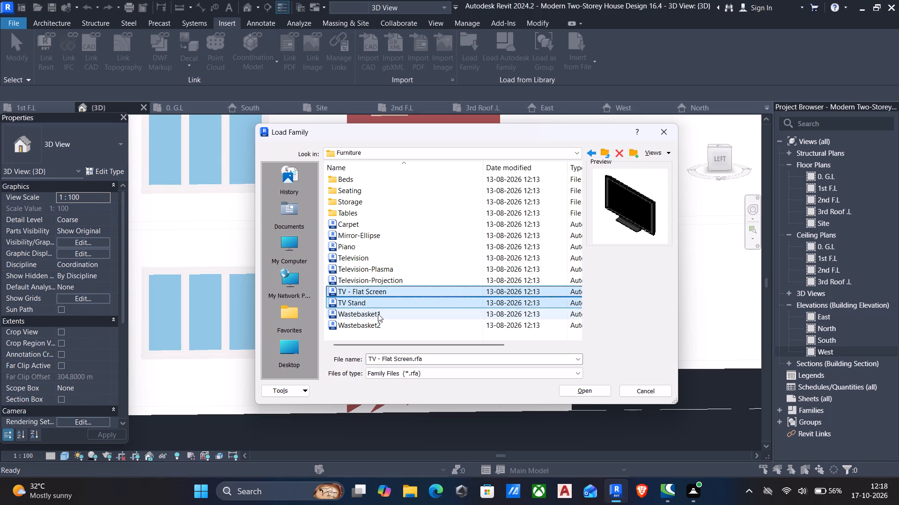
click(567, 388)
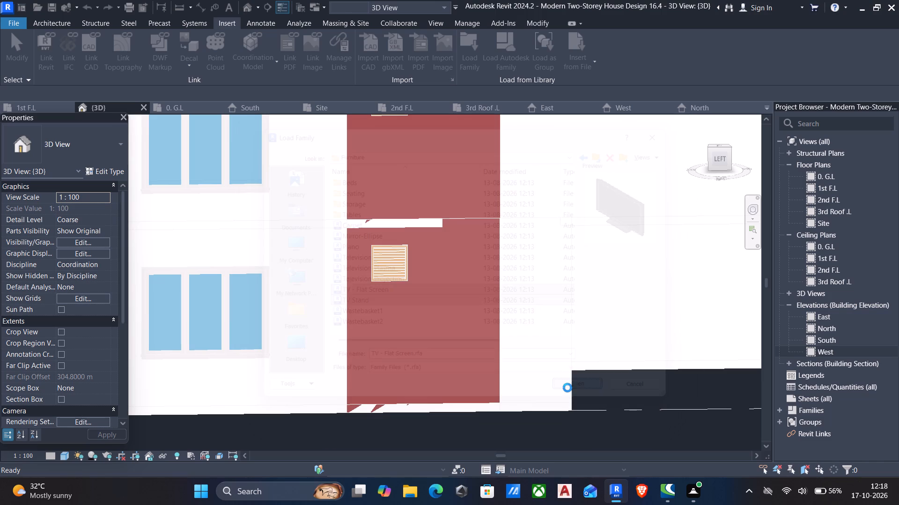
Compare the bed models in the Beds folder of the Furniture library and load the Bed-Box family.
middle_drag(535, 353, 575, 357)
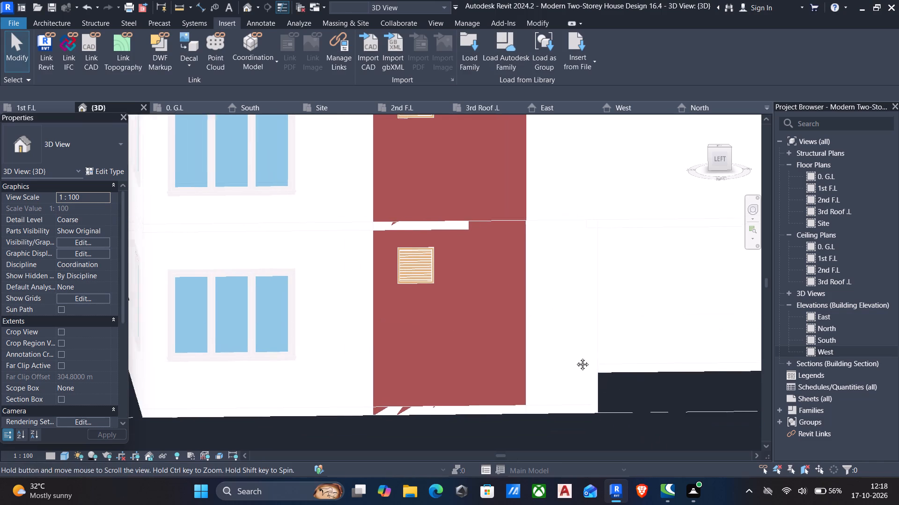
middle_drag(575, 357, 582, 357)
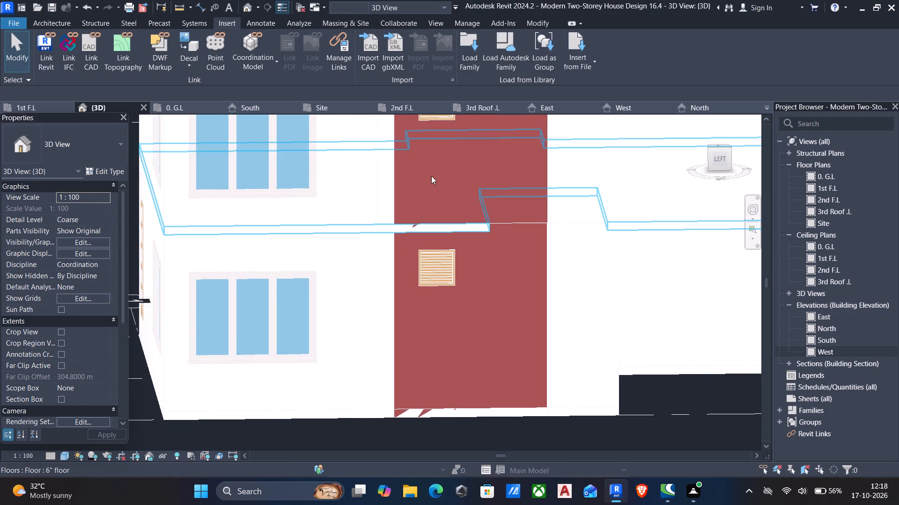
click(470, 46)
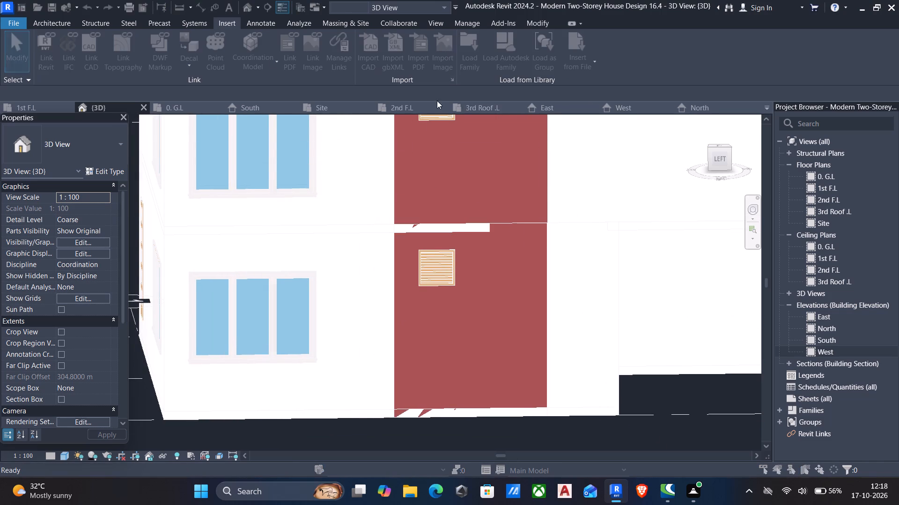
double_click(331, 179)
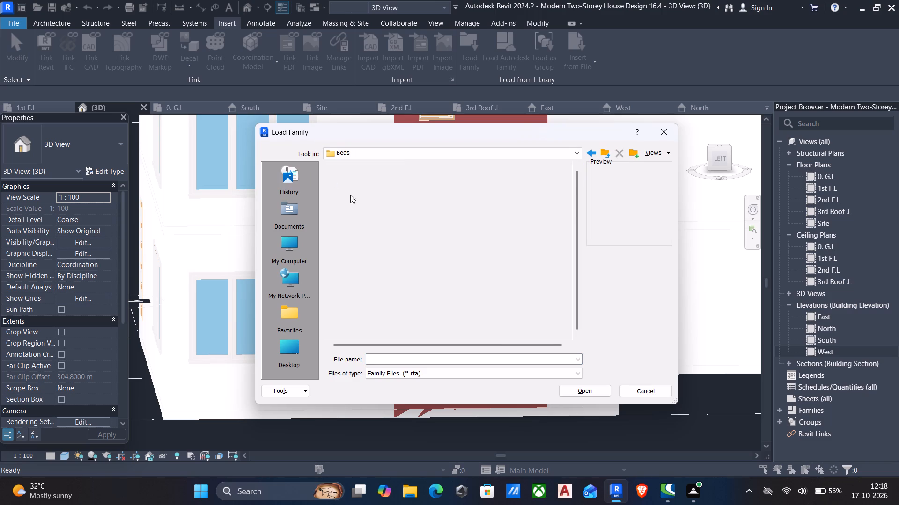
click(349, 181)
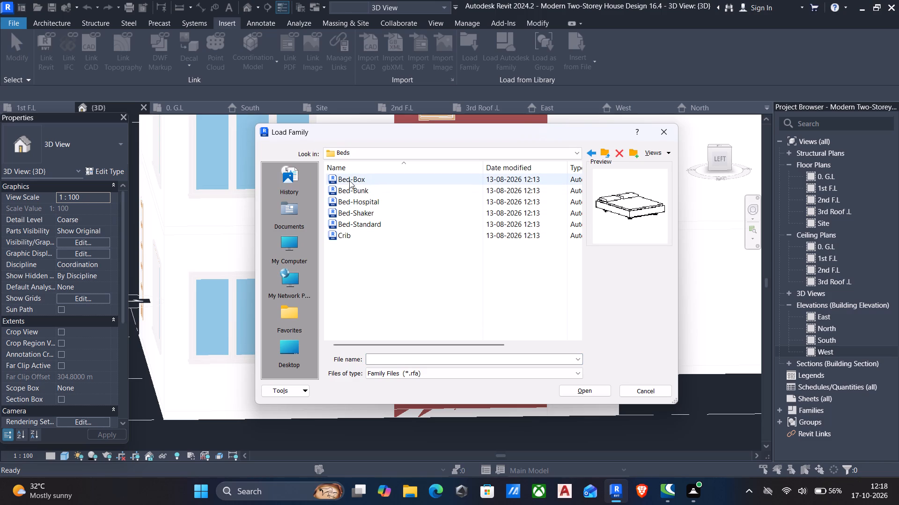
click(362, 191)
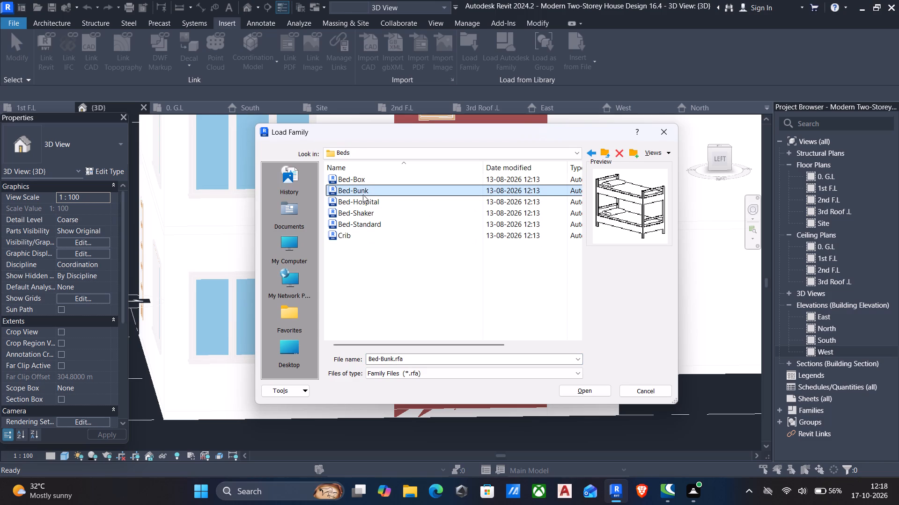
click(375, 203)
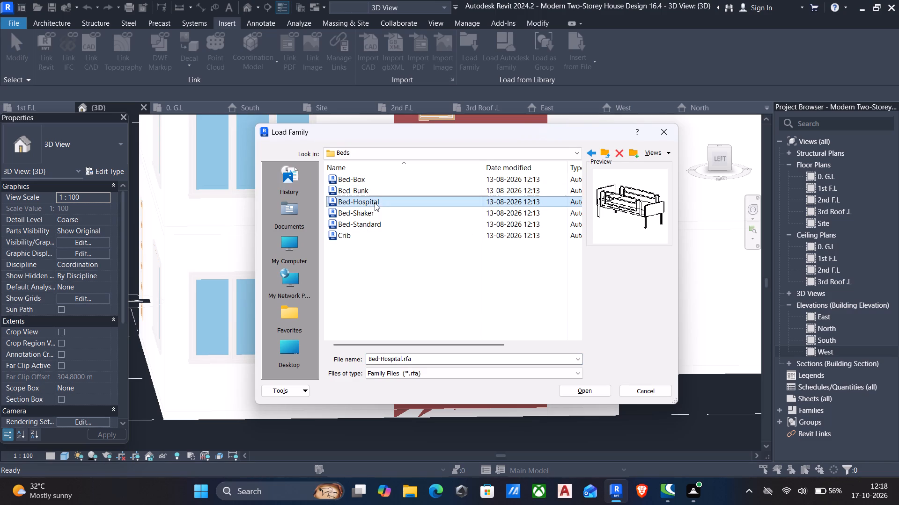
click(386, 216)
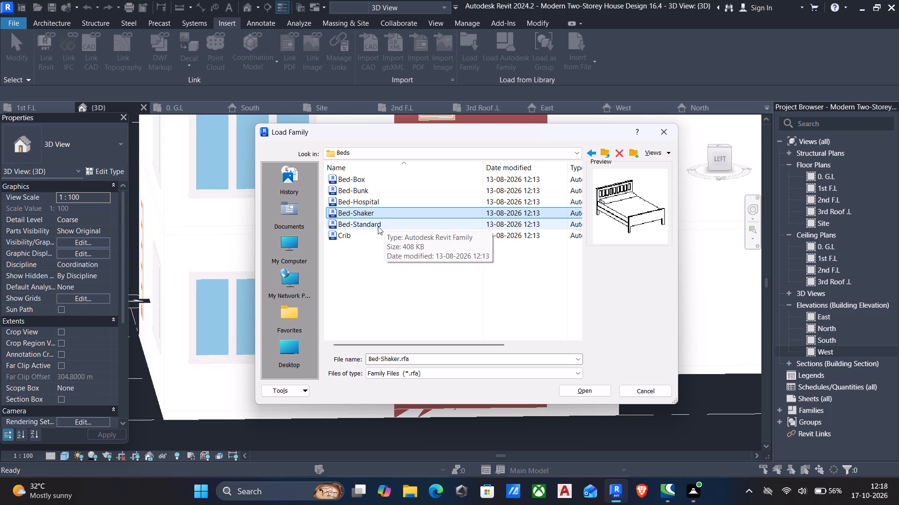
click(364, 184)
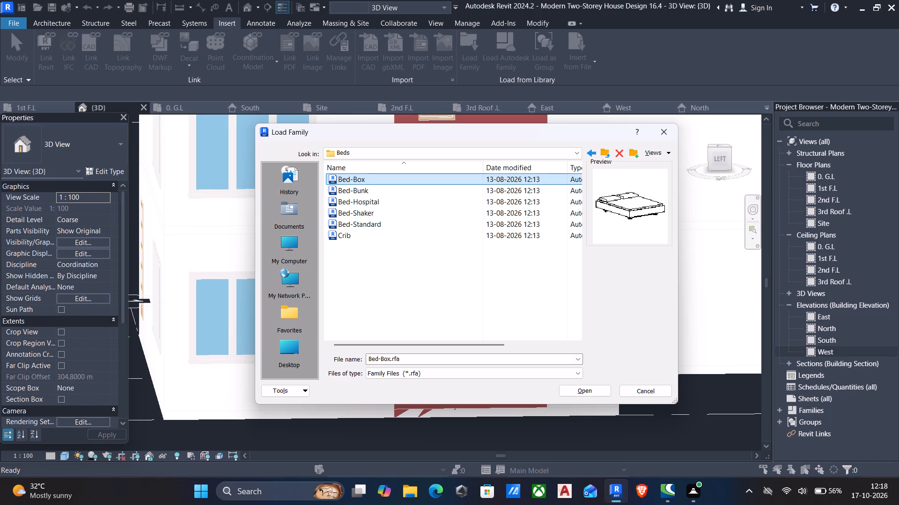
click(596, 392)
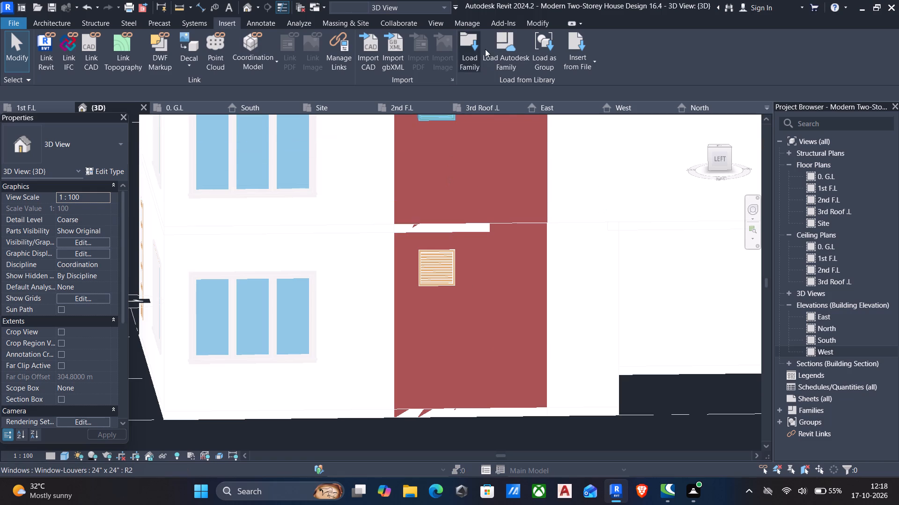
Choose Chair-Corbu and Sofa-Corbu in the Seating folder of the Furniture library and load the selection.
click(469, 48)
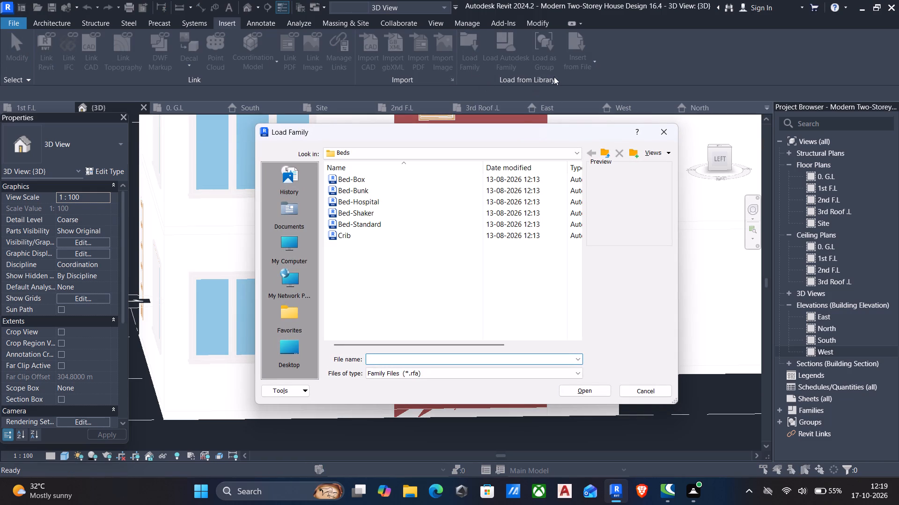
click(606, 152)
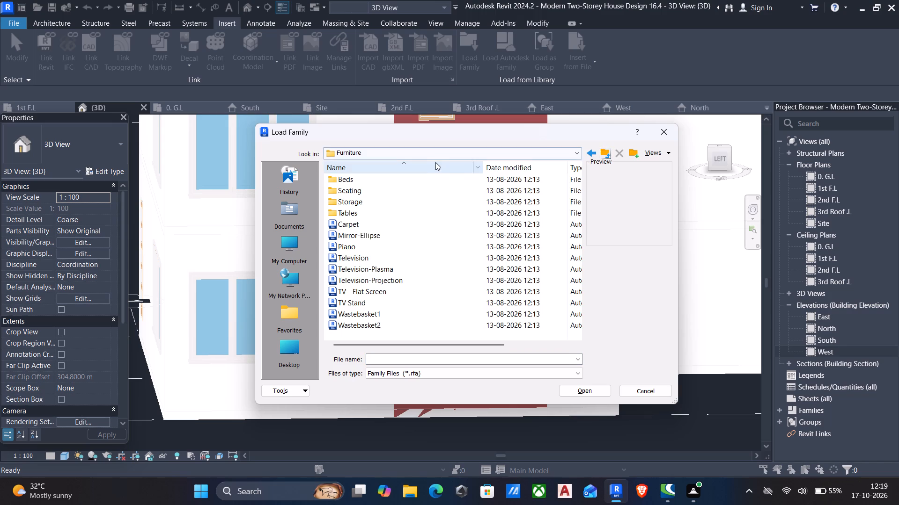
double_click(336, 192)
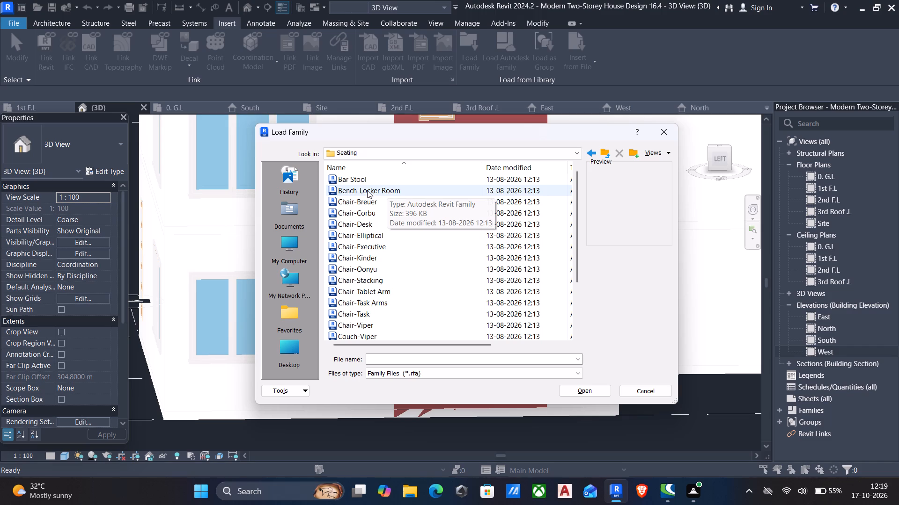
click(365, 177)
key(Down)
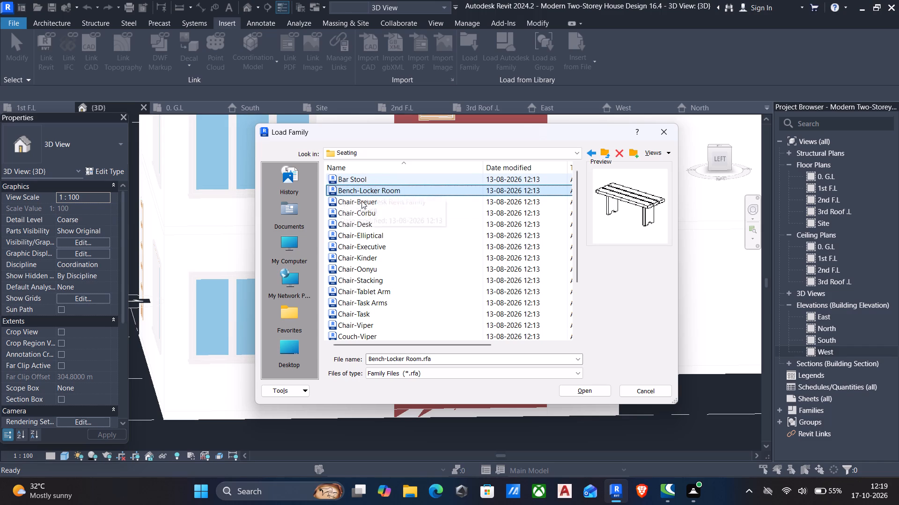
click(362, 215)
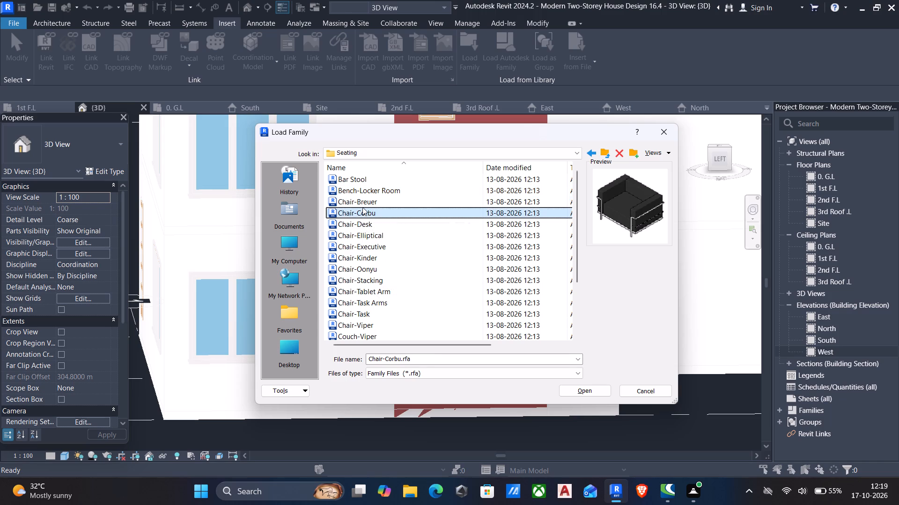
ctrl+click(361, 212)
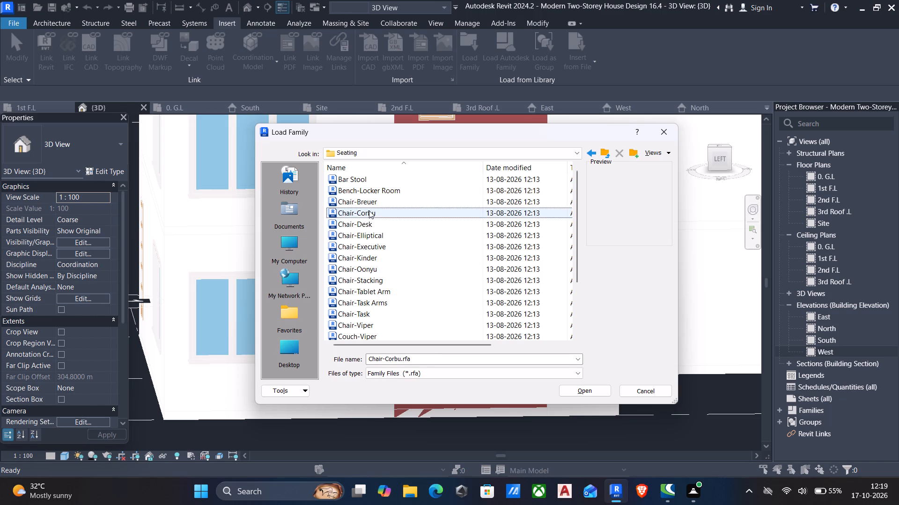
click(359, 209)
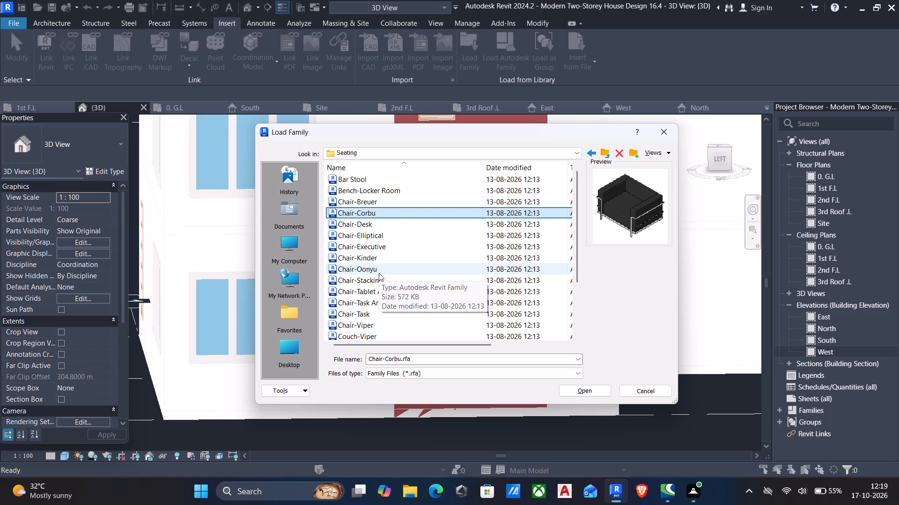
scroll(374, 294, down, 4)
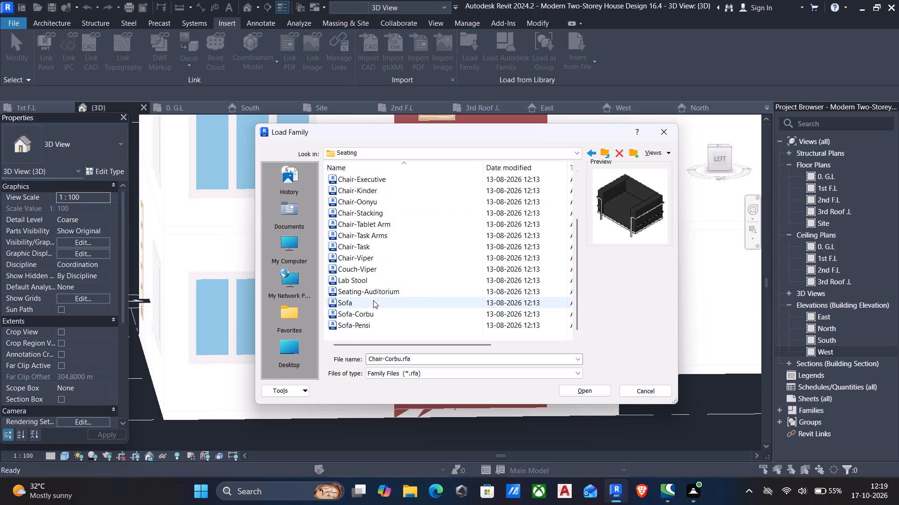
ctrl+click(347, 315)
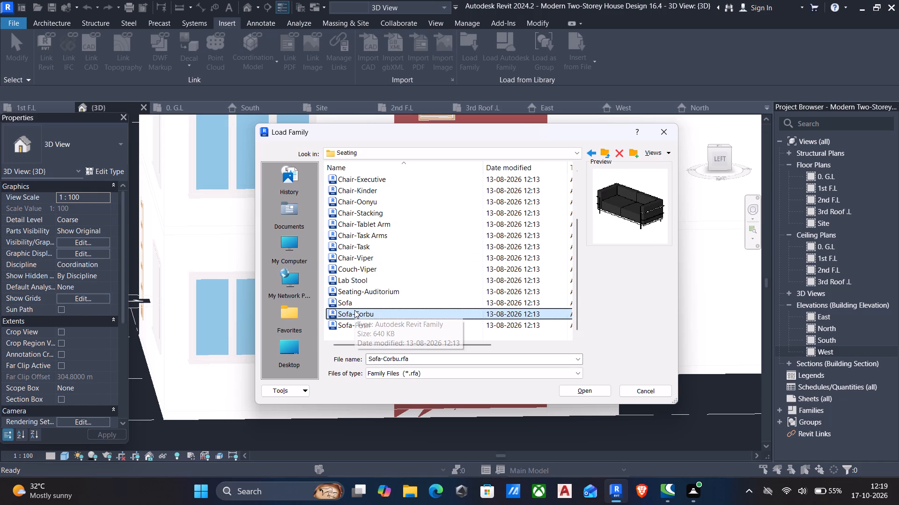
click(576, 392)
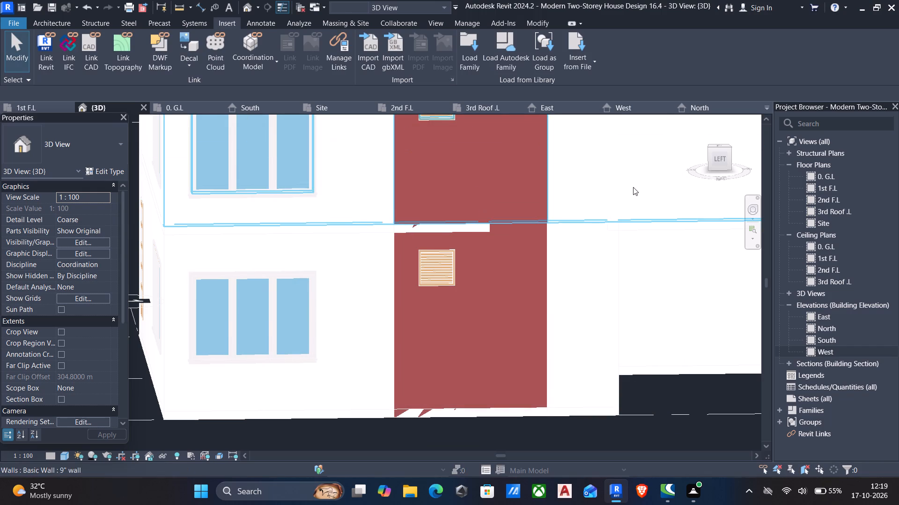
Examine the previews of the desk, coffee-table and conference-table families in the Tables folder of the Furniture library.
click(473, 53)
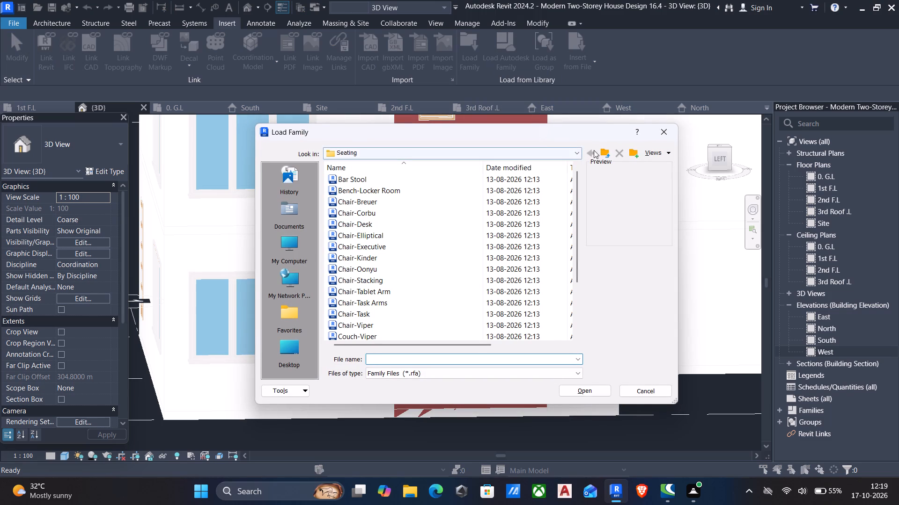
click(608, 151)
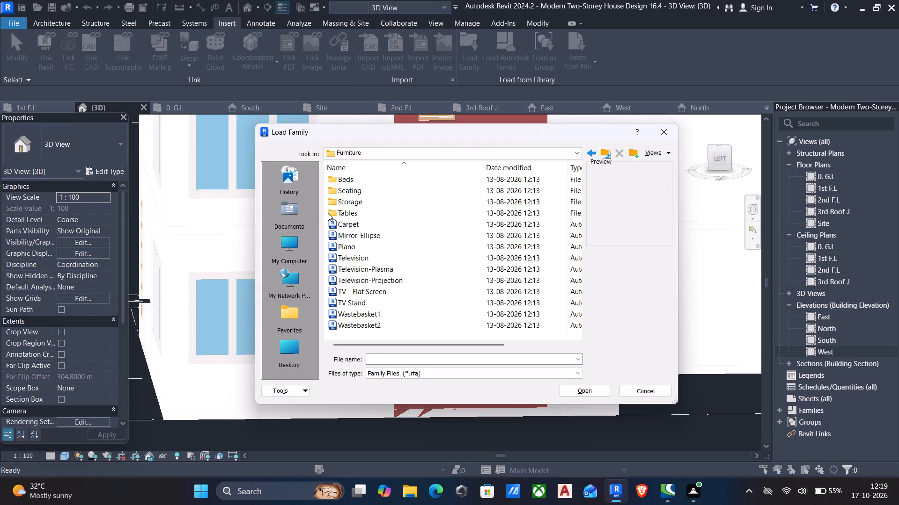
double_click(328, 213)
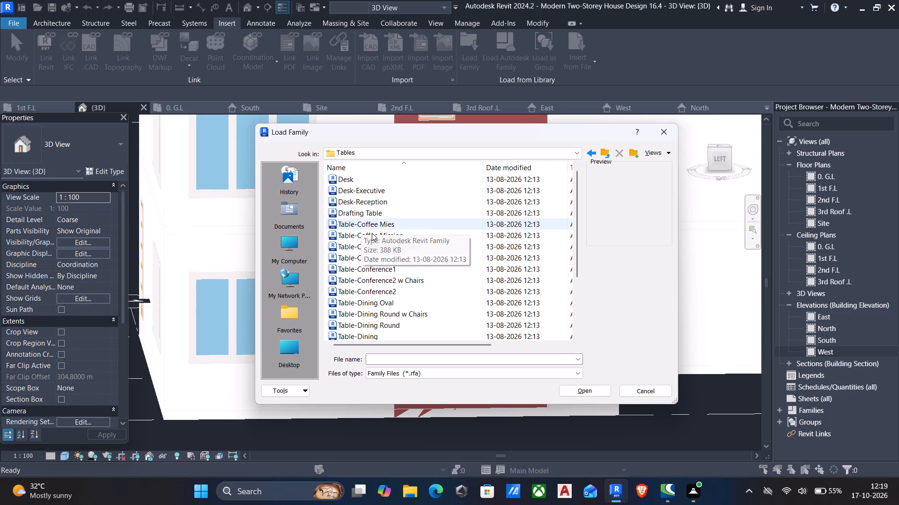
click(372, 226)
click(366, 234)
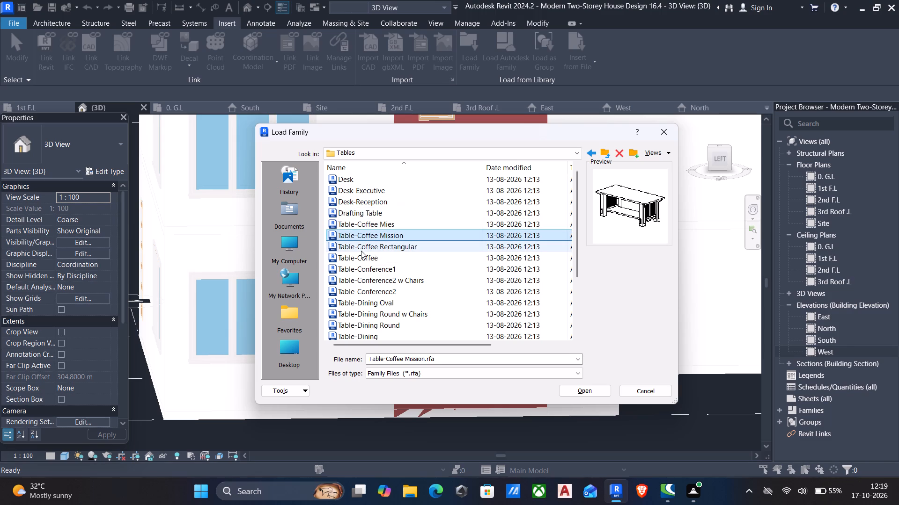
click(360, 245)
click(353, 257)
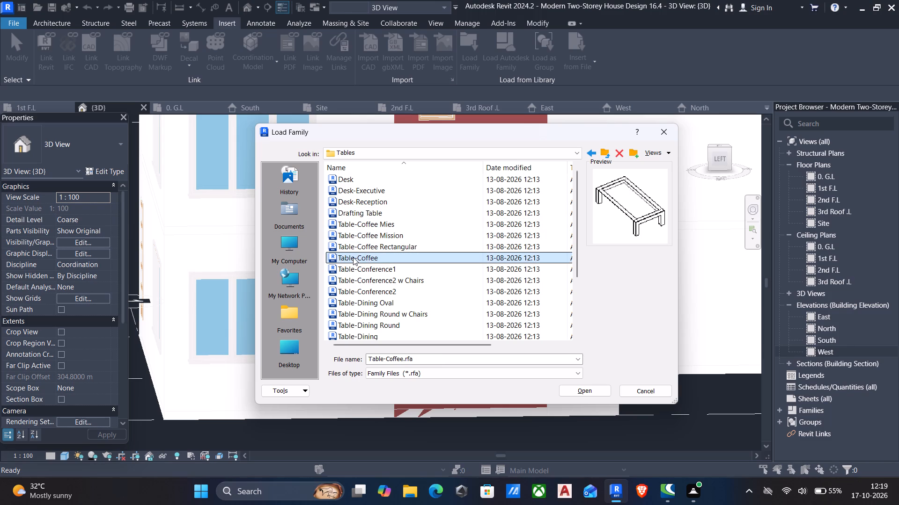
click(350, 268)
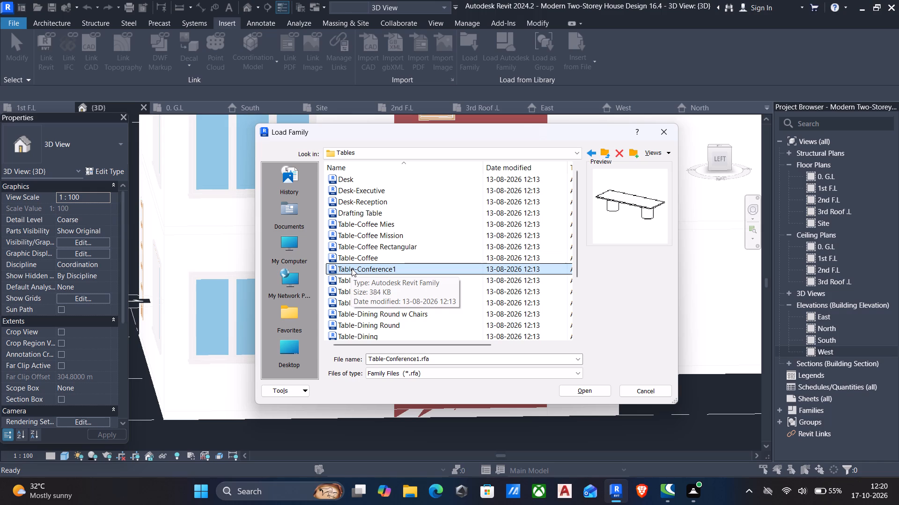
click(358, 221)
key(Up)
key(Up)
key(Up)
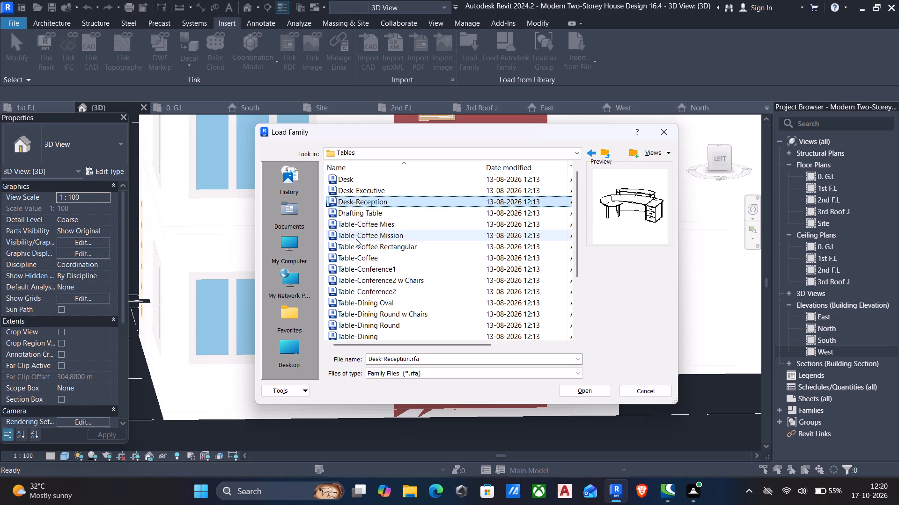
key(Down)
key(Down)
key(Down)
key(Down)
key(Down)
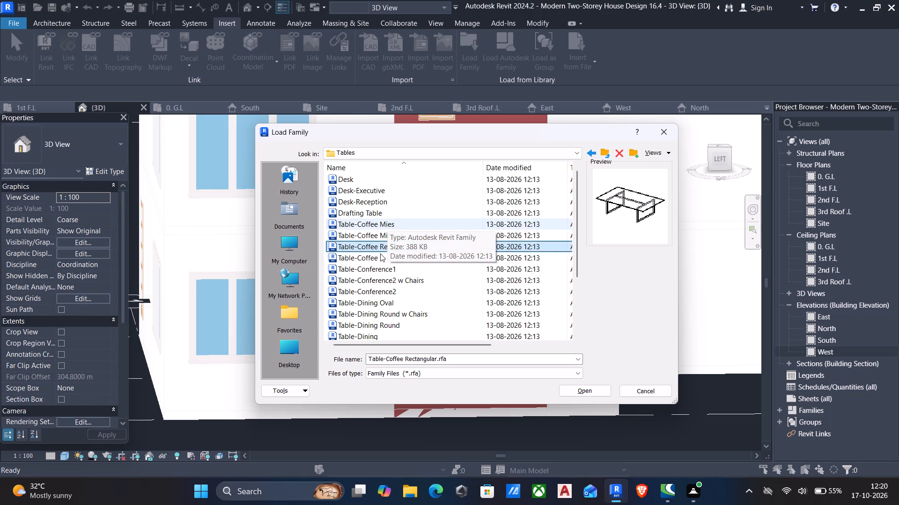
Choose Table-Dining Round w Chairs and Table-Coffee Mies in the Tables folder of the Furniture library and load both families.
scroll(378, 264, down, 6)
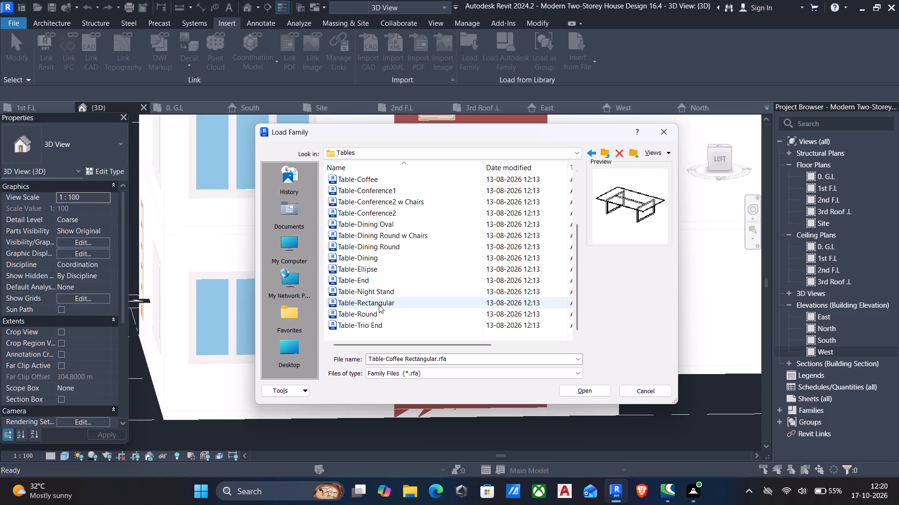
click(378, 239)
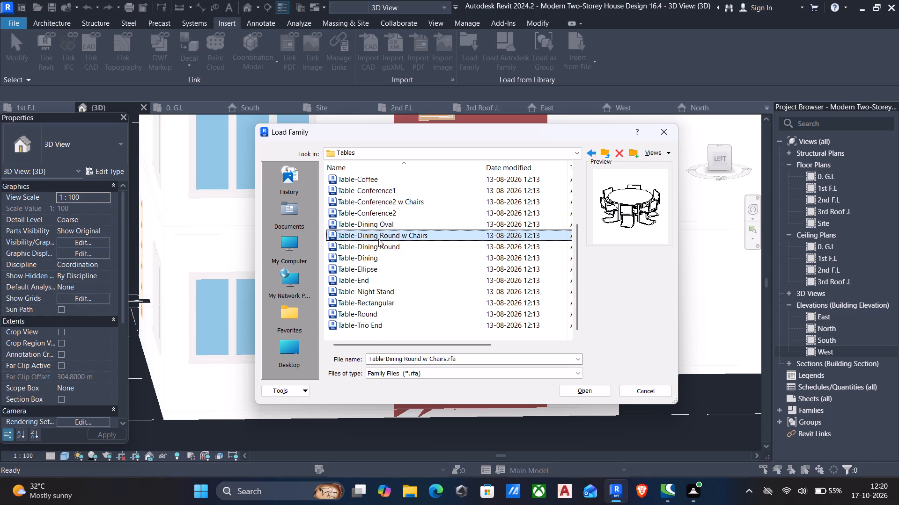
ctrl+click(378, 239)
scroll(378, 239, down, 5)
scroll(378, 247, up, 3)
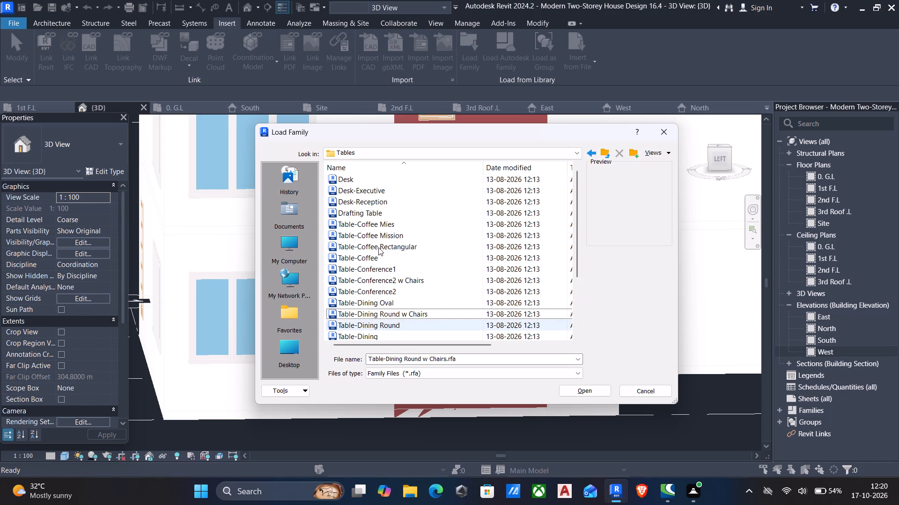
scroll(378, 247, up, 2)
scroll(378, 247, down, 6)
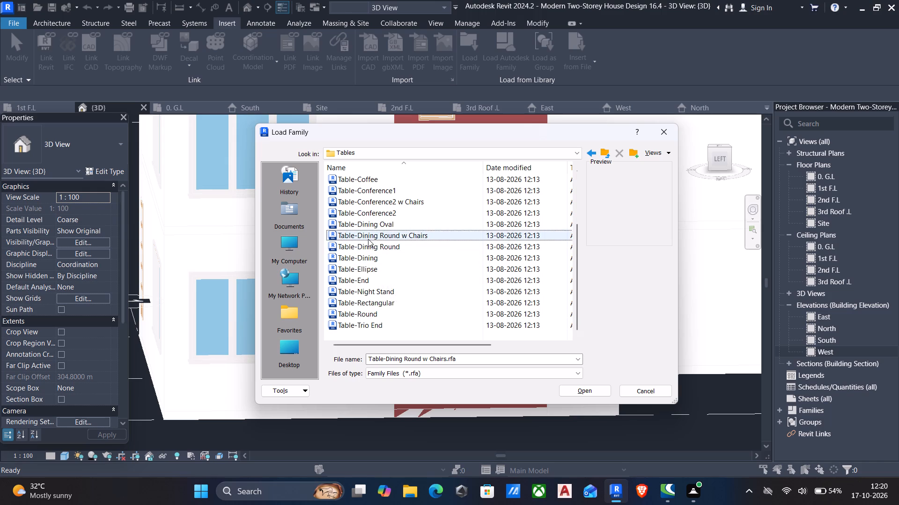
click(368, 239)
scroll(379, 263, up, 10)
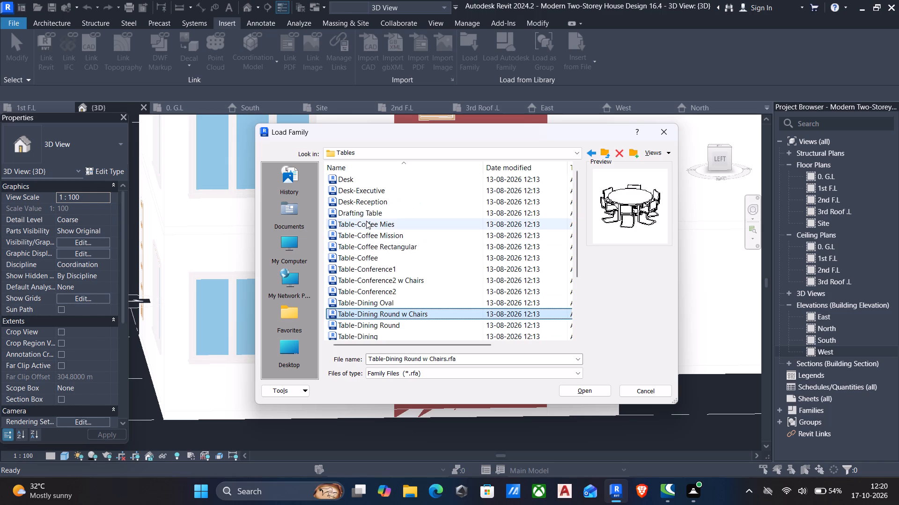
ctrl+click(361, 234)
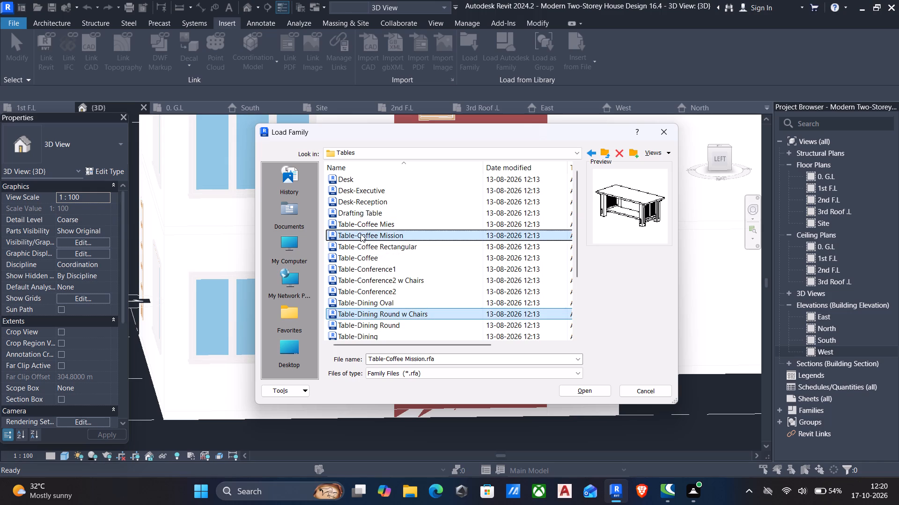
ctrl+click(361, 233)
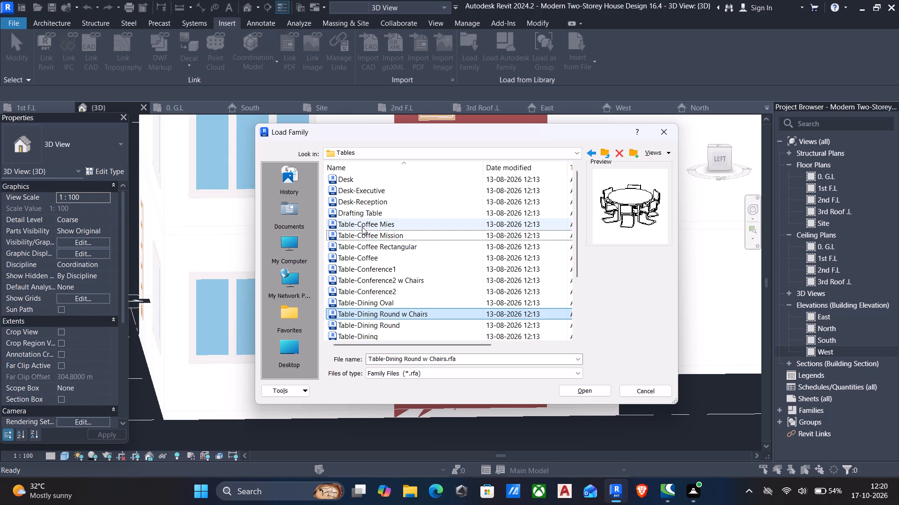
ctrl+click(362, 227)
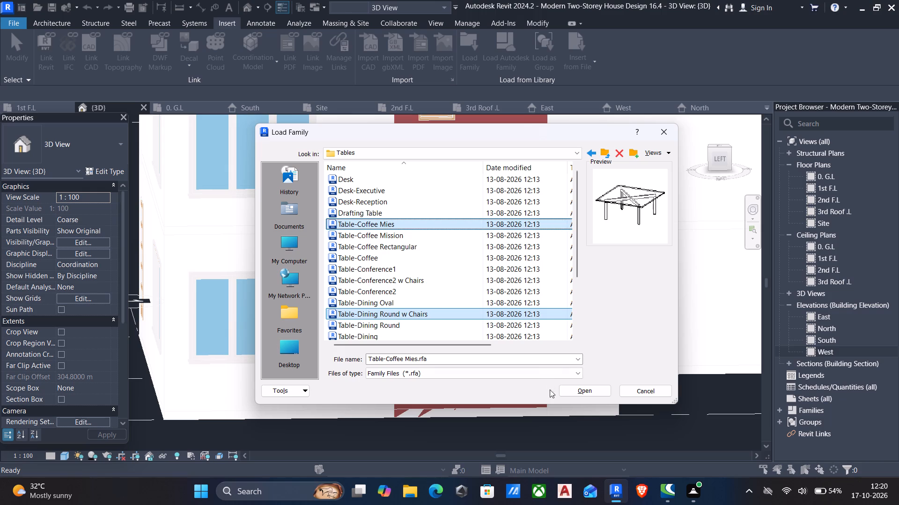
click(578, 389)
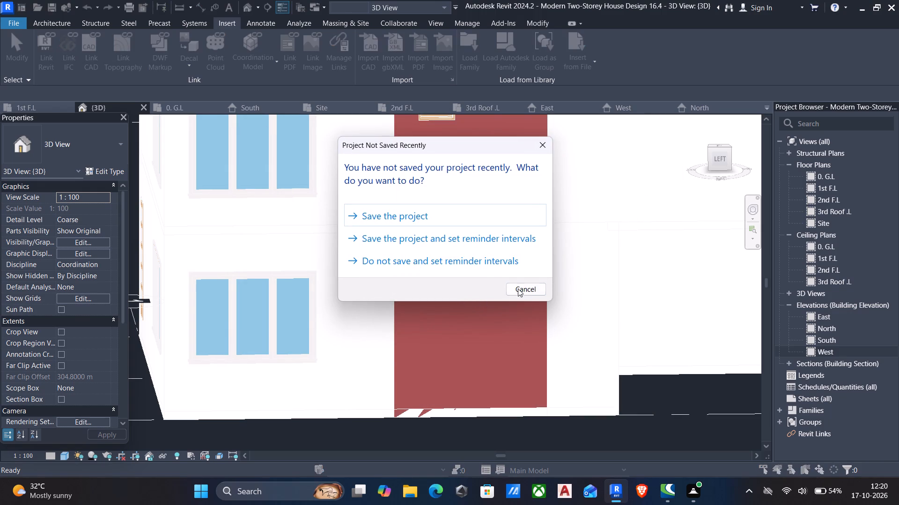
click(532, 289)
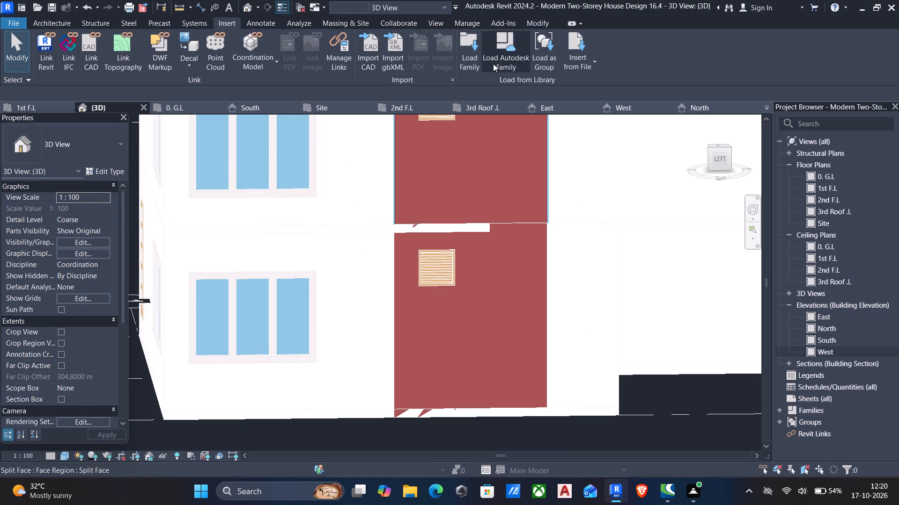
Load the Water Closet - Flush Tank family from the Water Closets folder under Plumbing, MEP, Fixtures in the US library.
click(481, 59)
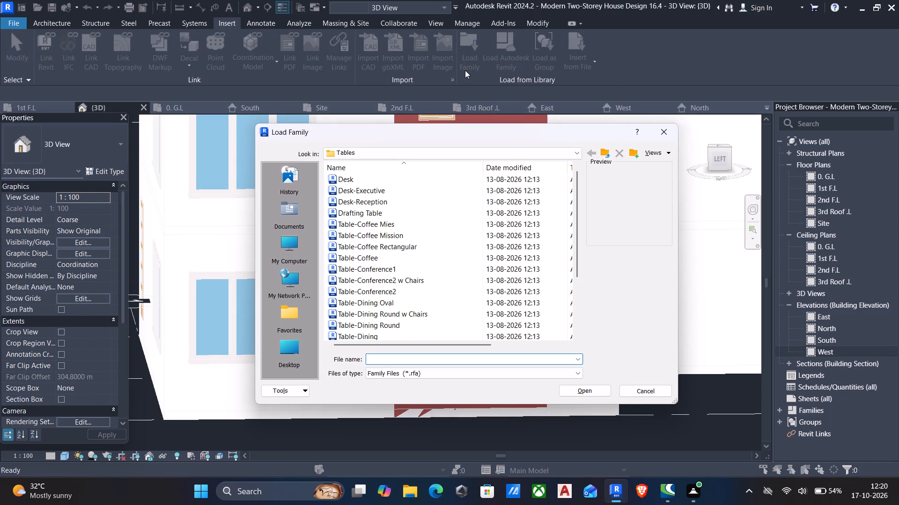
click(600, 152)
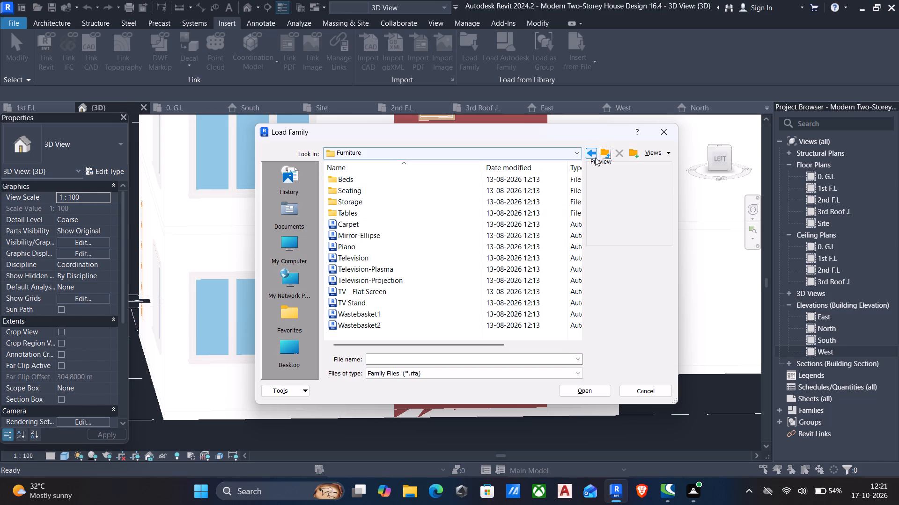
click(601, 158)
scroll(361, 267, down, 1)
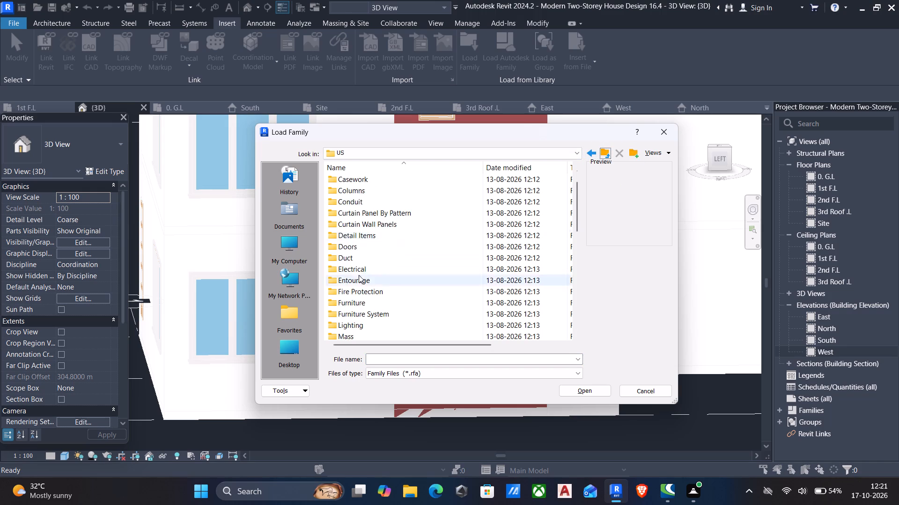
scroll(359, 275, down, 2)
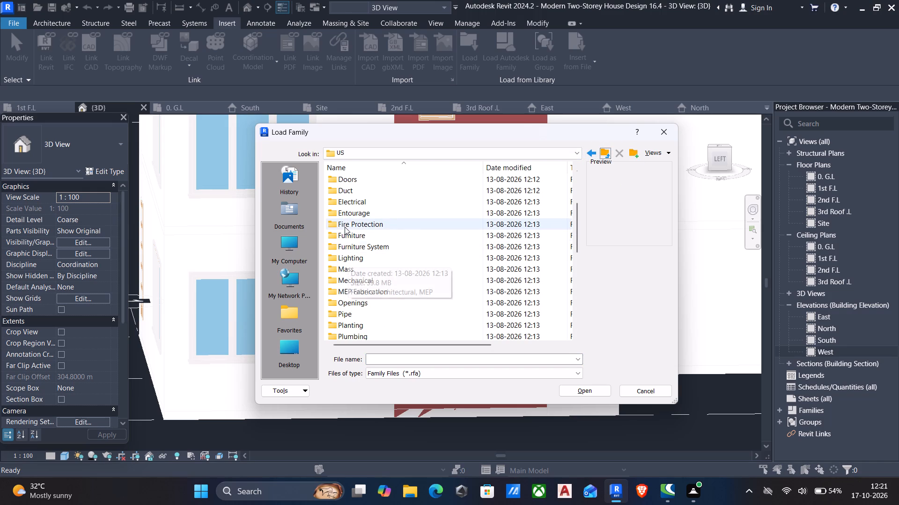
double_click(333, 334)
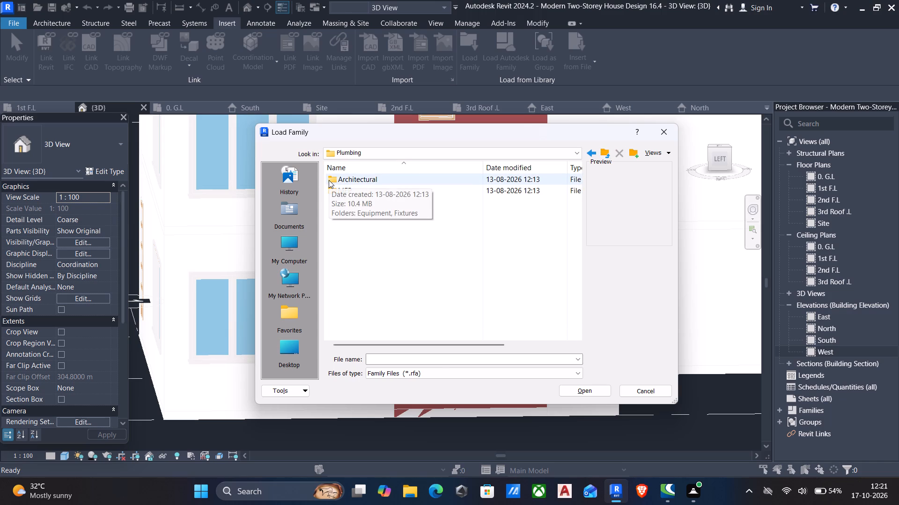
double_click(329, 180)
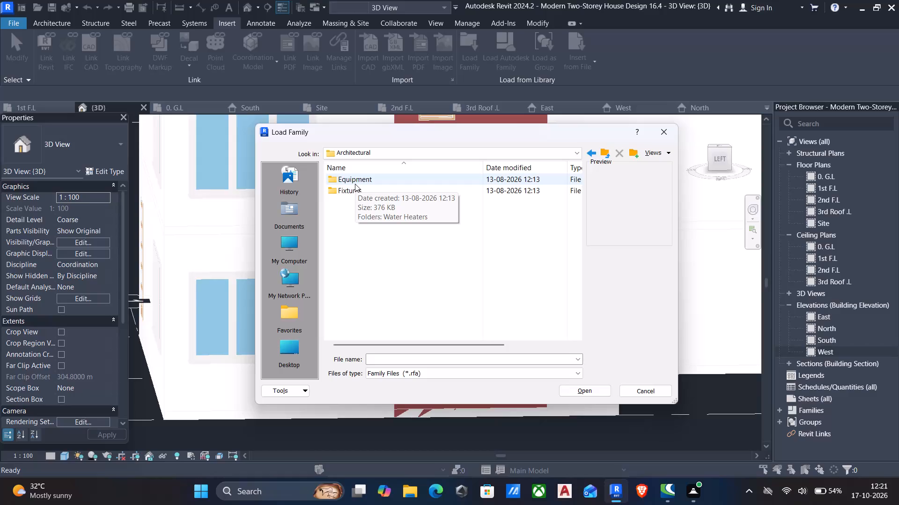
click(587, 155)
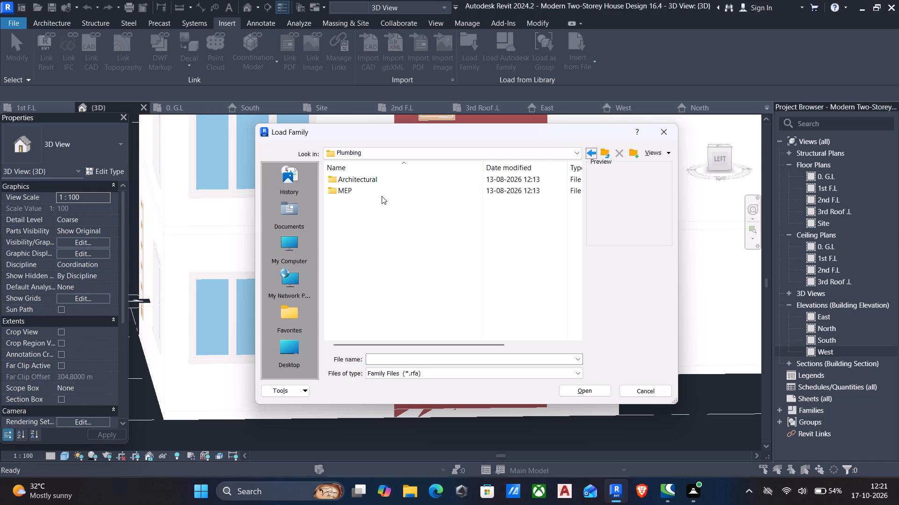
click(341, 191)
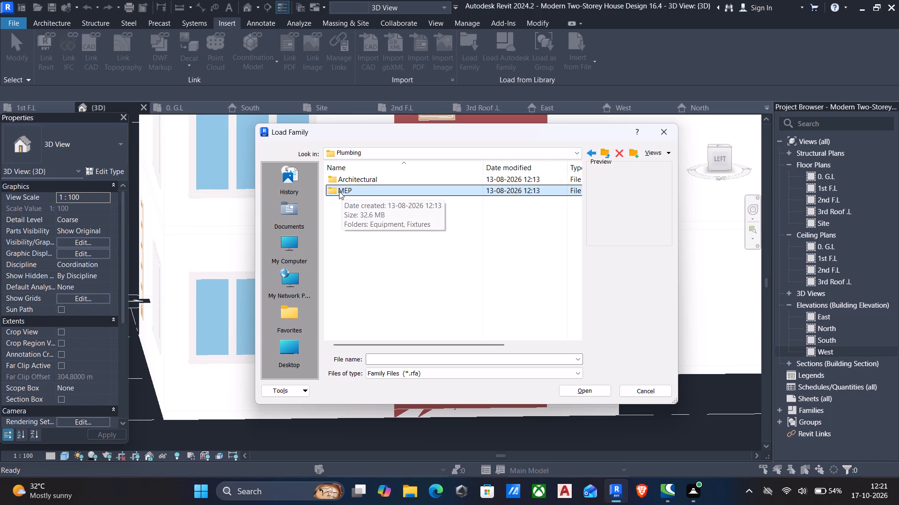
double_click(337, 191)
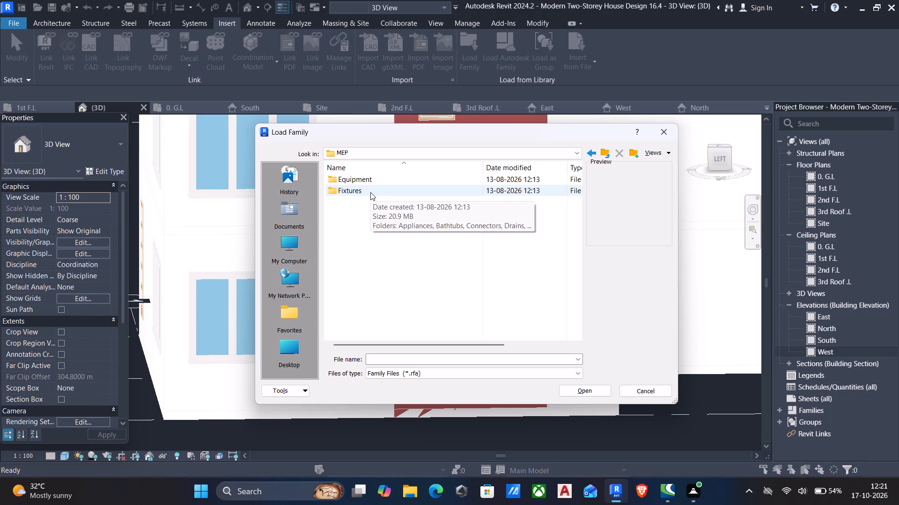
double_click(331, 188)
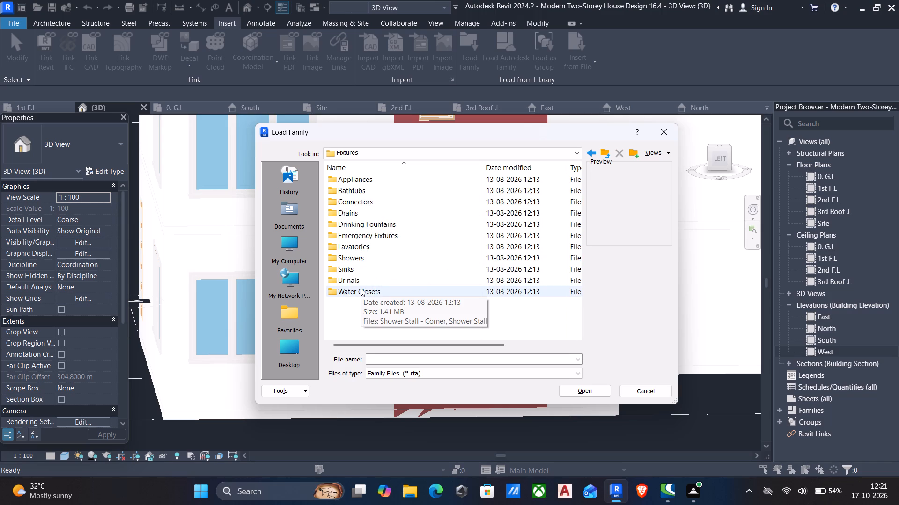
double_click(337, 290)
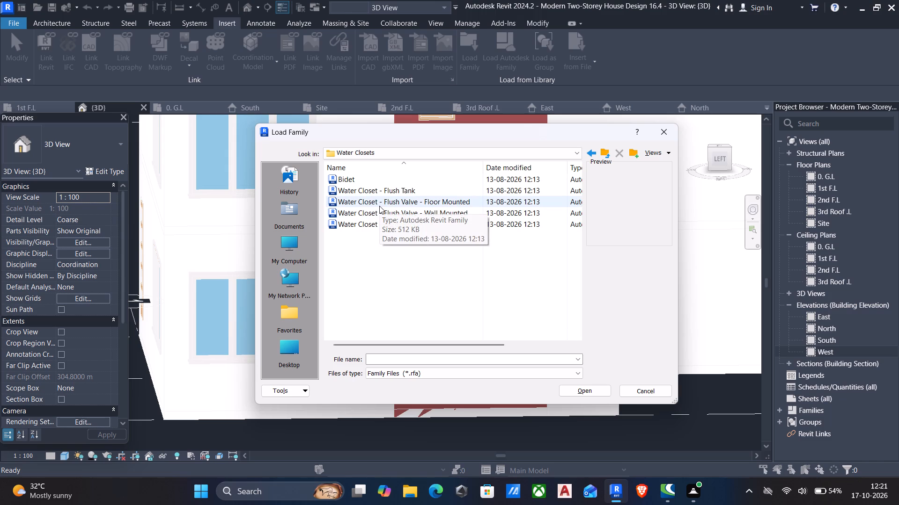
click(383, 198)
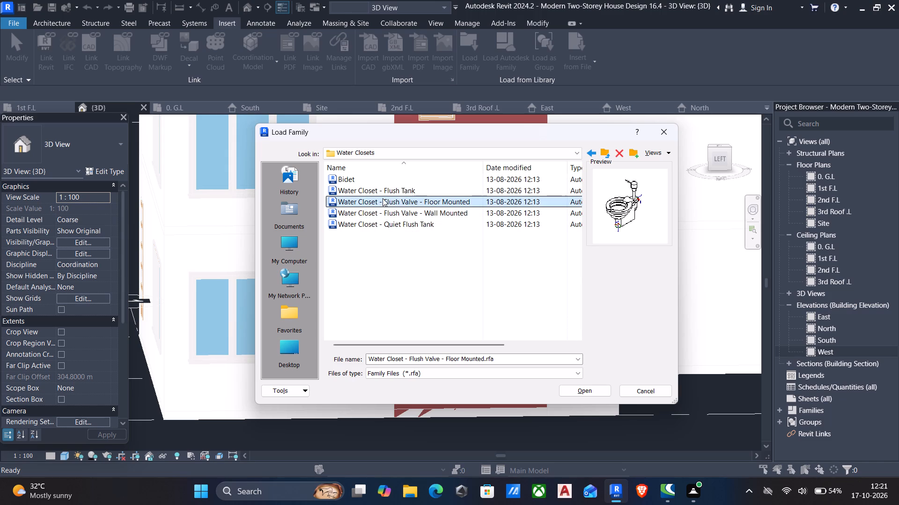
click(395, 188)
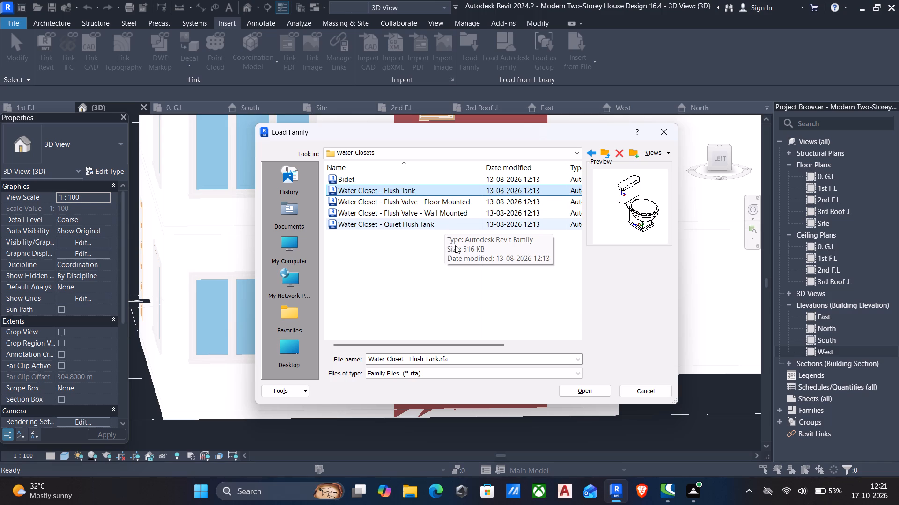
click(589, 393)
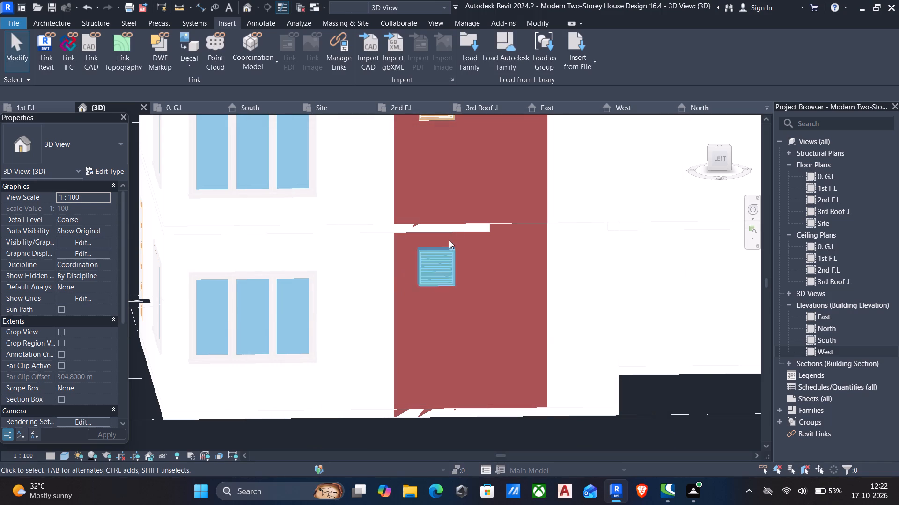
Choose Lavatory - Vanity and Lavatory - Rectangular in the Lavatories folder of the MEP plumbing fixtures and load both families.
click(479, 56)
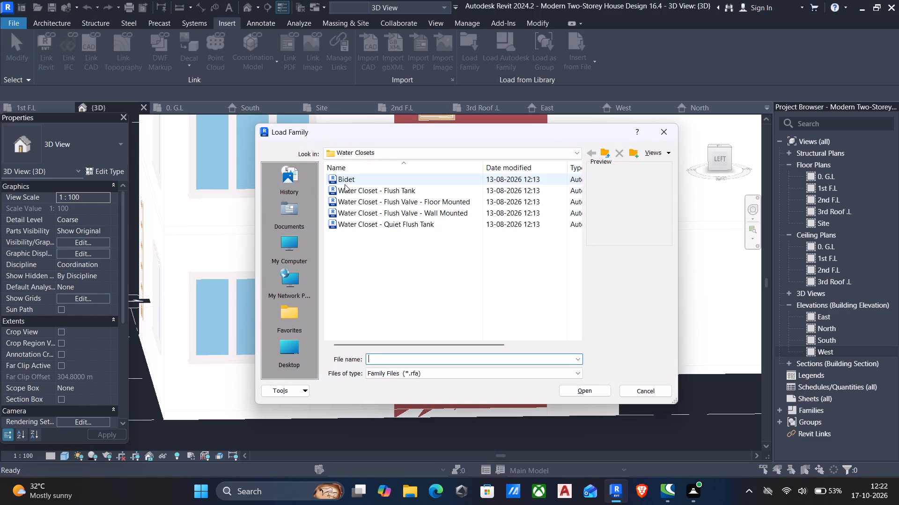
click(354, 220)
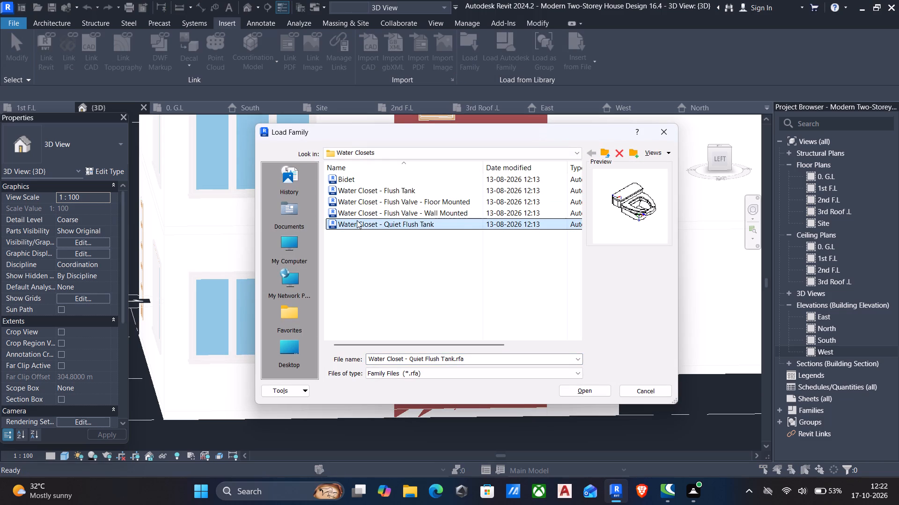
key(Up)
click(604, 156)
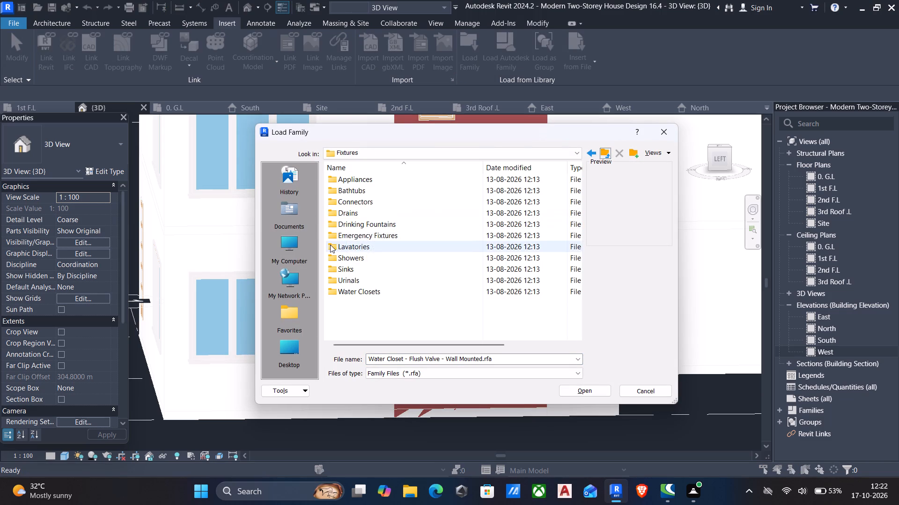
click(330, 245)
double_click(331, 245)
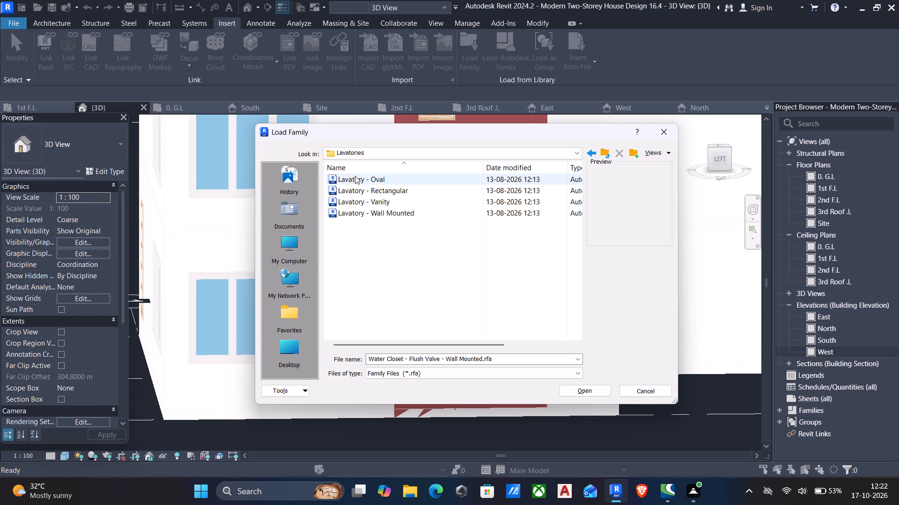
click(360, 185)
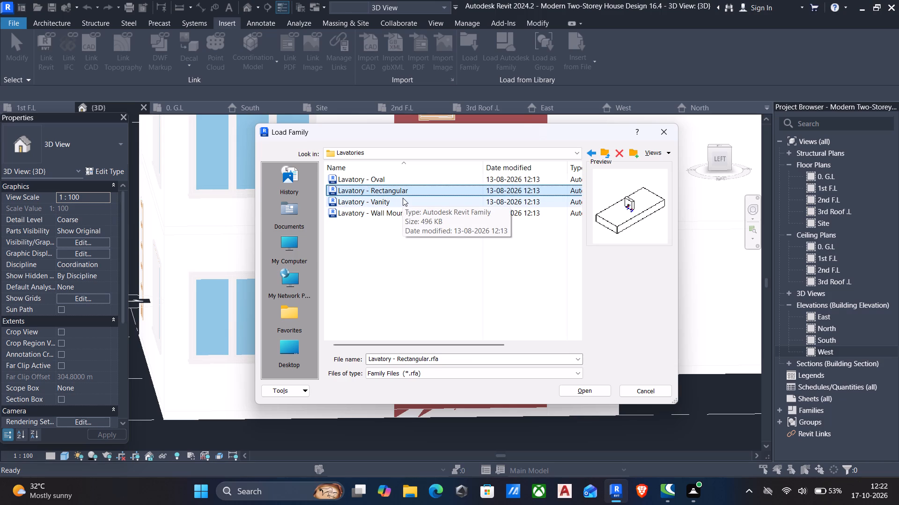
key(Down)
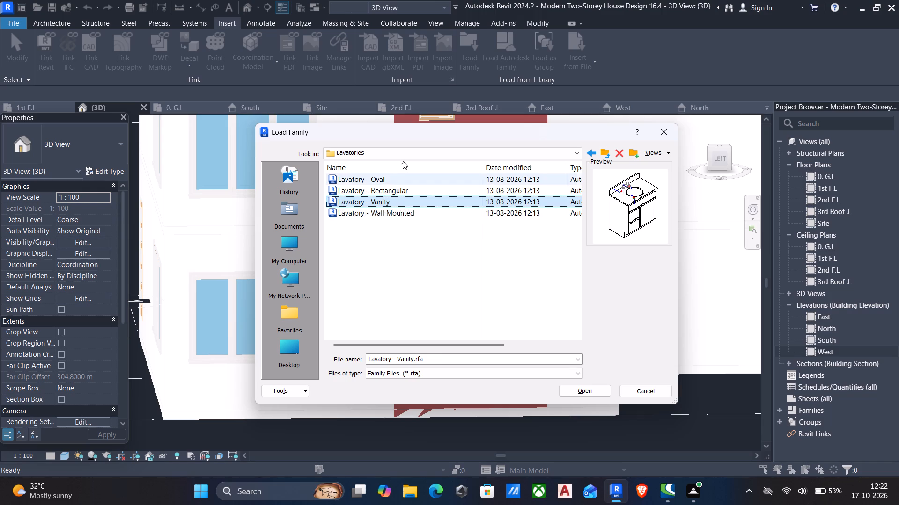
ctrl+click(383, 188)
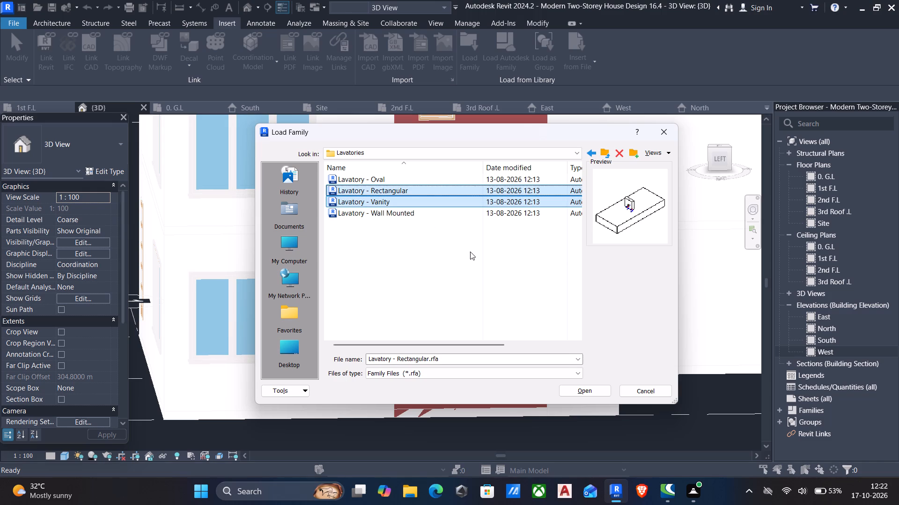
click(586, 390)
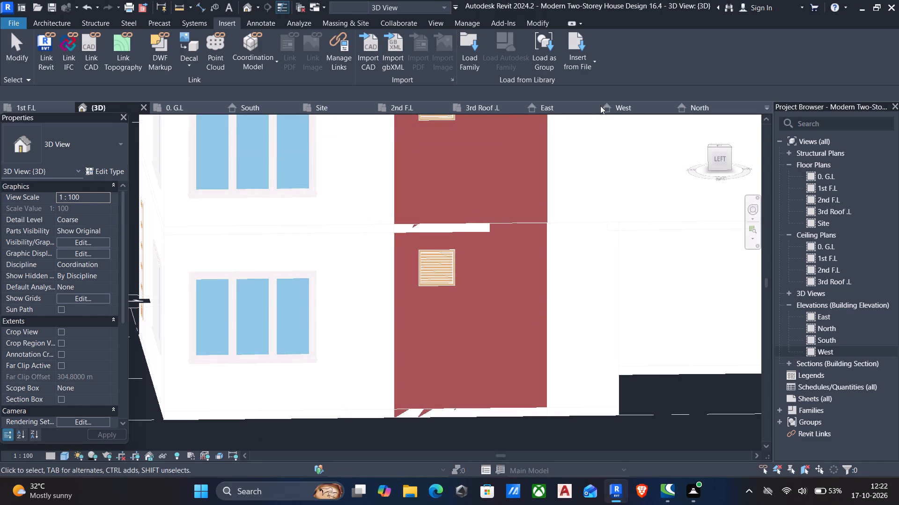
Load the Shower Stall - Corner family from the Showers folder of the MEP plumbing fixtures.
click(468, 55)
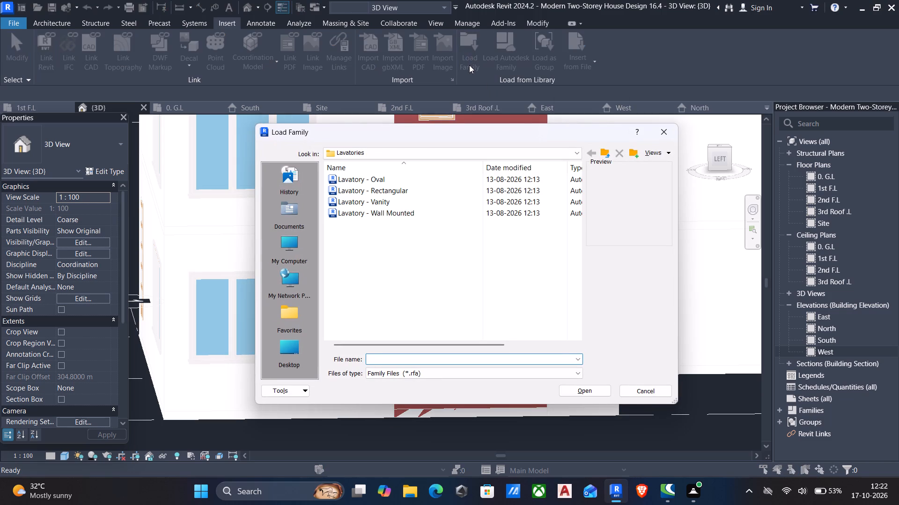
click(603, 154)
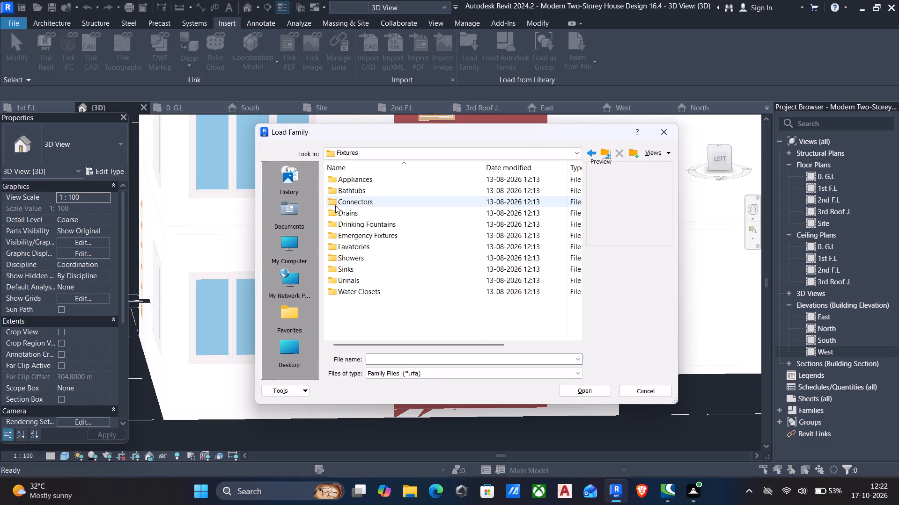
double_click(332, 204)
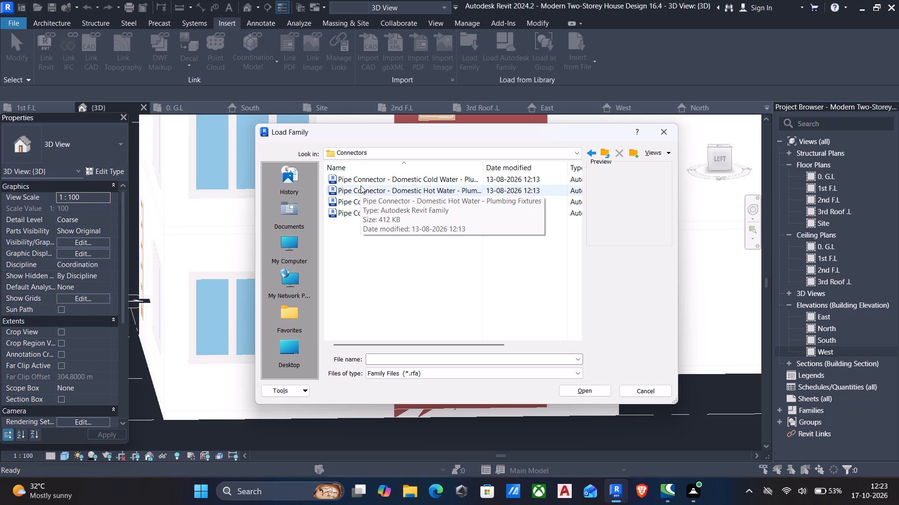
click(599, 150)
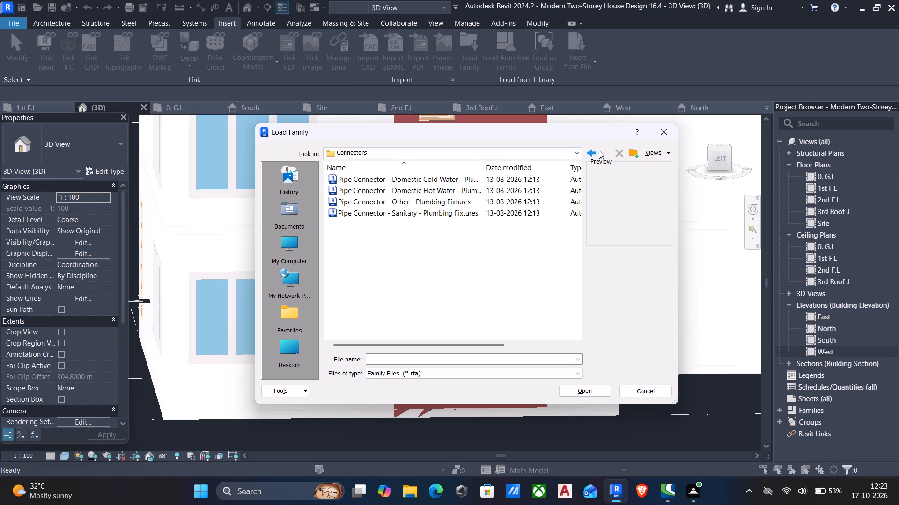
click(599, 151)
click(596, 151)
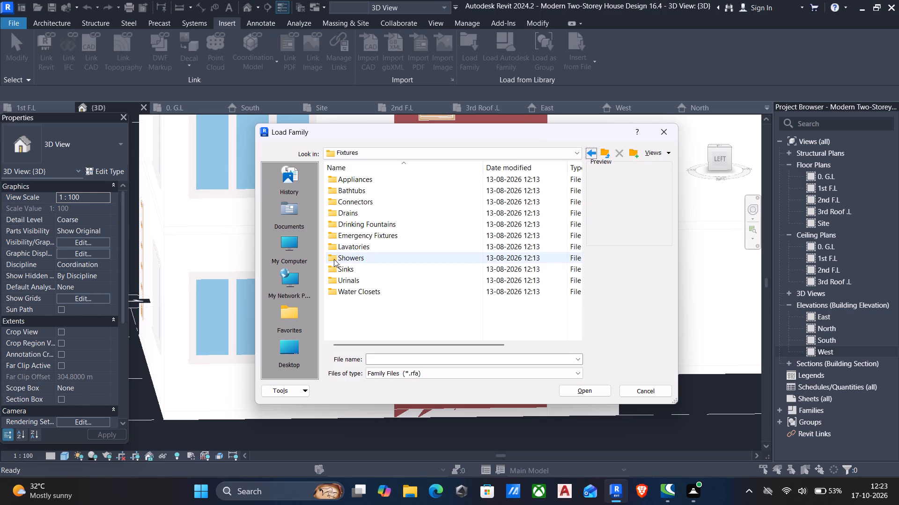
double_click(334, 259)
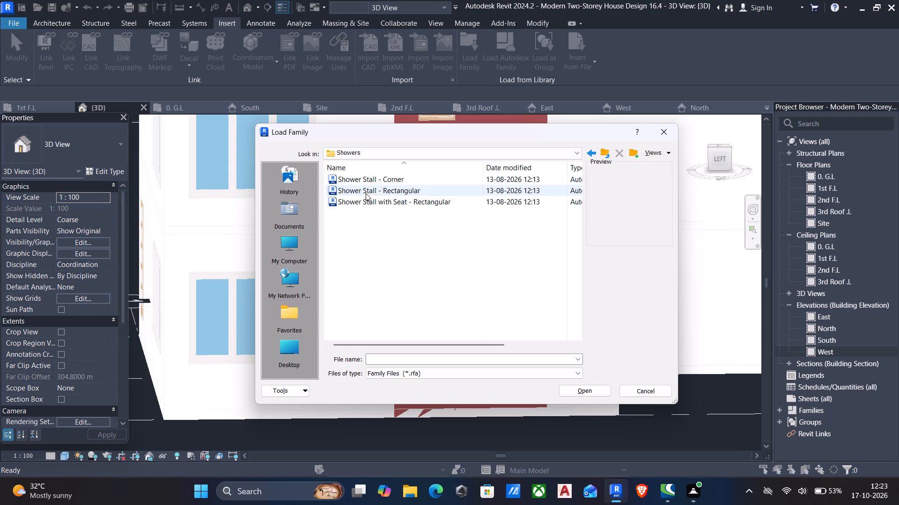
click(362, 180)
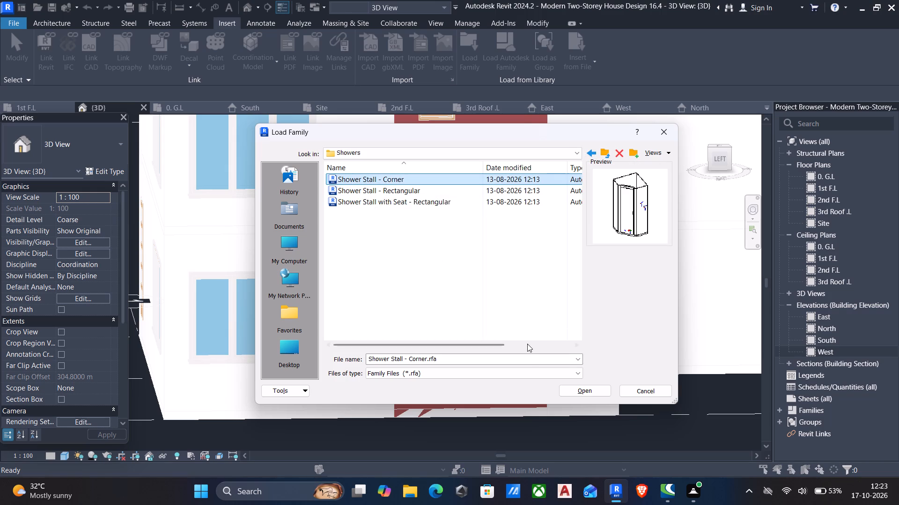
click(571, 386)
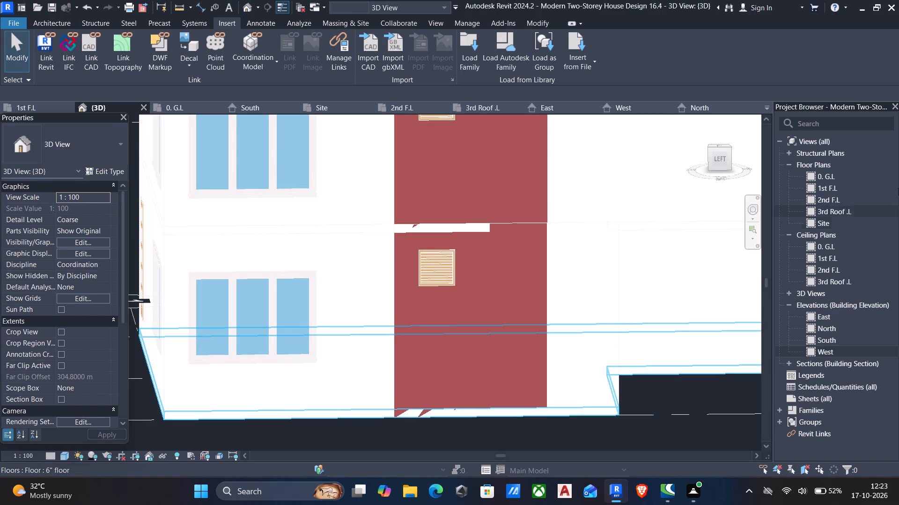
Open the 1st F.L floor plan and set its underlay base level to None.
double_click(840, 185)
scroll(529, 238, down, 5)
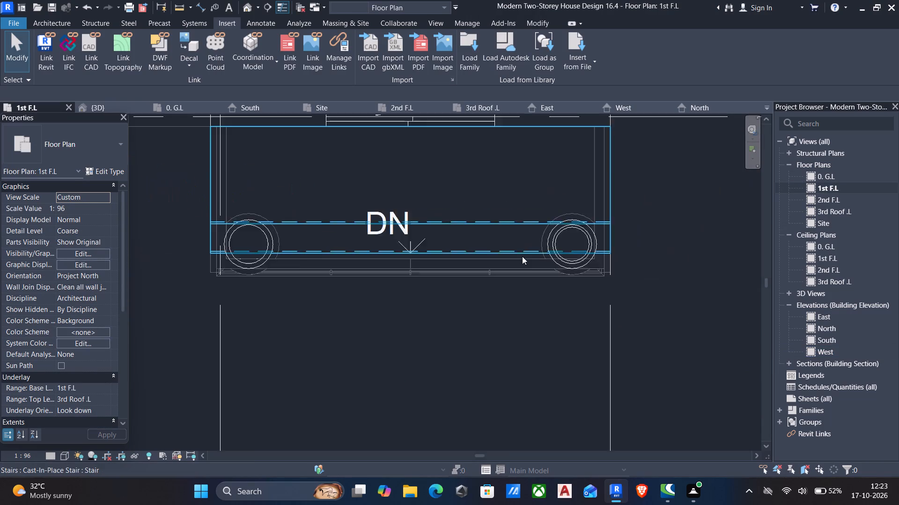
scroll(522, 256, down, 8)
middle_drag(522, 258, 526, 318)
middle_drag(515, 304, 530, 307)
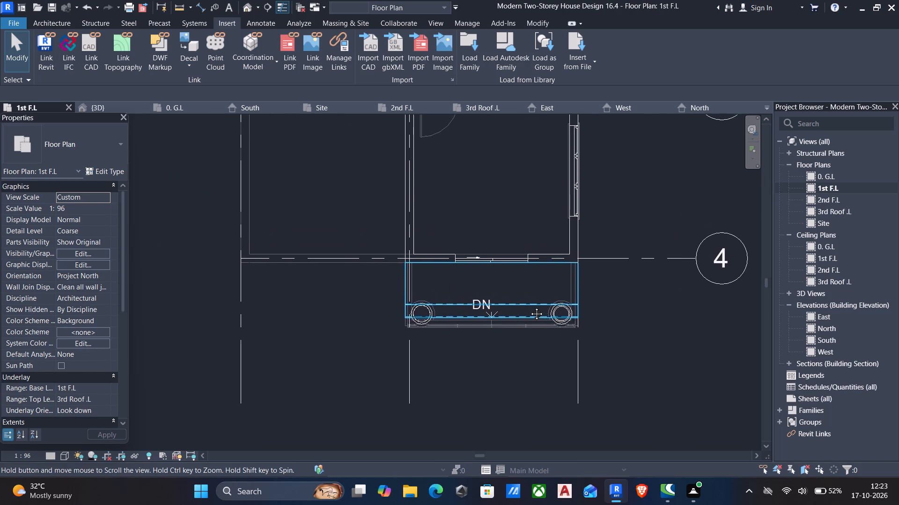
middle_drag(530, 307, 560, 316)
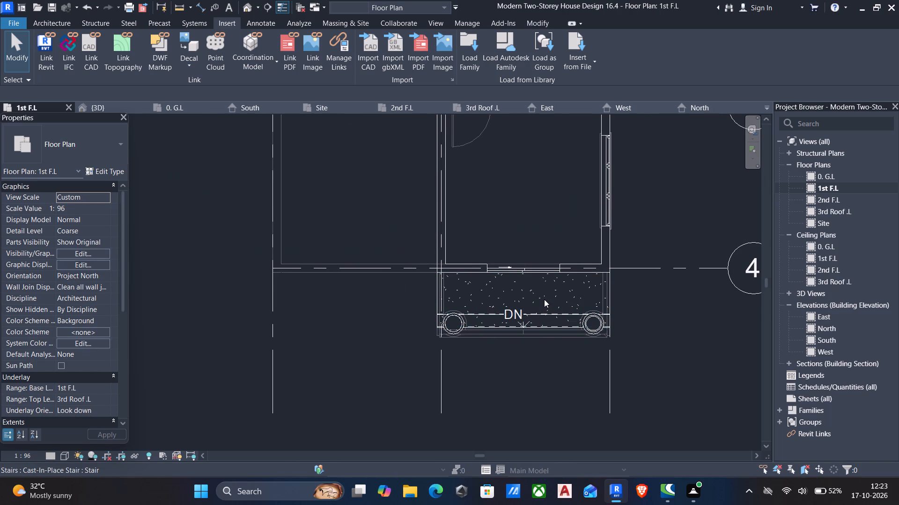
scroll(486, 283, down, 4)
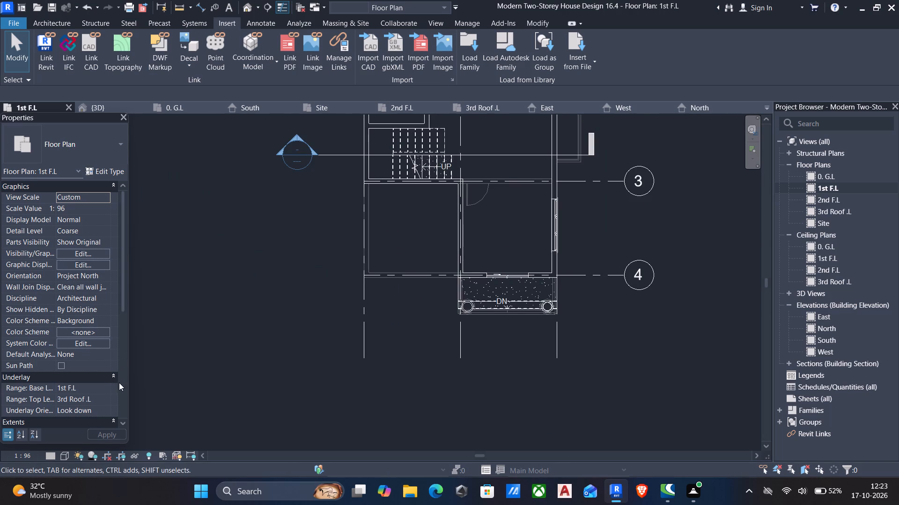
click(108, 384)
click(90, 398)
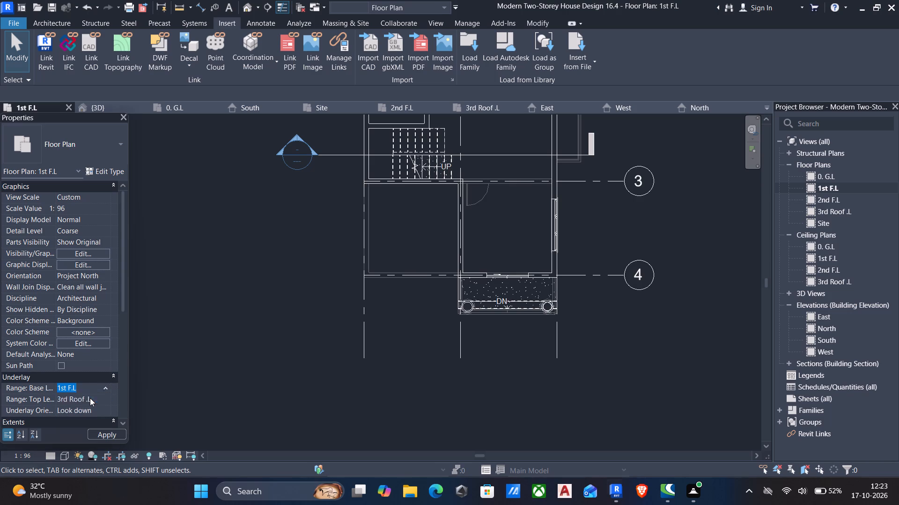
middle_drag(404, 286, 409, 405)
scroll(410, 405, down, 5)
middle_drag(468, 315, 487, 303)
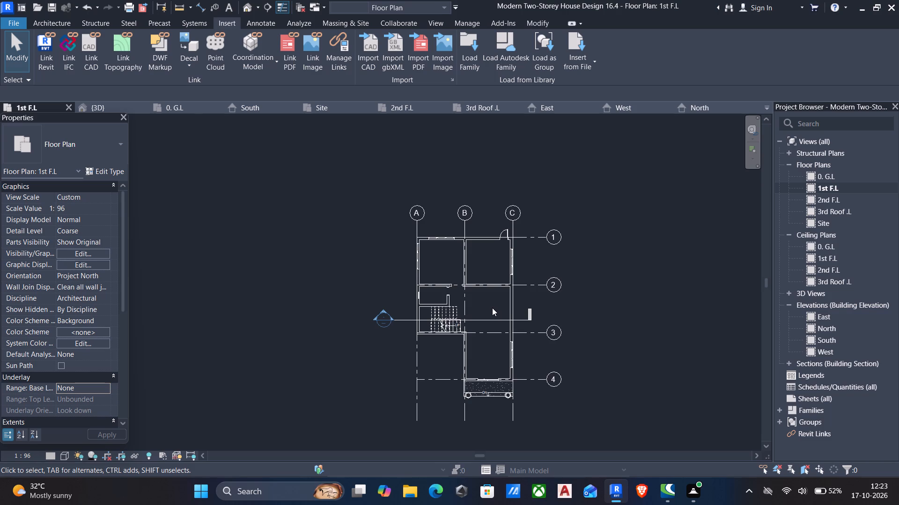
Start Place a Component in the 1st F.L plan and examine the loaded furniture and fixture types.
click(55, 25)
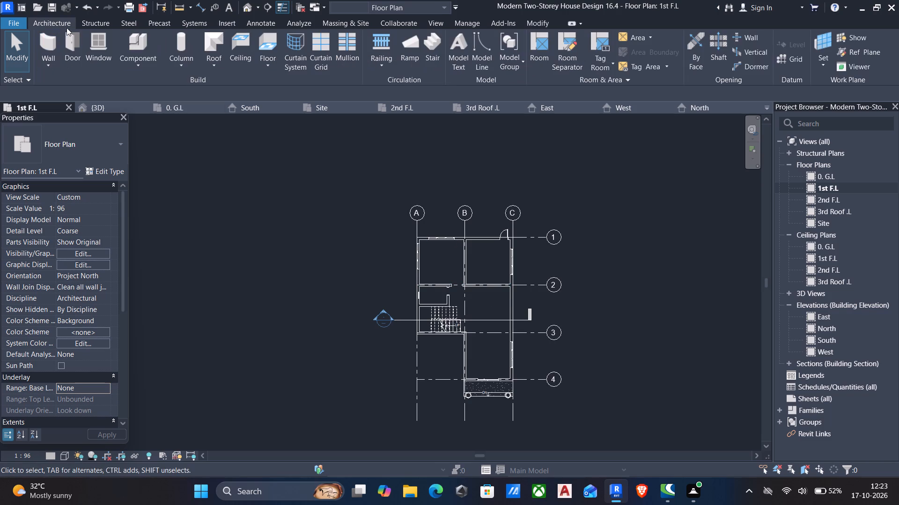
click(126, 66)
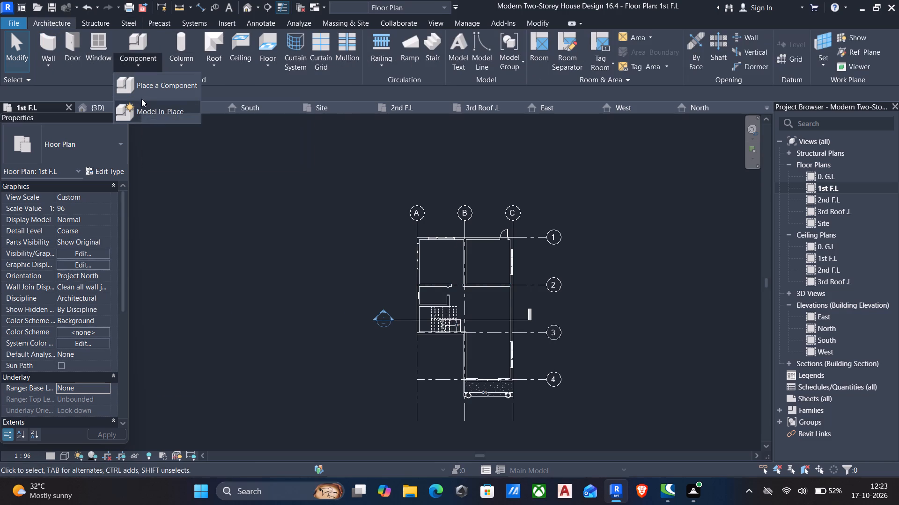
click(144, 86)
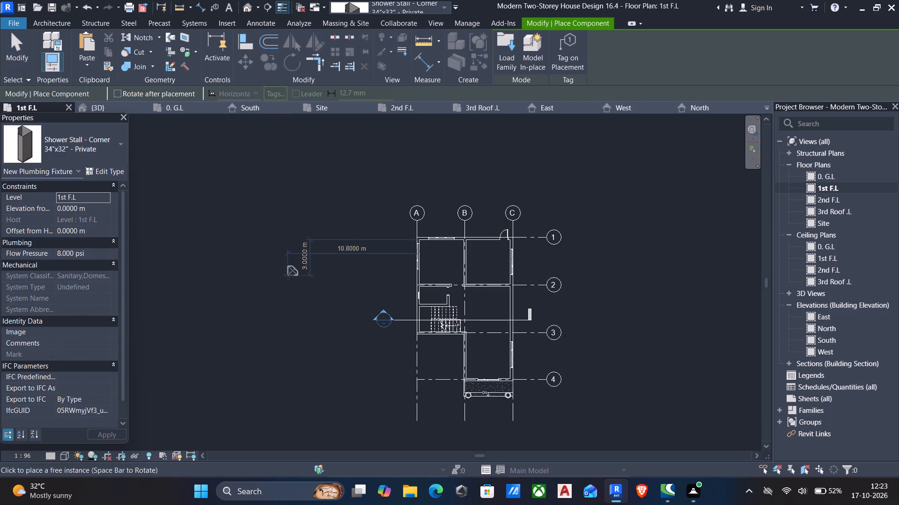
click(75, 131)
scroll(63, 305, down, 5)
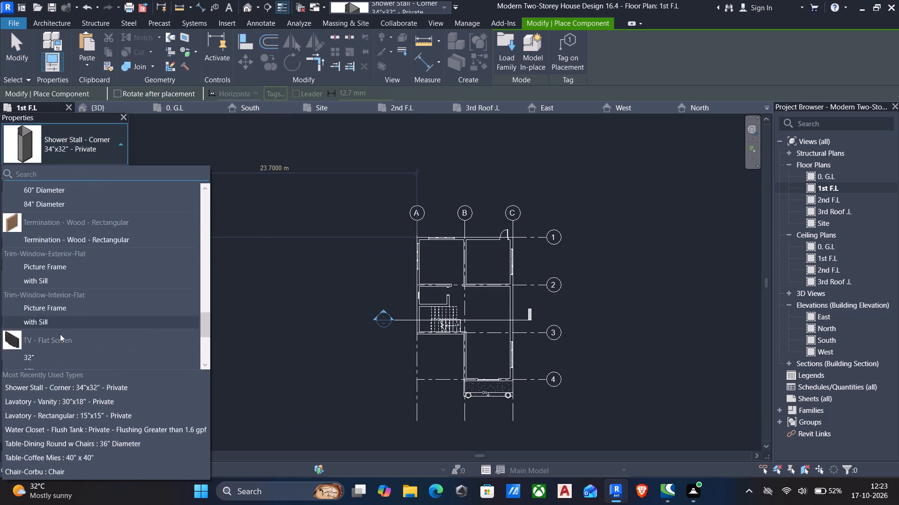
scroll(60, 354, down, 6)
scroll(64, 348, up, 4)
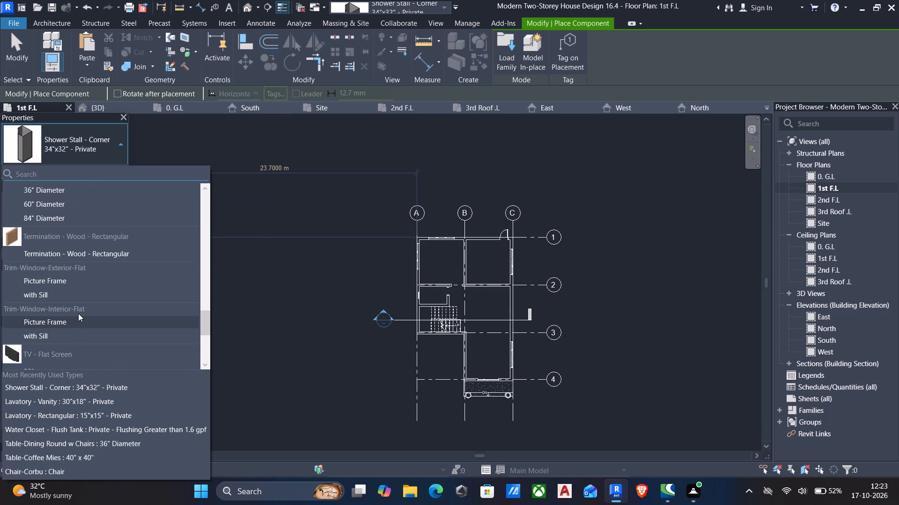
scroll(79, 313, up, 17)
scroll(93, 313, up, 5)
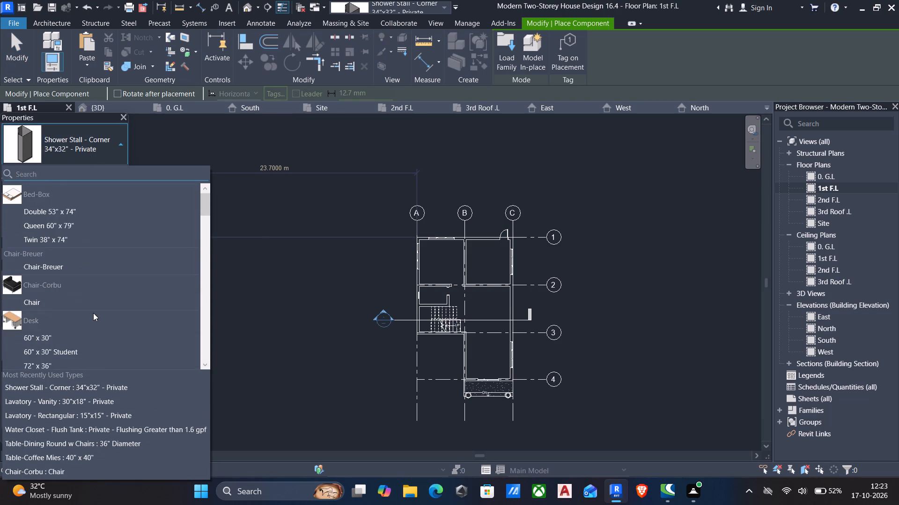
scroll(91, 288, up, 9)
scroll(437, 341, up, 4)
scroll(405, 252, down, 5)
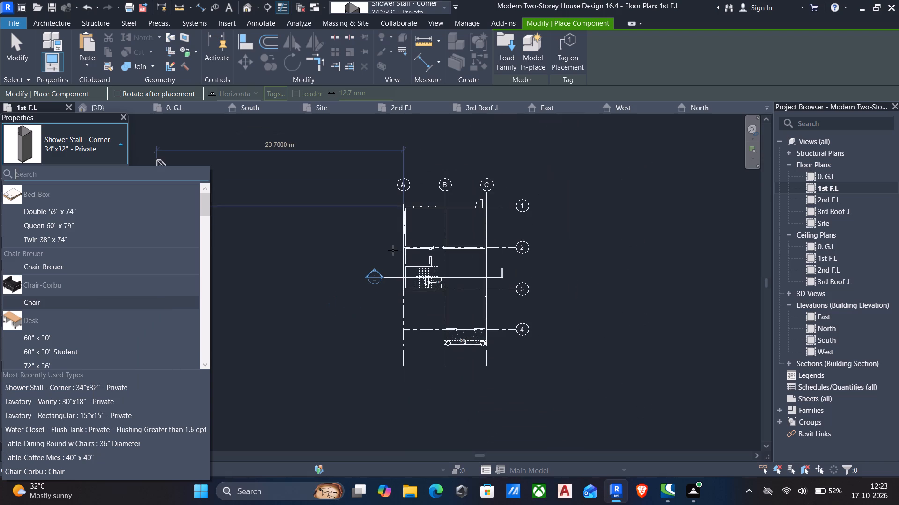
key(Escape)
Place a 60" Diameter Table-Dining Round w Chairs between grids 2 and 3, about 1.4 m from the wall on grid C.
scroll(425, 275, up, 4)
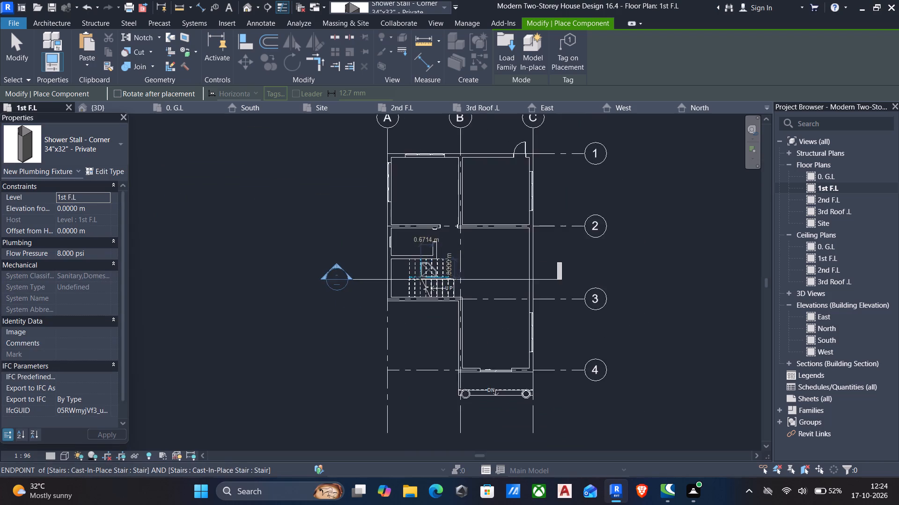
scroll(420, 277, up, 4)
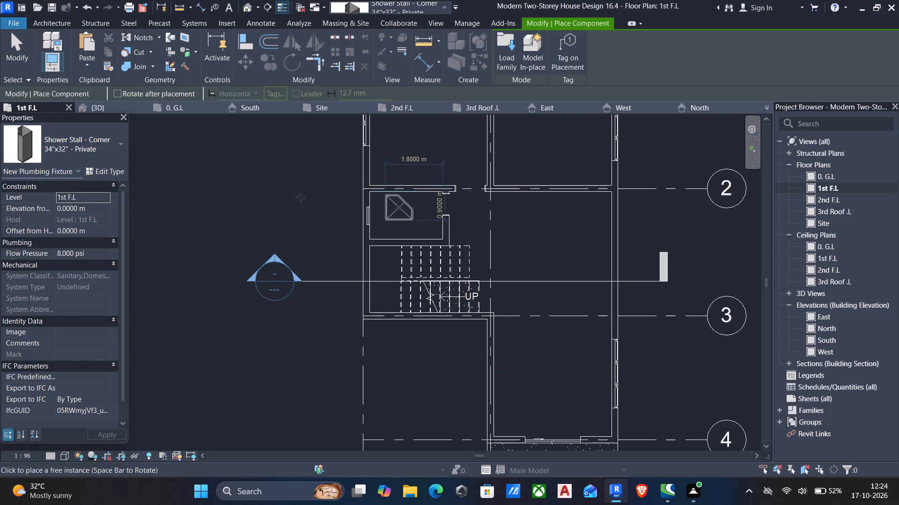
click(110, 153)
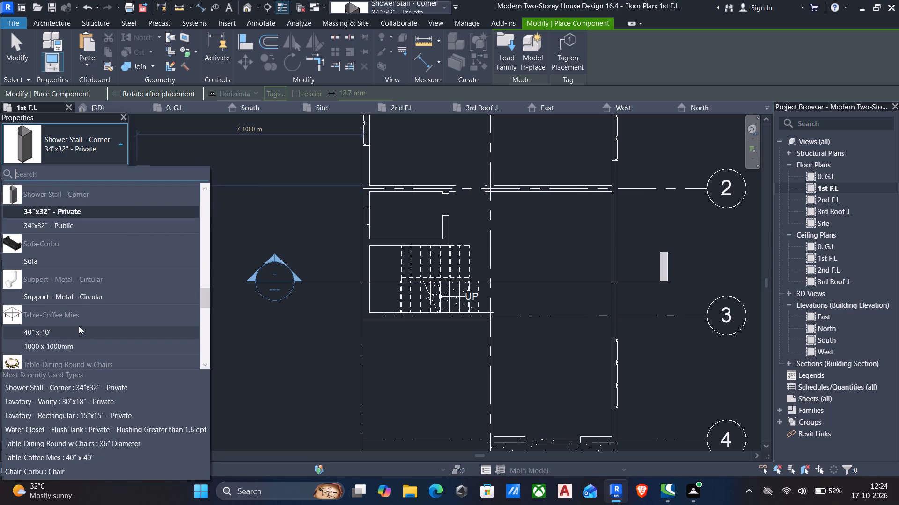
scroll(39, 368, down, 2)
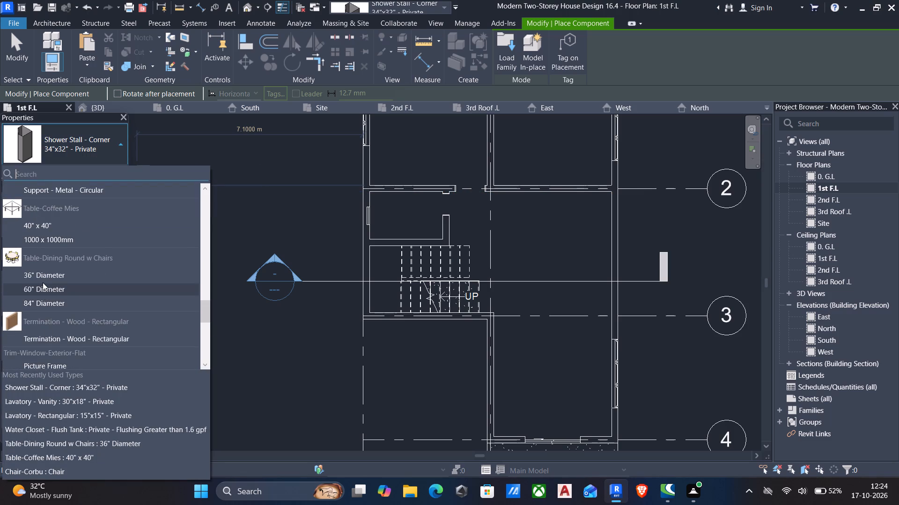
click(46, 277)
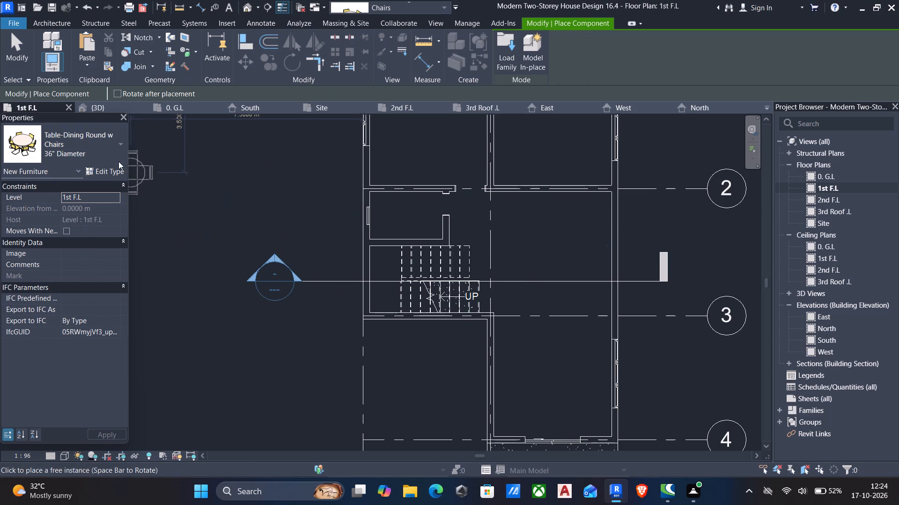
click(93, 148)
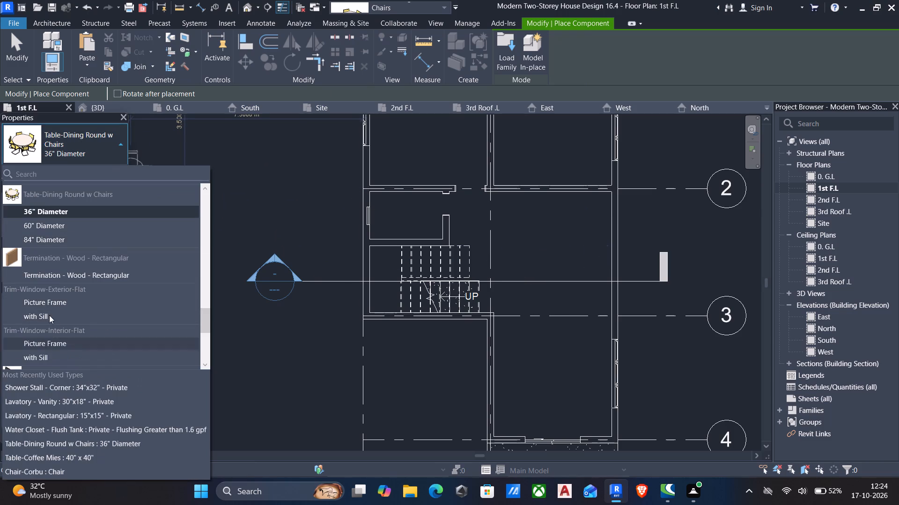
scroll(53, 300, down, 10)
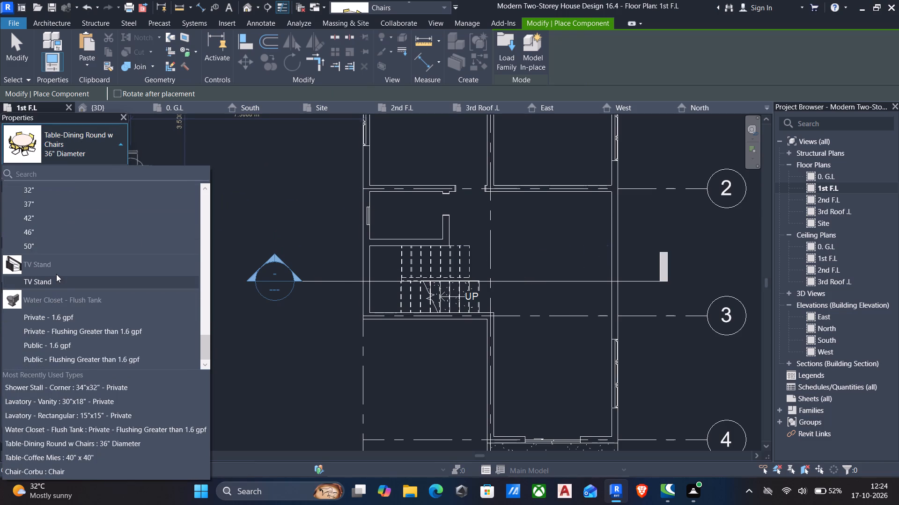
scroll(55, 276, up, 5)
click(52, 259)
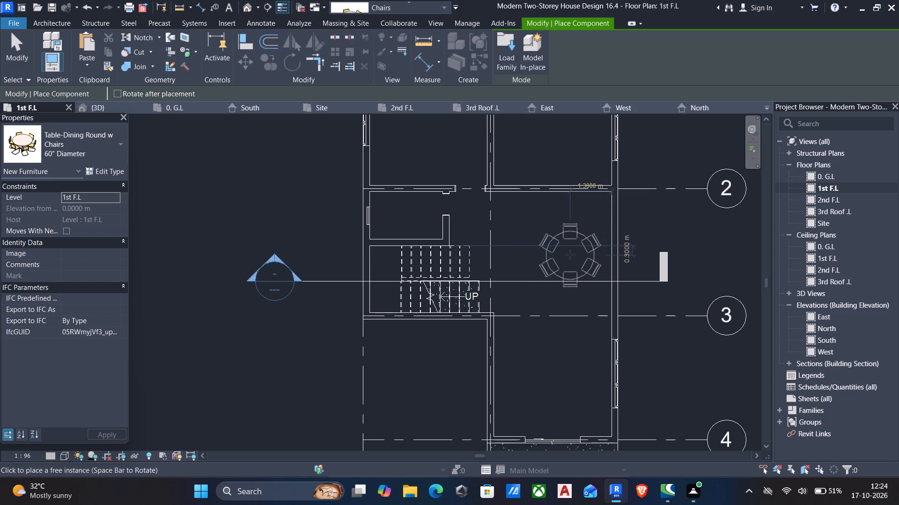
click(567, 253)
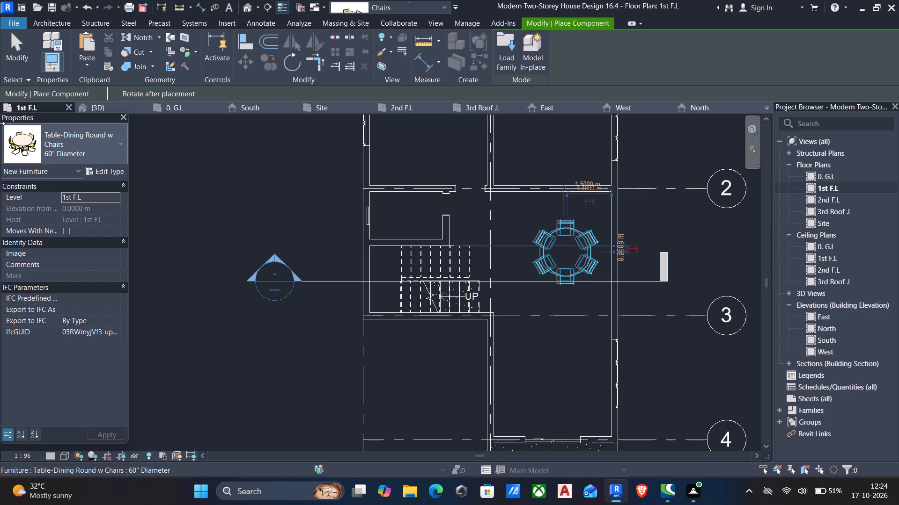
Place a rotated TV Stand at the grid B wall between grids 3 and 4, about 2 m below the grid 3 wall.
click(84, 152)
scroll(59, 305, down, 3)
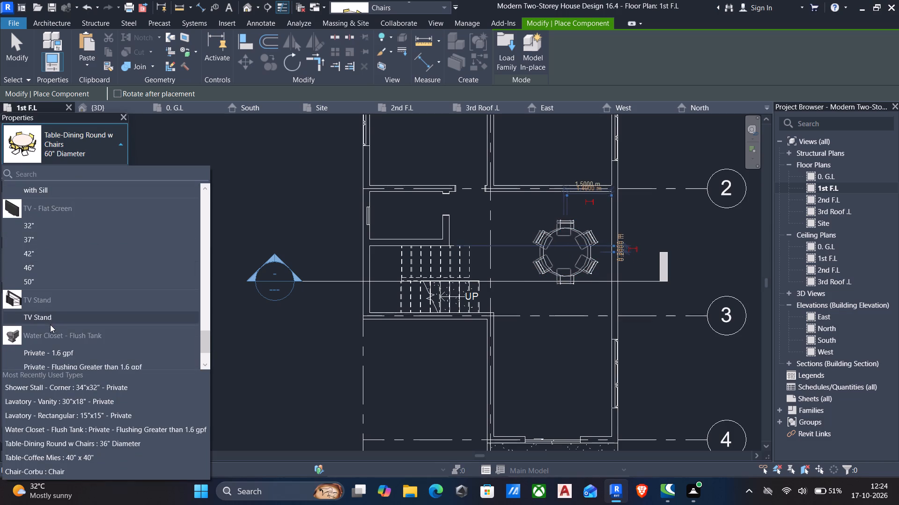
click(51, 316)
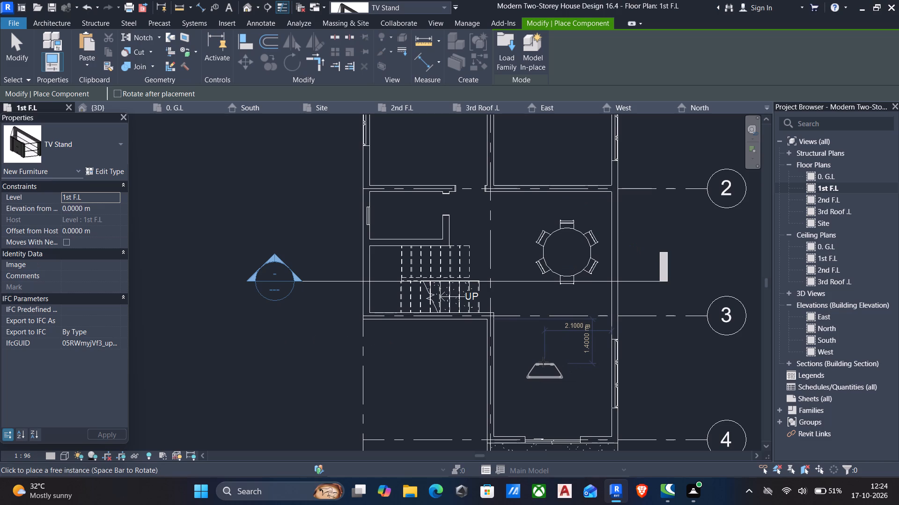
key(space)
scroll(503, 379, up, 4)
click(487, 382)
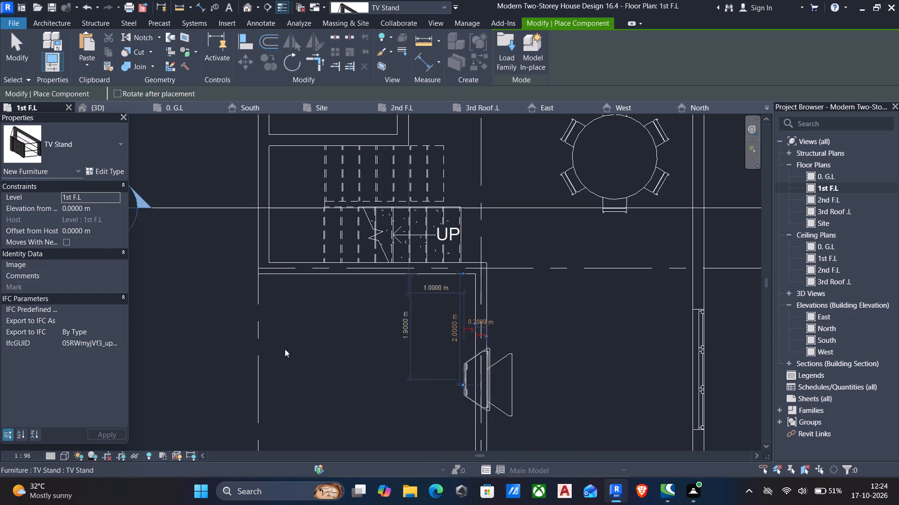
Place a rotated TV - Flat Screen 50" over the TV Stand at the grid B wall, about 1.94 m below the grid 3 wall.
click(90, 153)
scroll(69, 283, down, 4)
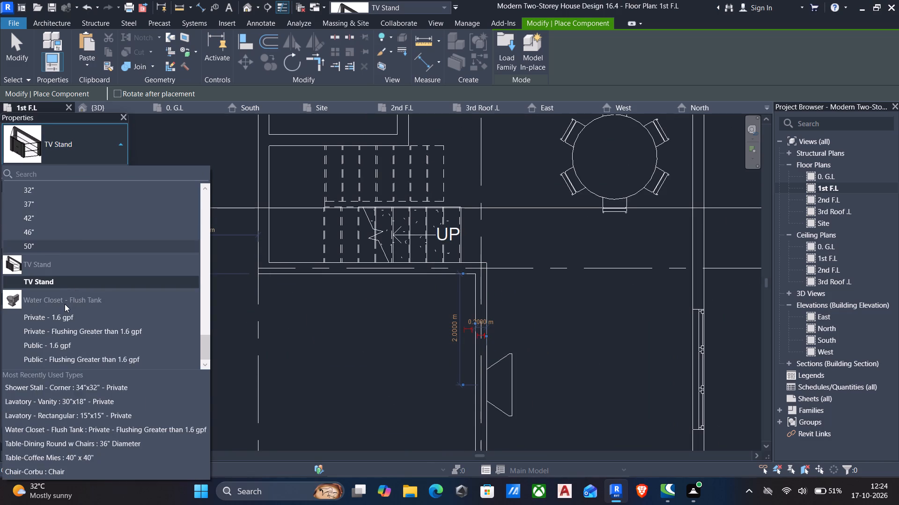
scroll(56, 271, up, 2)
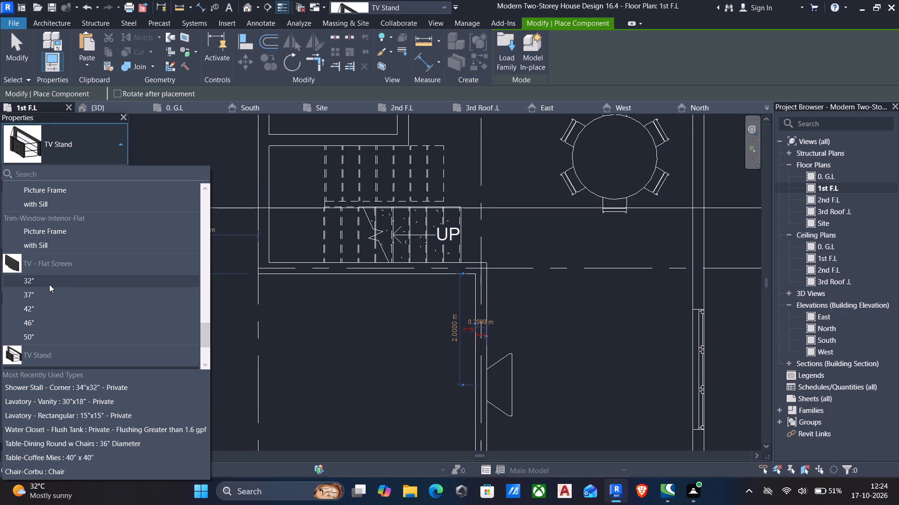
click(43, 336)
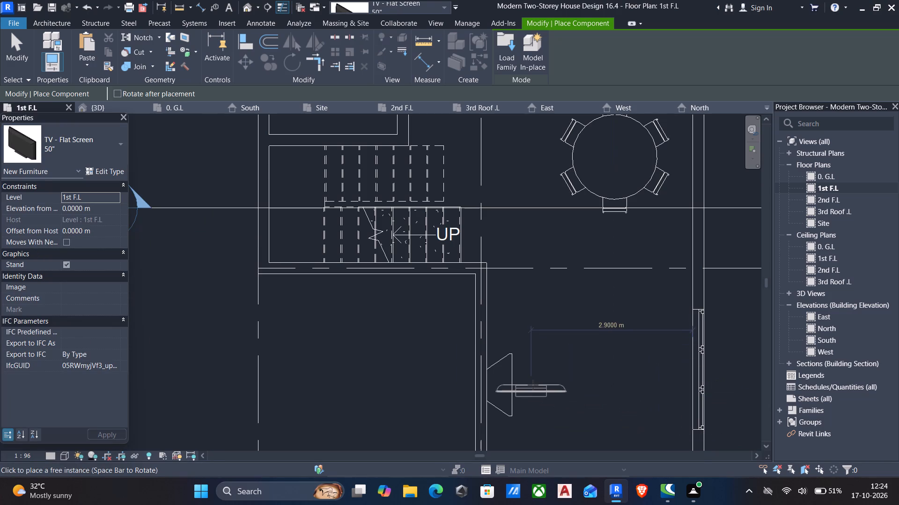
key(space)
key(space)
key(space)
key(space)
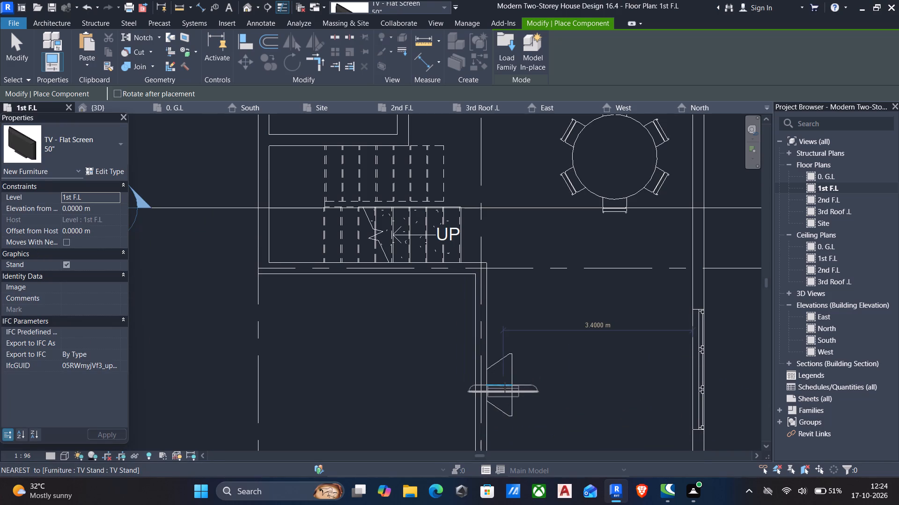
key(space)
scroll(498, 390, up, 2)
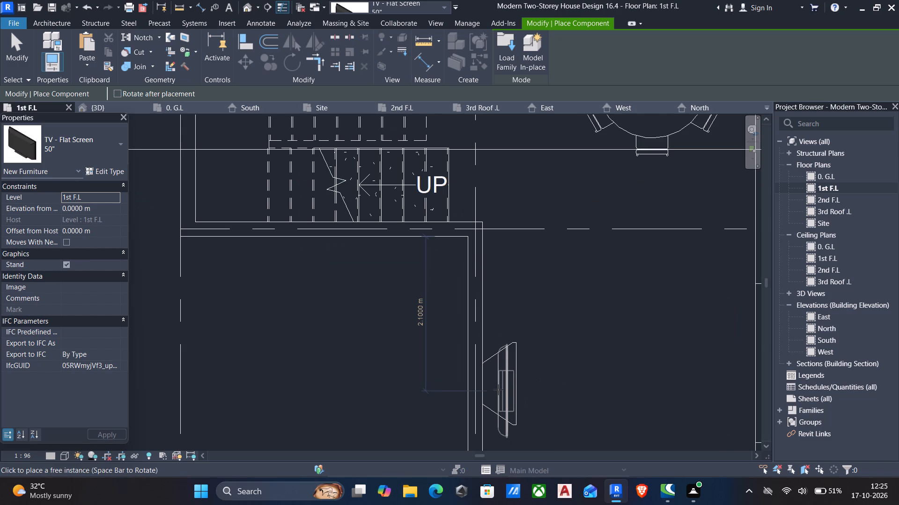
scroll(498, 390, up, 4)
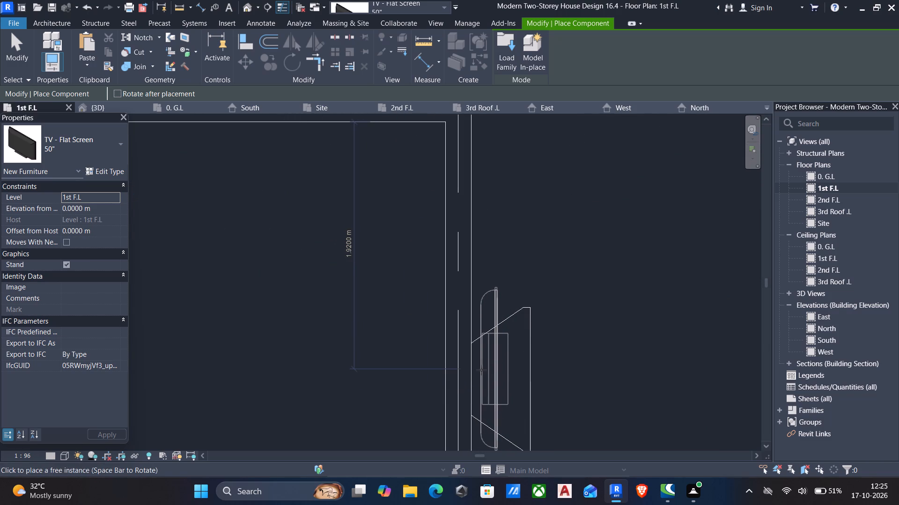
click(481, 371)
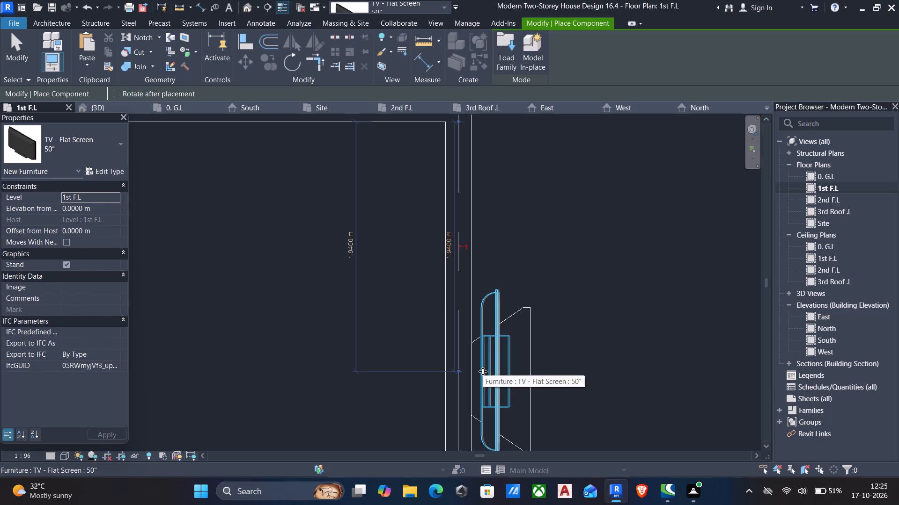
key(Escape)
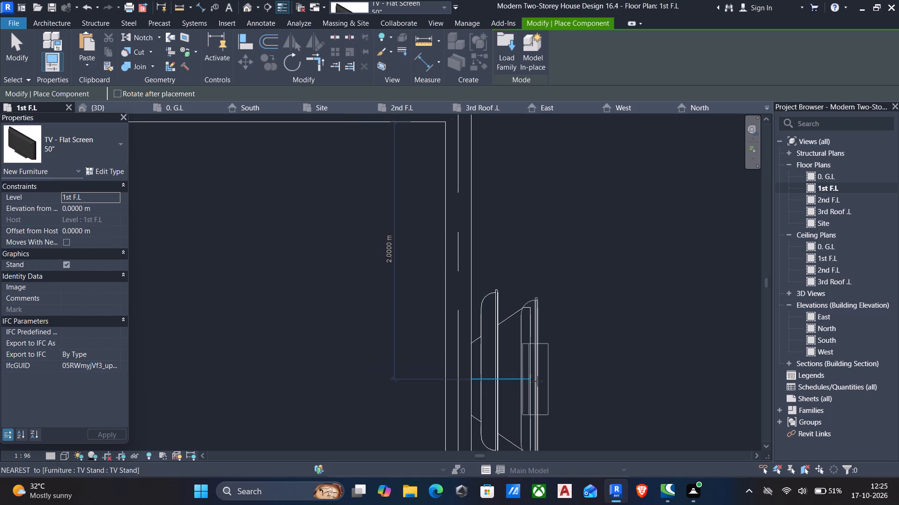
key(Escape)
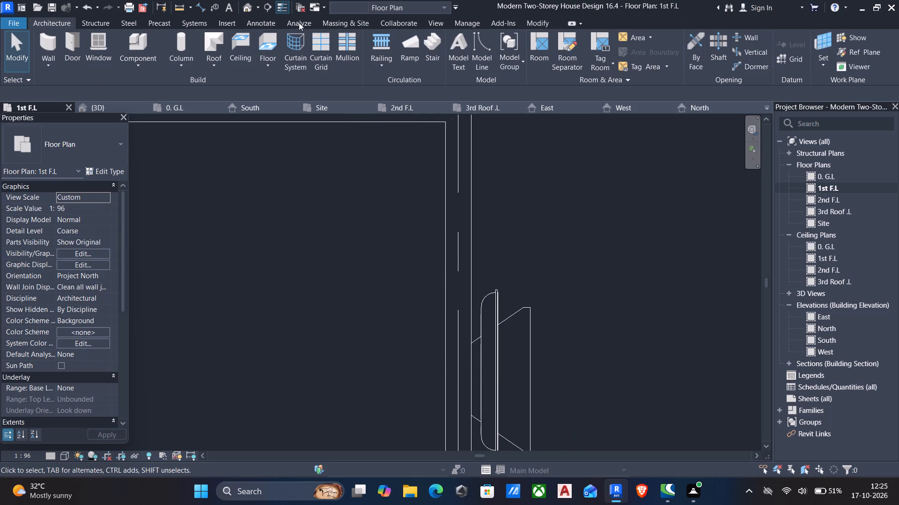
In the 3D view, find the flat screen TV through the front sliding door and set its elevation from level to 0.5 m.
click(243, 2)
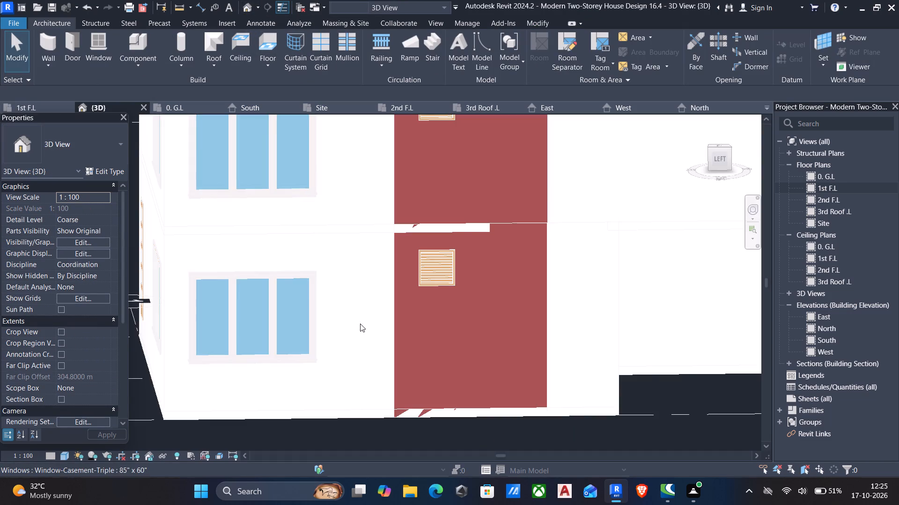
scroll(361, 329, down, 2)
shift+middle_drag(361, 329, 276, 316)
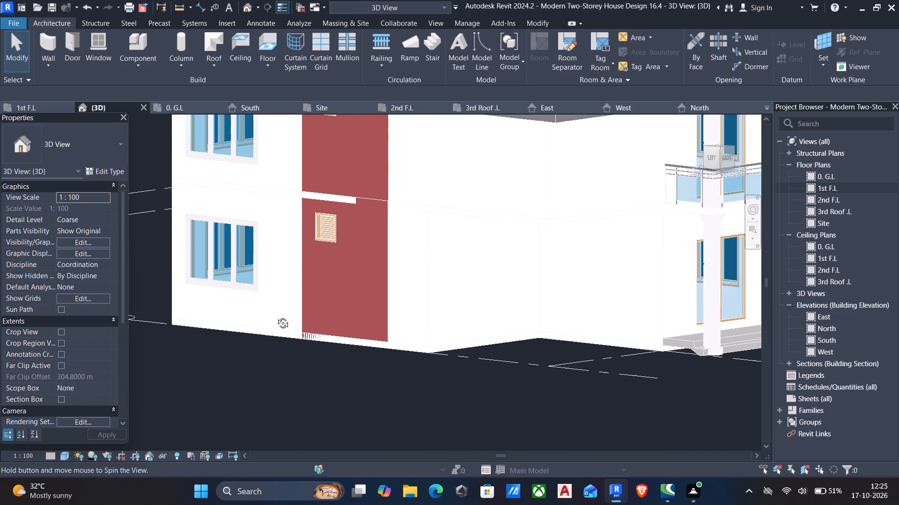
shift+middle_drag(276, 316, 276, 317)
shift+scroll(276, 317, down, 4)
shift+middle_drag(390, 282, 283, 261)
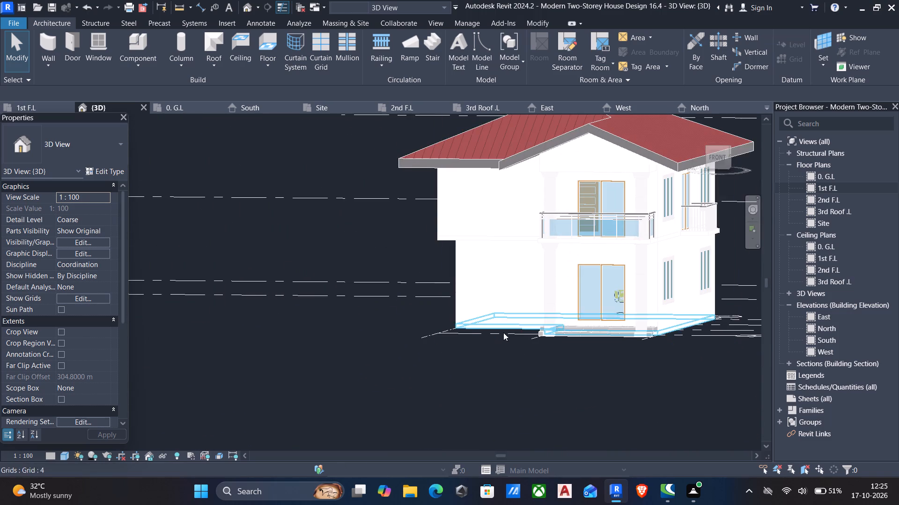
shift+middle_drag(512, 330, 457, 352)
scroll(614, 309, up, 4)
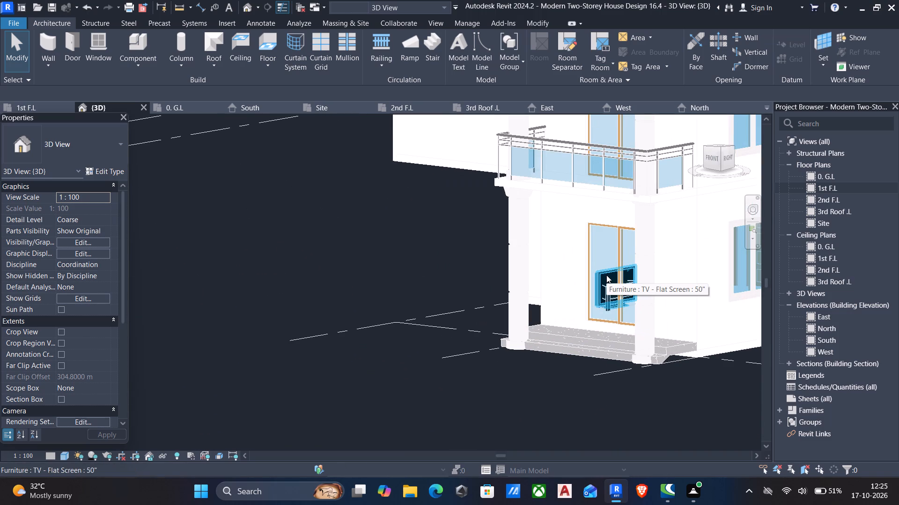
click(610, 296)
middle_drag(381, 354, 374, 369)
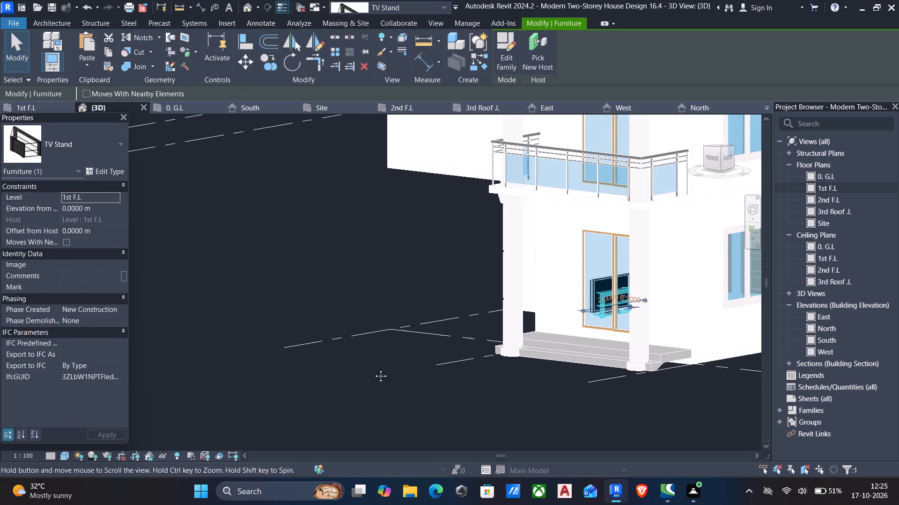
middle_drag(374, 369, 374, 370)
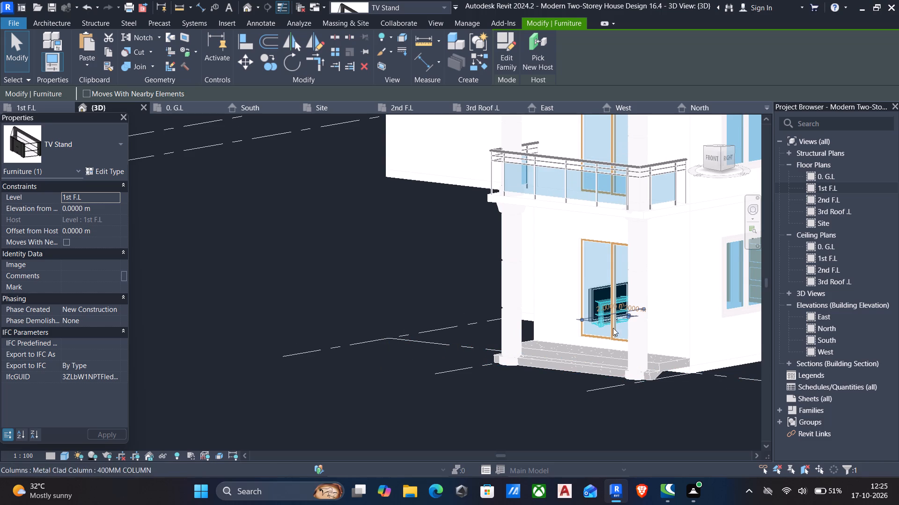
click(595, 290)
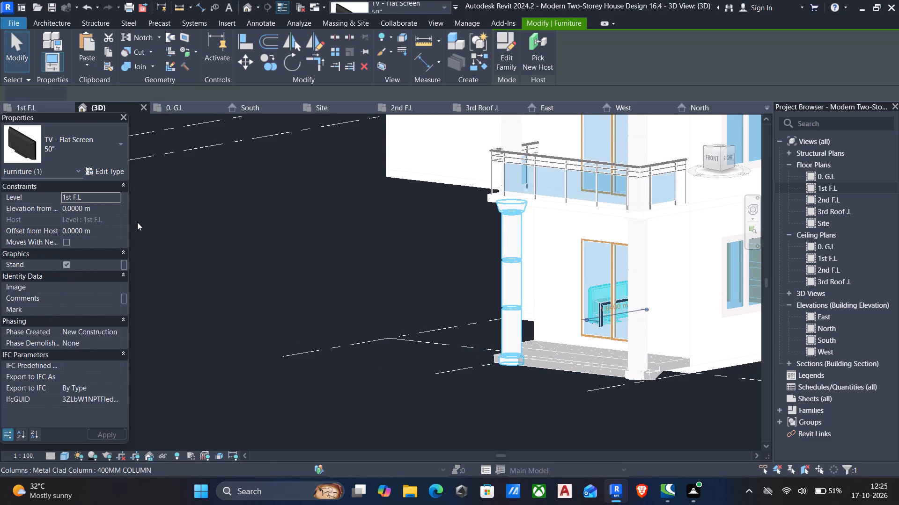
click(109, 210)
text(0.5)
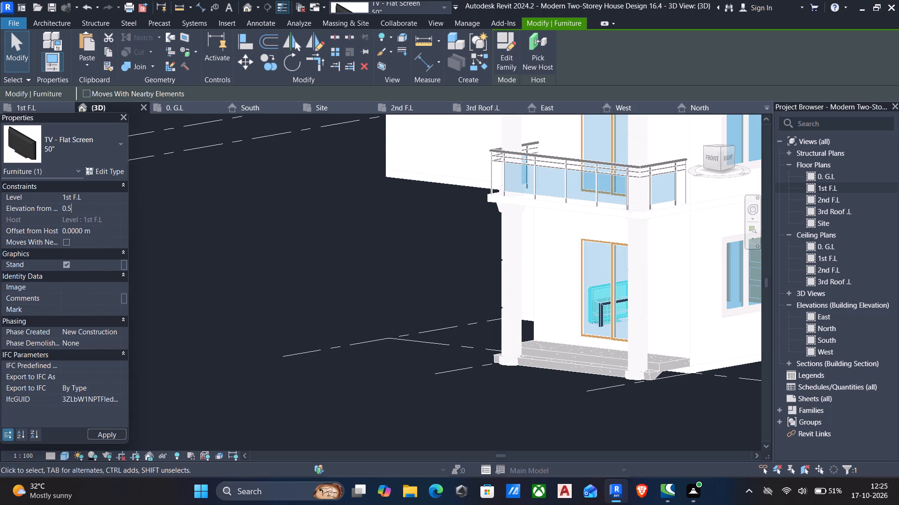
scroll(589, 317, up, 4)
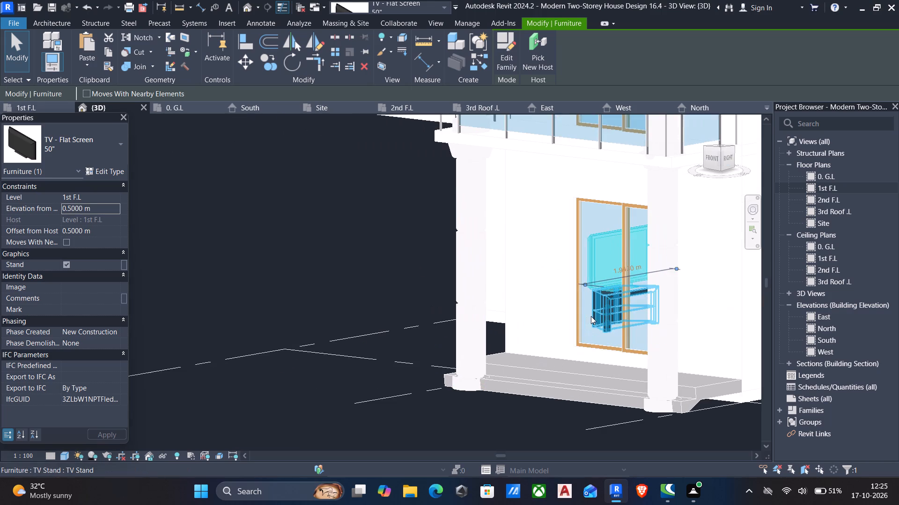
key(Escape)
Examine how the raised TV sits relative to its stand in the 3D view.
scroll(649, 299, up, 4)
scroll(607, 311, up, 5)
scroll(567, 289, up, 5)
scroll(543, 266, down, 8)
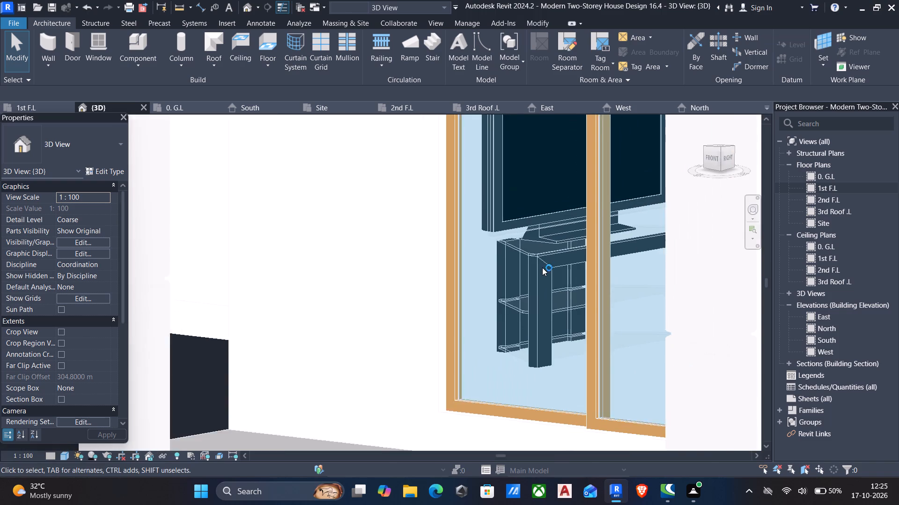
scroll(542, 267, down, 9)
Place a rotated Sofa-Corbu in the 1st F.L plan facing the TV, centred on it and about 0.1 m from the window wall.
text(cm)
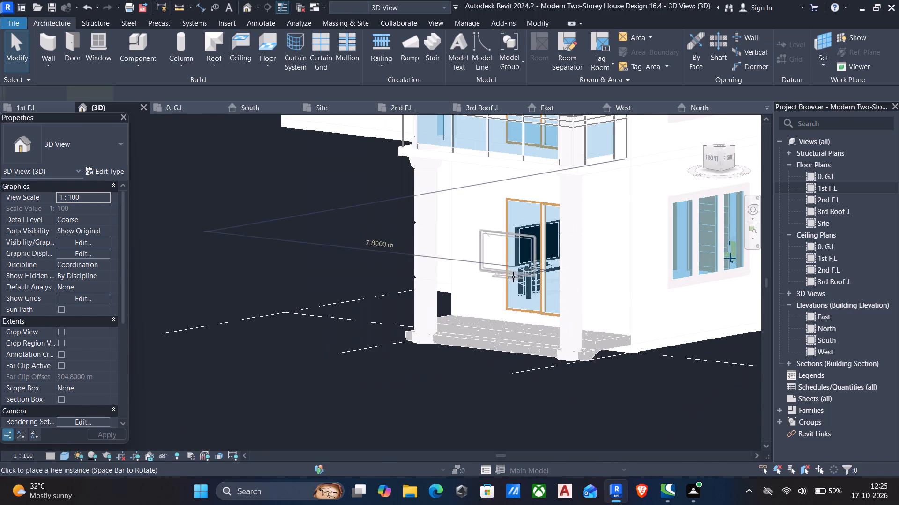
key(Escape)
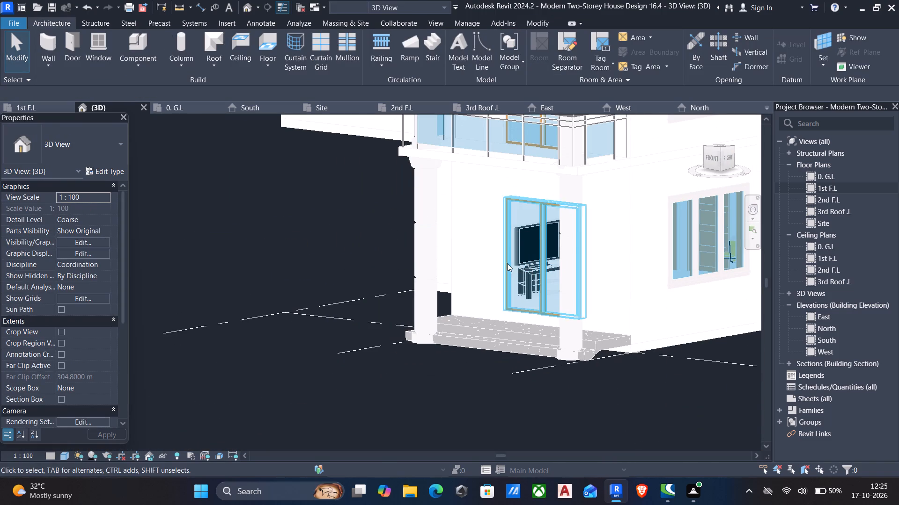
double_click(851, 190)
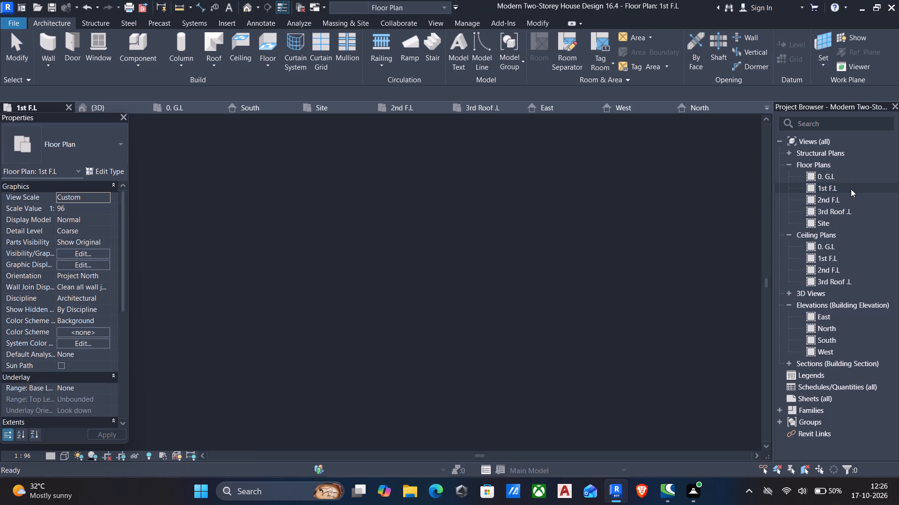
key(c)
key(m)
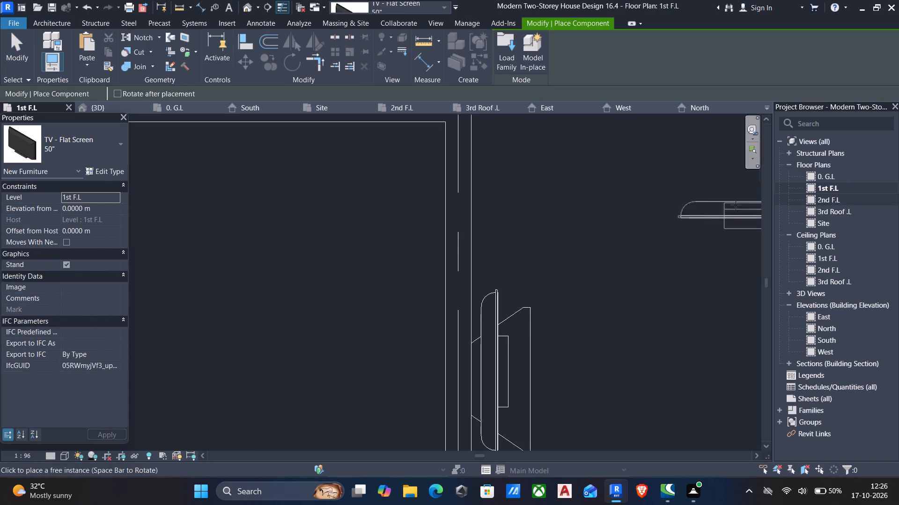
click(99, 149)
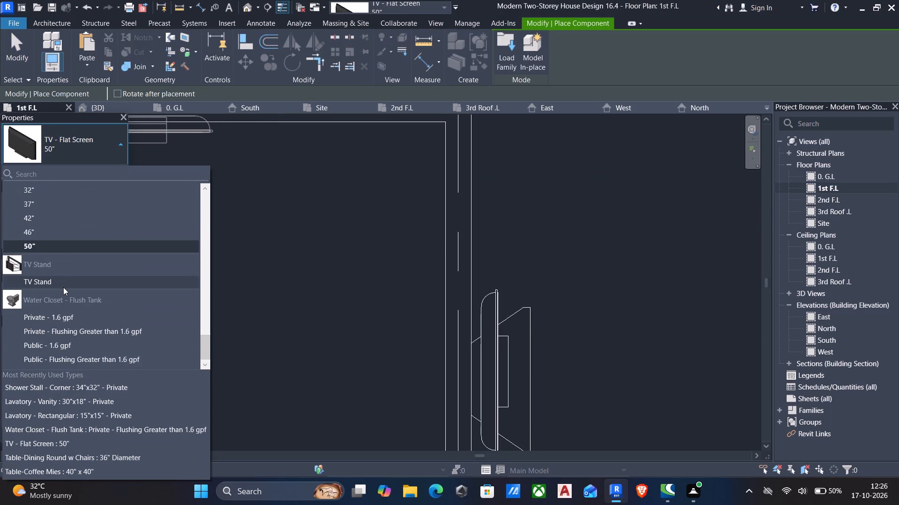
scroll(63, 287, up, 5)
scroll(65, 247, up, 5)
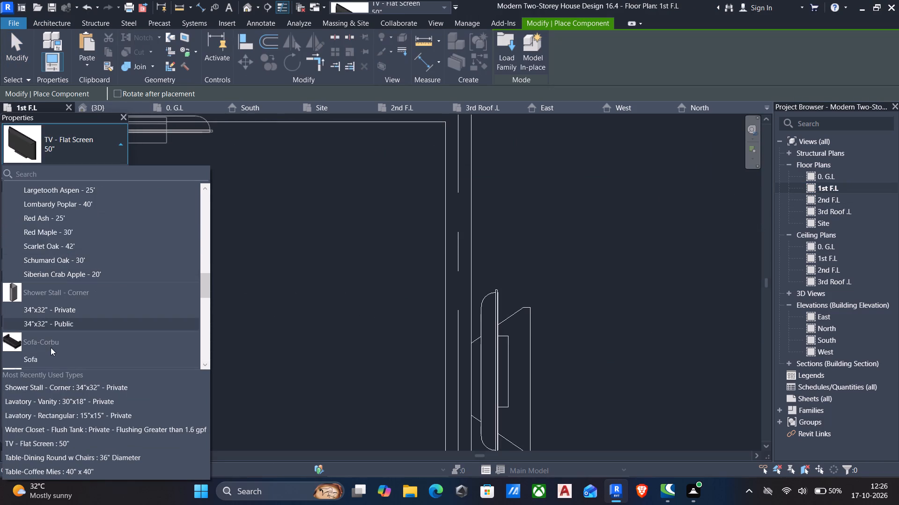
scroll(52, 347, down, 1)
click(46, 317)
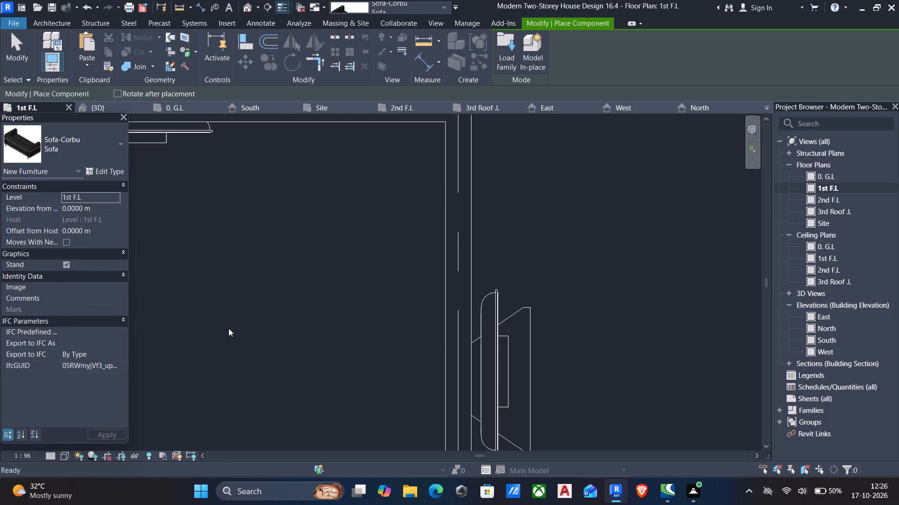
scroll(560, 297, down, 4)
middle_drag(610, 317, 424, 275)
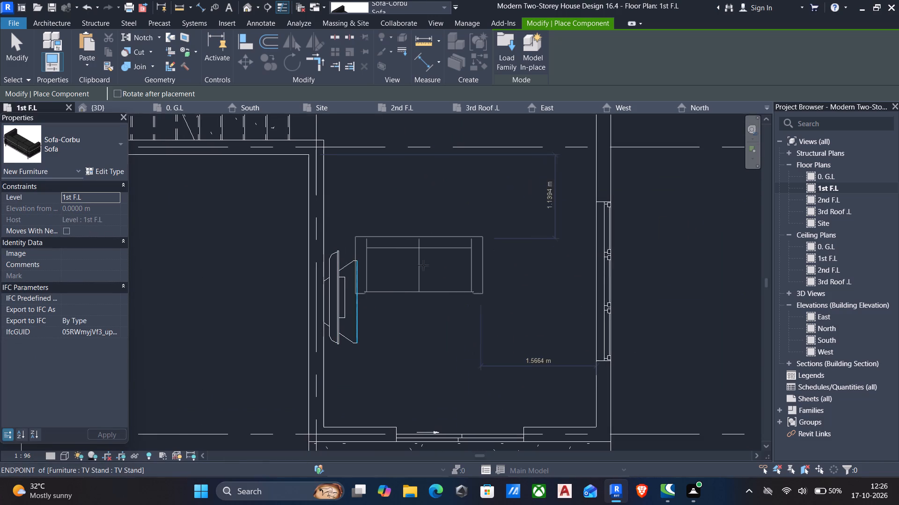
key(space)
key(space)
key(space)
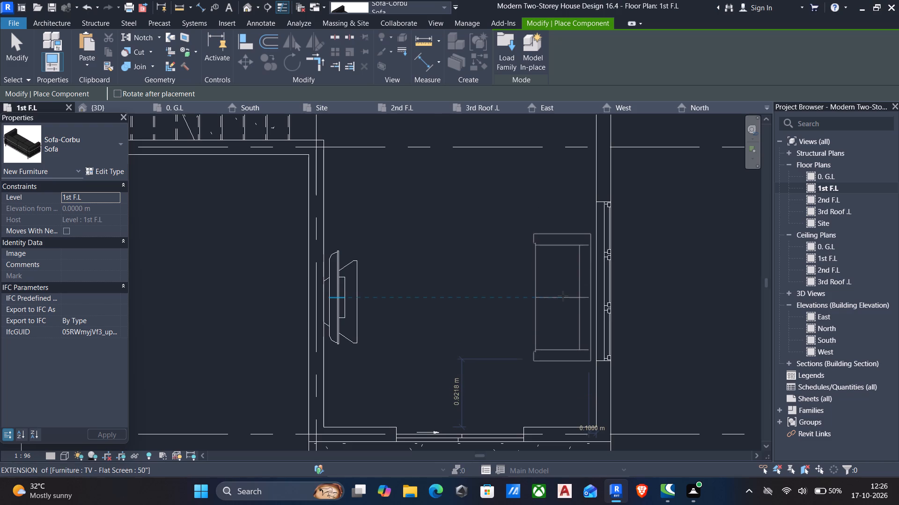
click(563, 296)
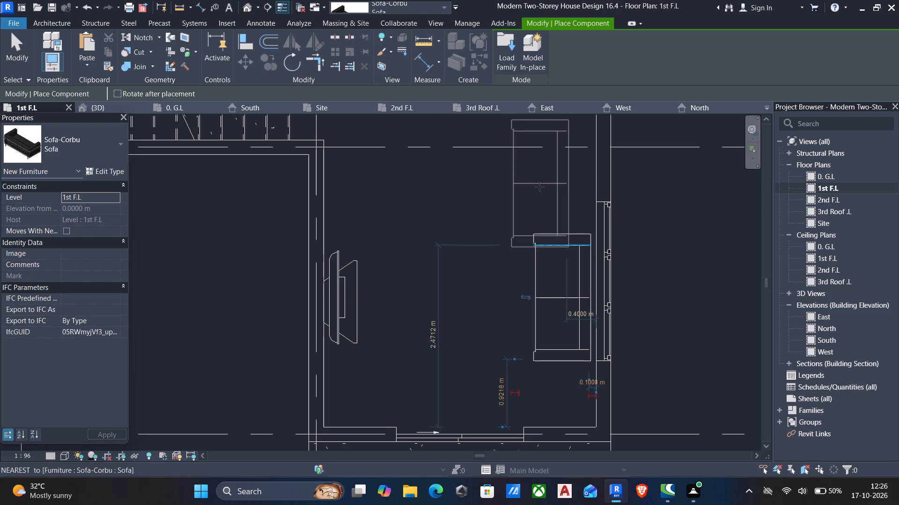
Place a second Sofa-Corbu, turned perpendicular to the first, along the grid 3 side of the living room, about 0.7 m from the window wall.
scroll(539, 187, down, 2)
key(space)
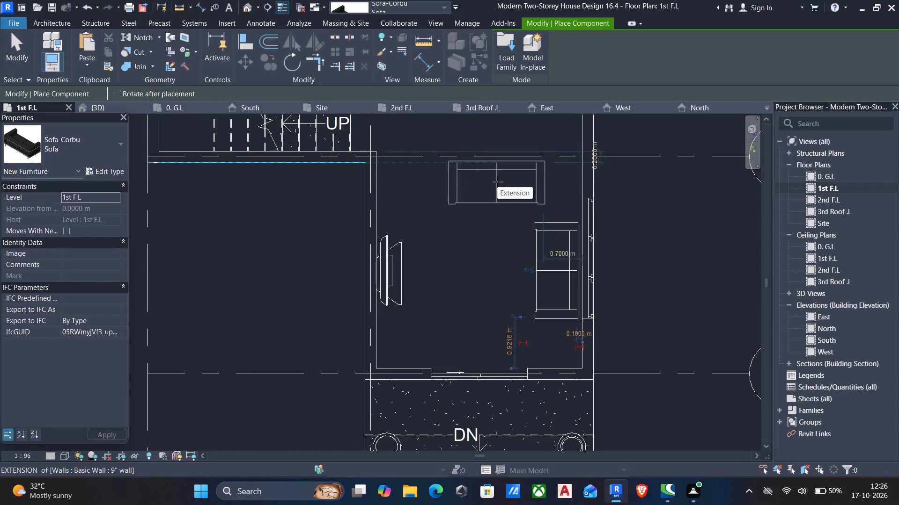
click(497, 182)
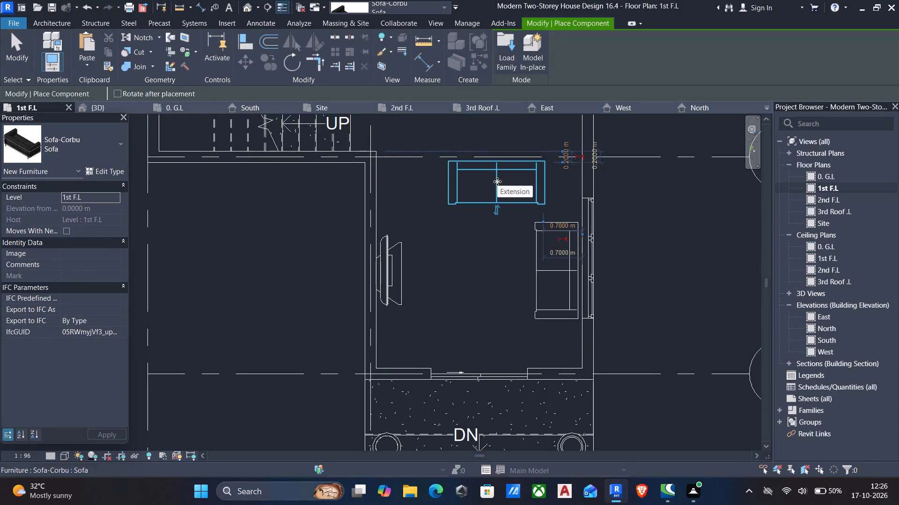
Place a rotated Chair-Corbu near the sliding-door wall, facing and centred on the grid 3 side sofa, about 0.2 m from the wall.
click(55, 147)
scroll(91, 242, up, 2)
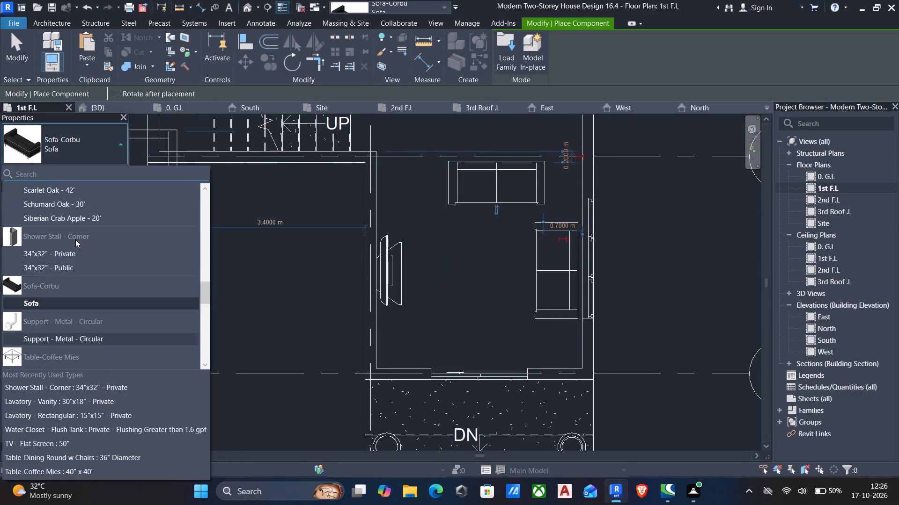
scroll(59, 266, up, 9)
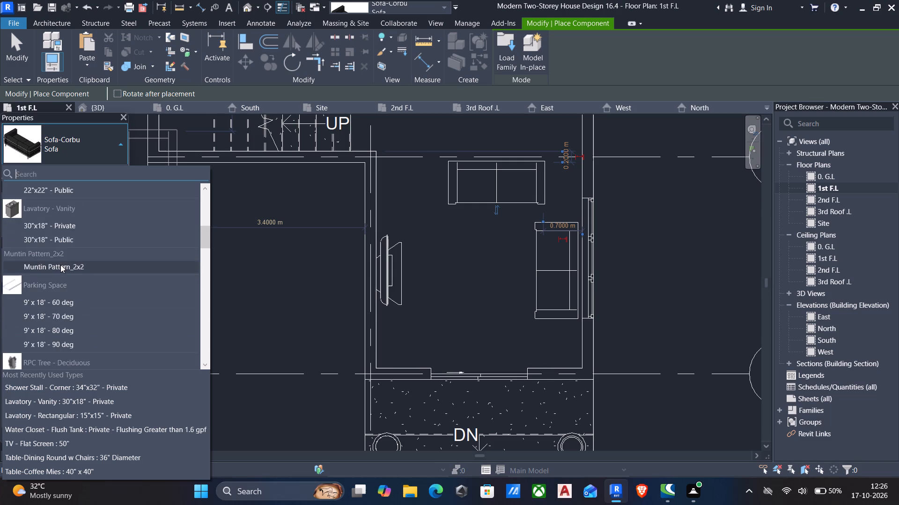
scroll(60, 265, up, 5)
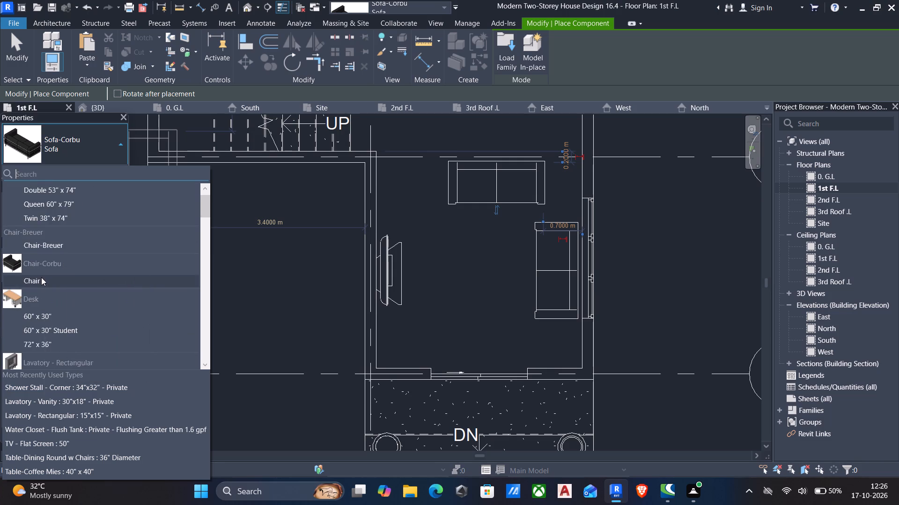
click(41, 277)
key(space)
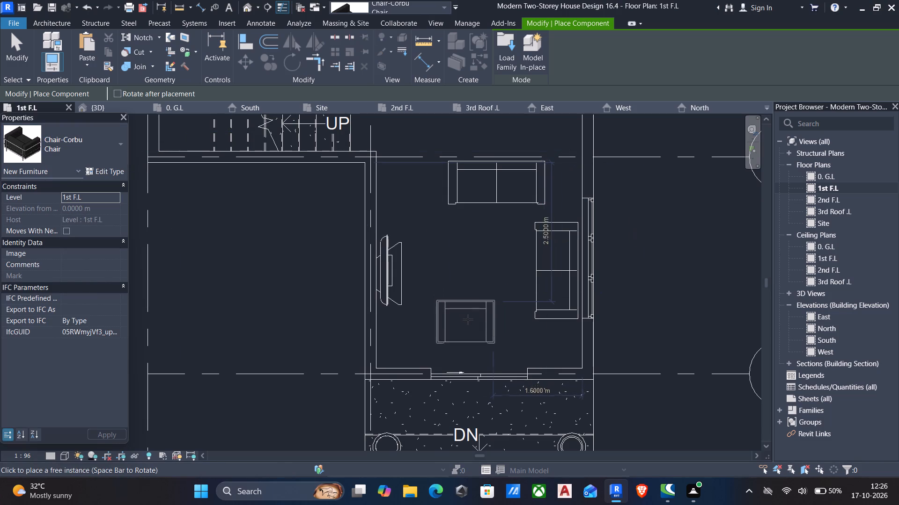
key(space)
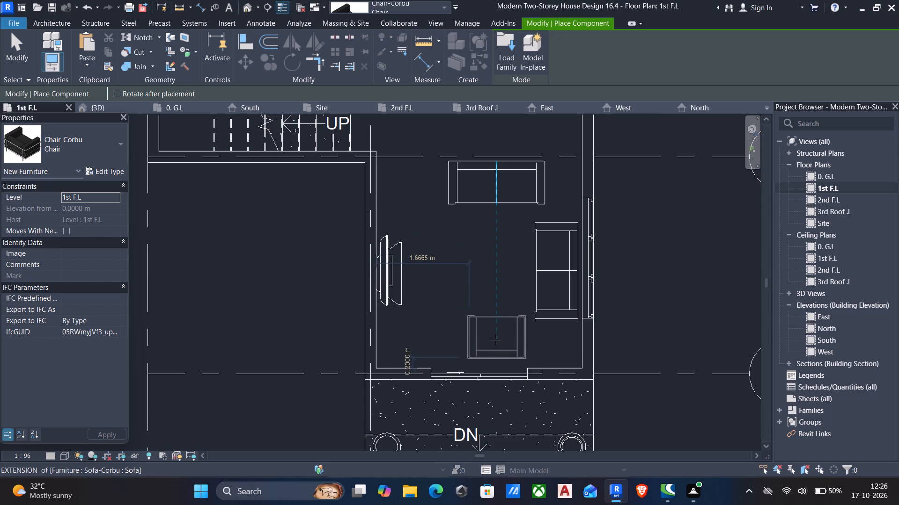
click(495, 339)
key(Escape)
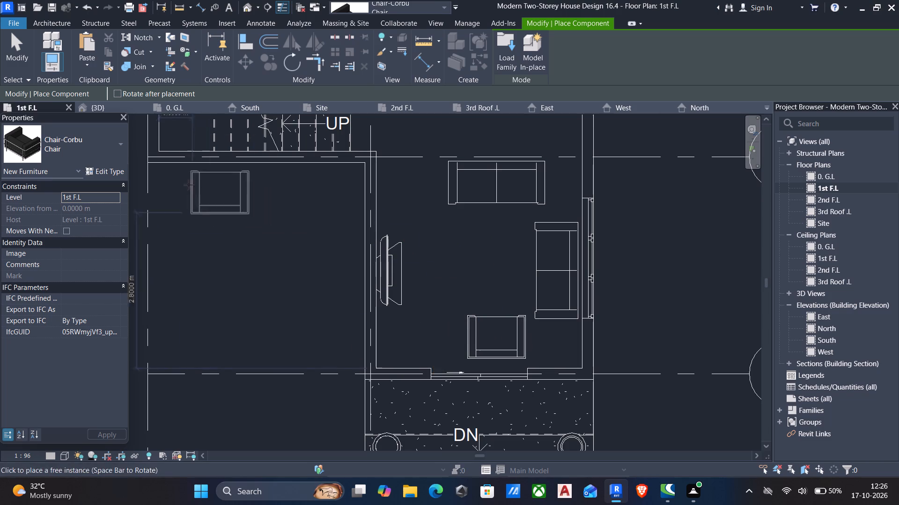
Place a 40" x 40" Table-Coffee Mies in the middle of the living room seating, about 1.2 m from the grid 3 wall.
click(111, 149)
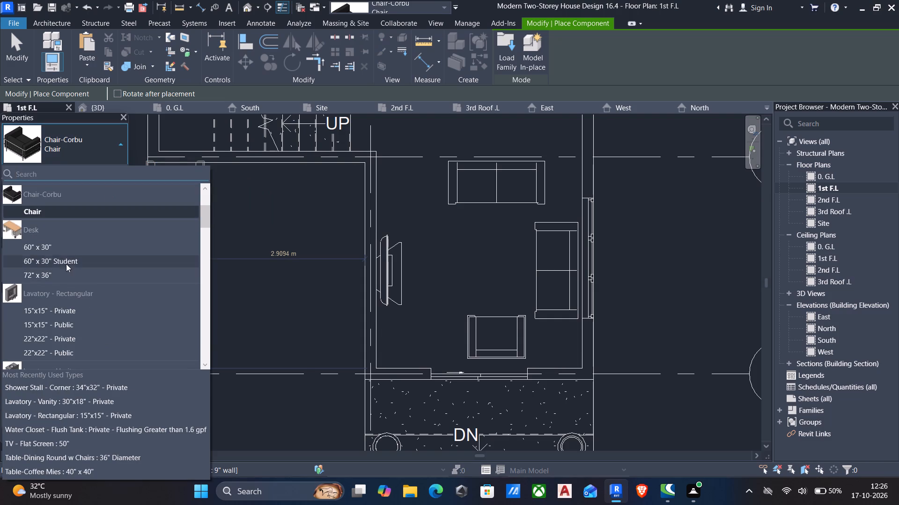
scroll(60, 310, up, 10)
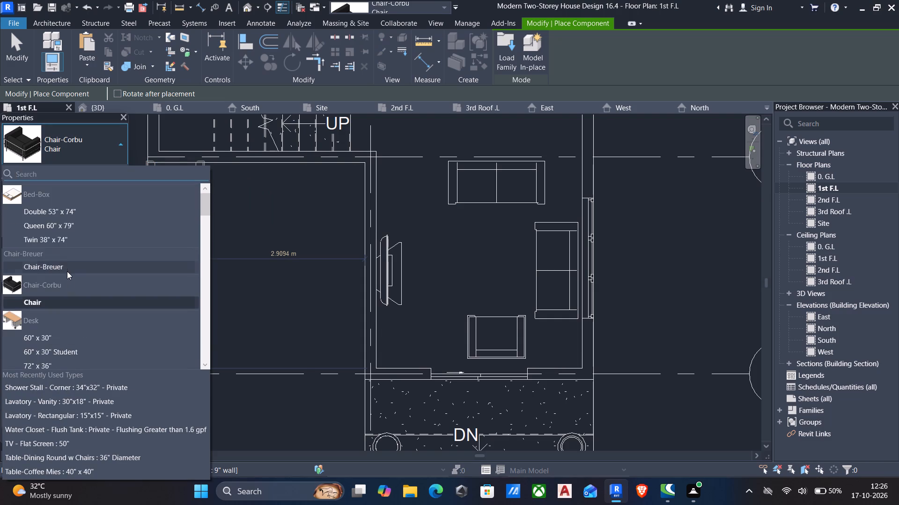
scroll(66, 260, down, 17)
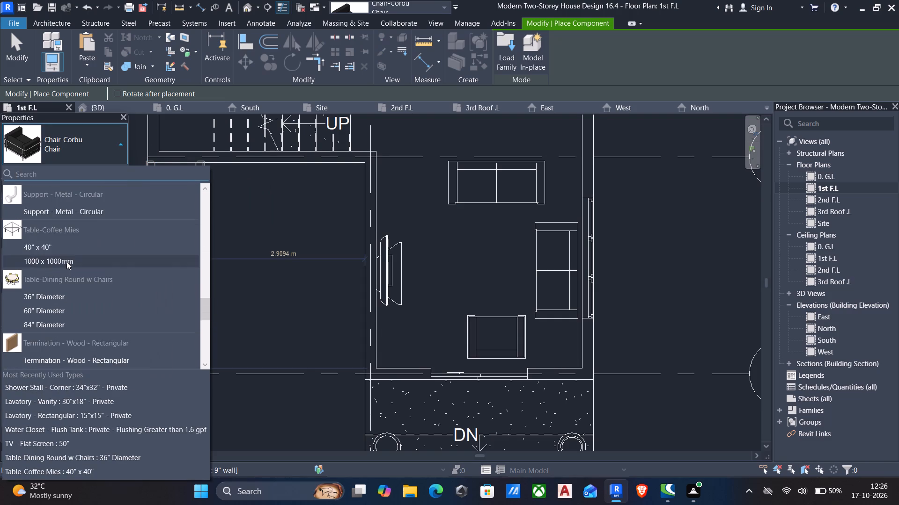
click(43, 250)
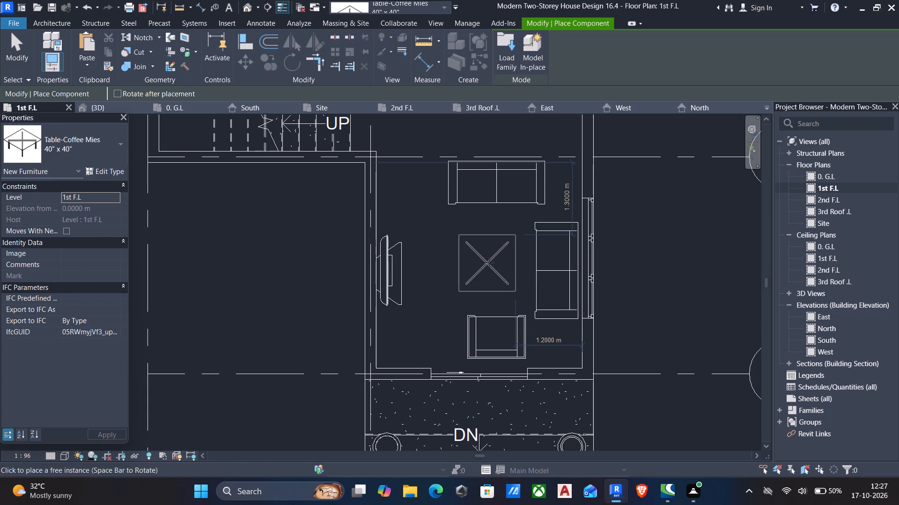
click(492, 260)
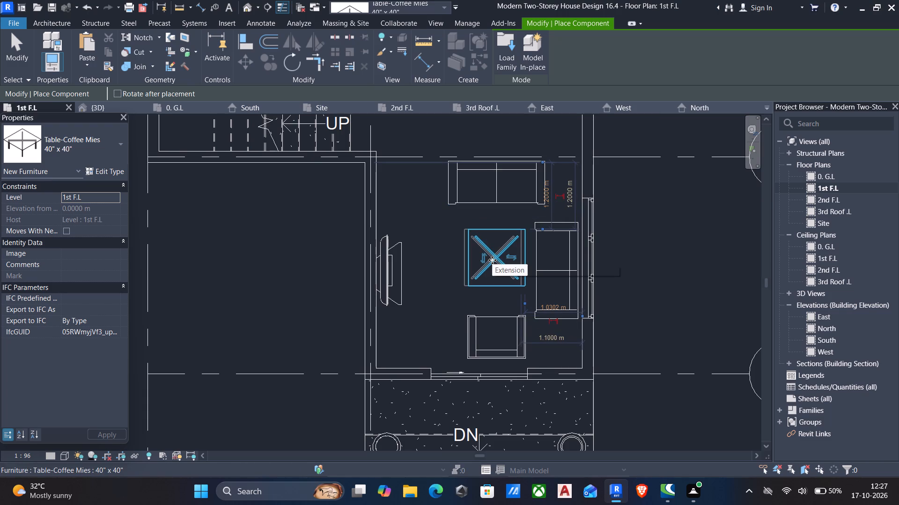
Place a Bed-Box Double 53" x 74" in the A–B/1–2 bedroom, headboard against the grid A wall, about 1.1 m from the grid 1 wall.
click(66, 154)
scroll(66, 242, up, 8)
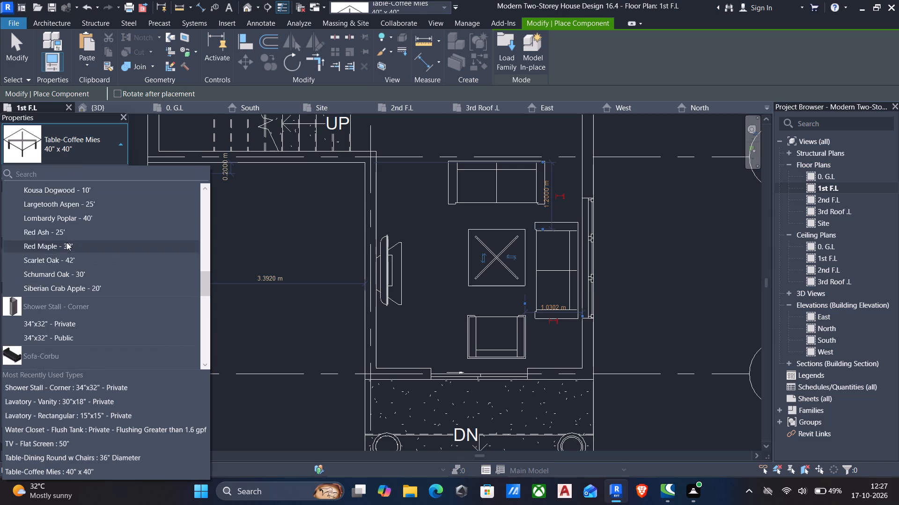
scroll(66, 242, up, 19)
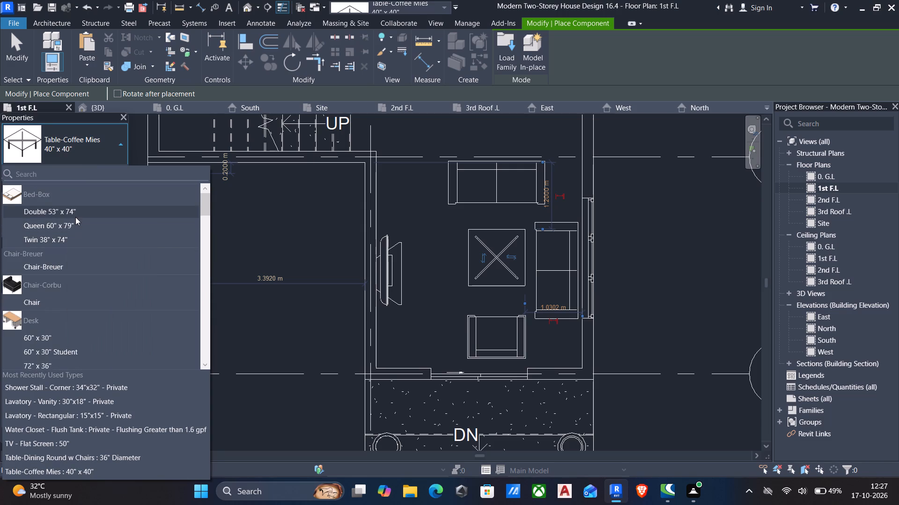
click(75, 217)
scroll(228, 282, down, 3)
middle_drag(266, 280, 311, 383)
scroll(311, 360, down, 3)
middle_drag(330, 216, 330, 225)
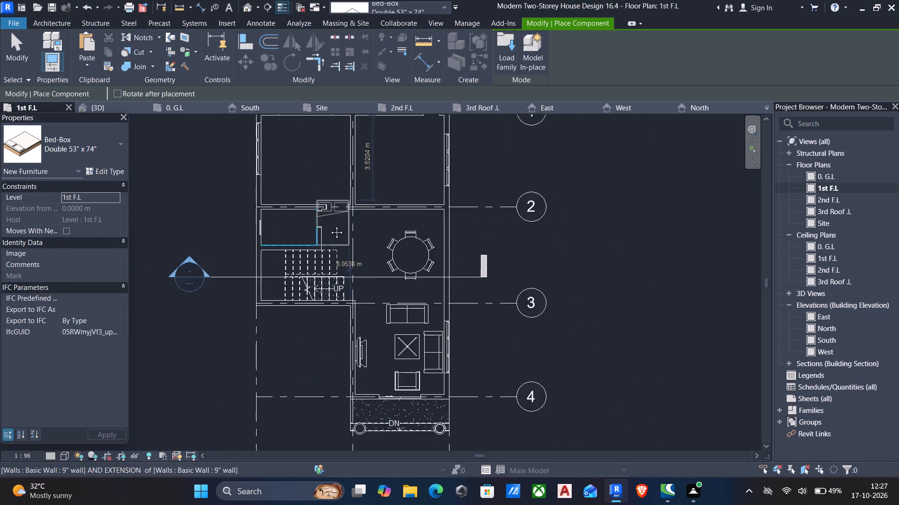
middle_drag(330, 225, 363, 339)
key(space)
key(space)
key(space)
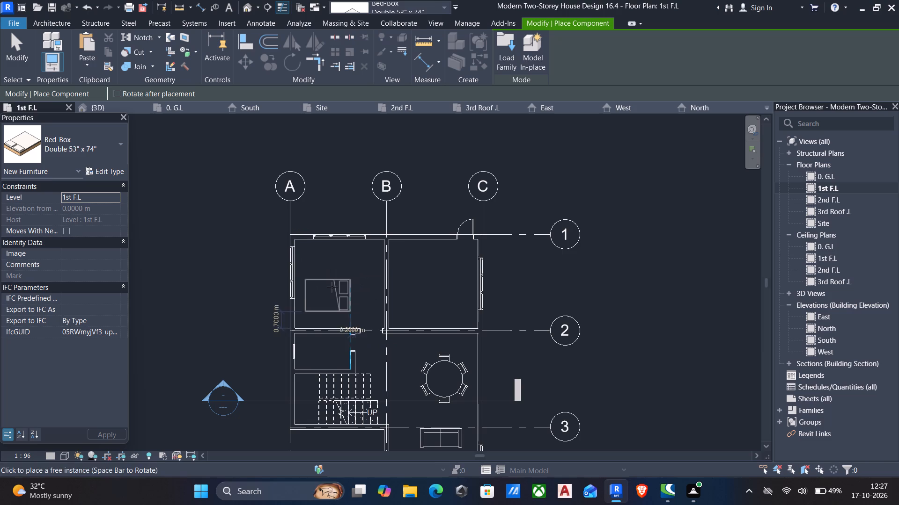
key(space)
key(space)
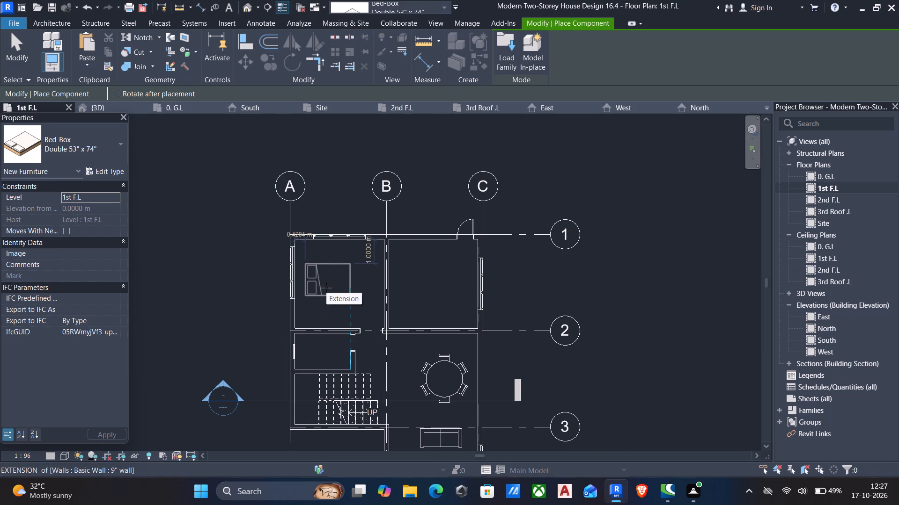
scroll(326, 288, up, 4)
click(303, 291)
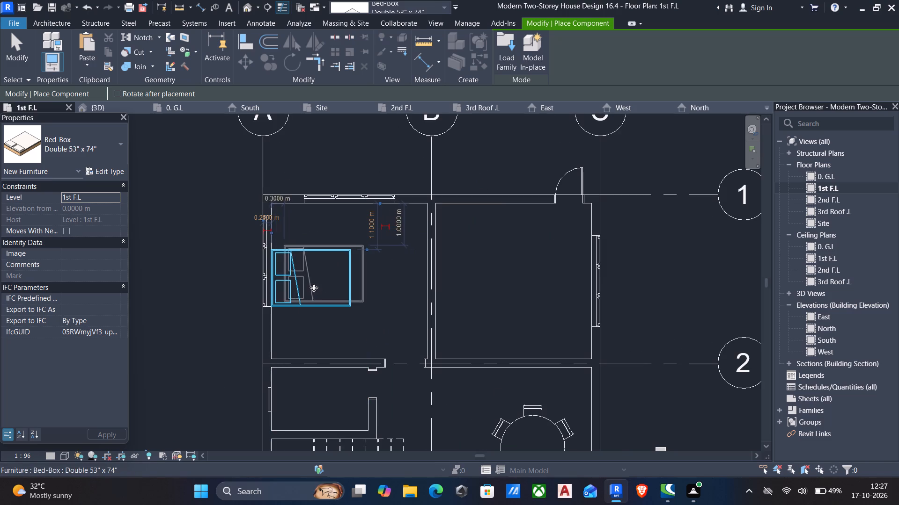
key(Escape)
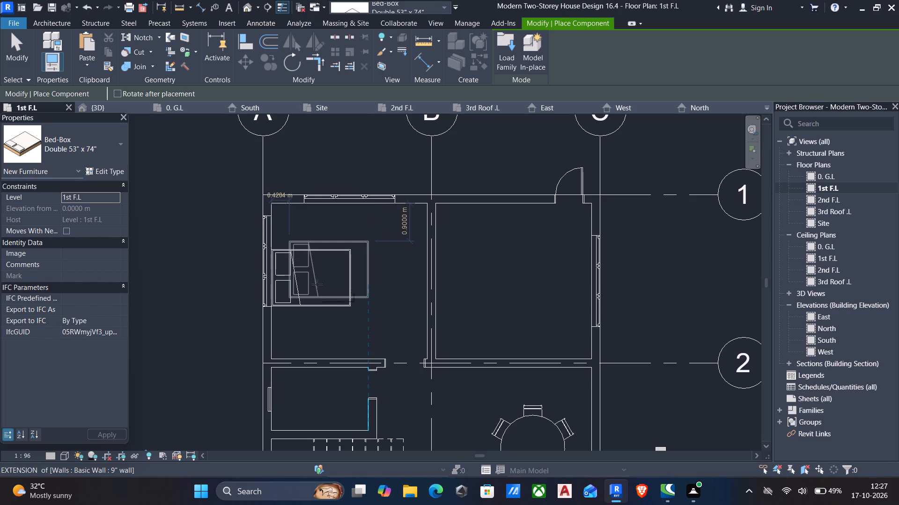
Place a Water Closet - Flush Tank, Private - Flushing Greater than 1.6 gpf, at the midpoint of the bathroom's stair-side wall, facing into the room.
click(190, 27)
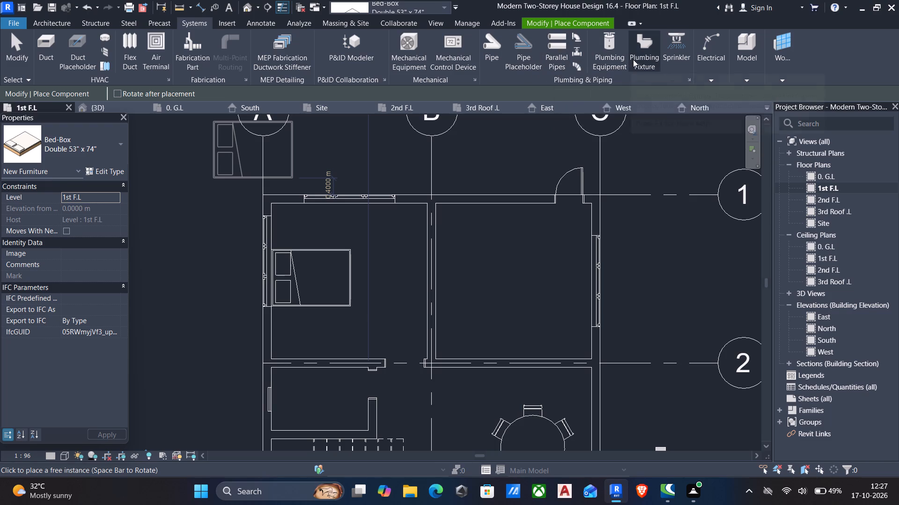
click(642, 51)
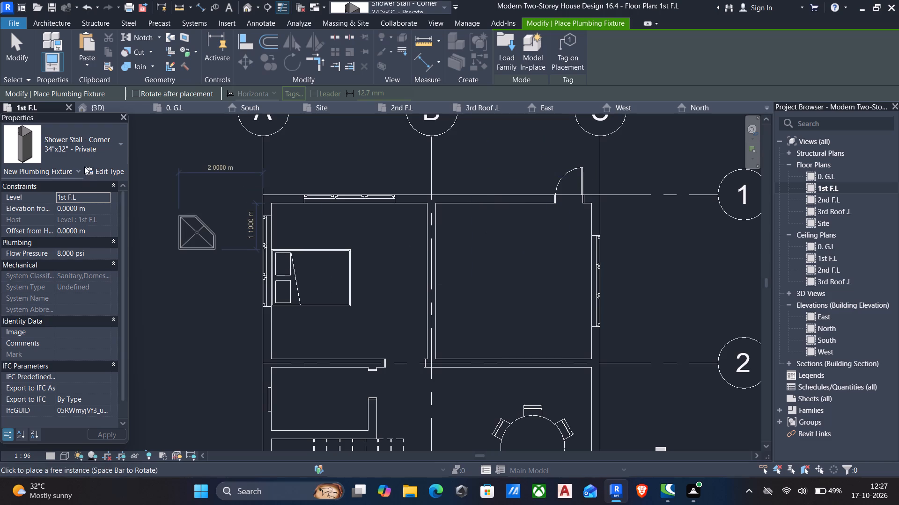
click(84, 147)
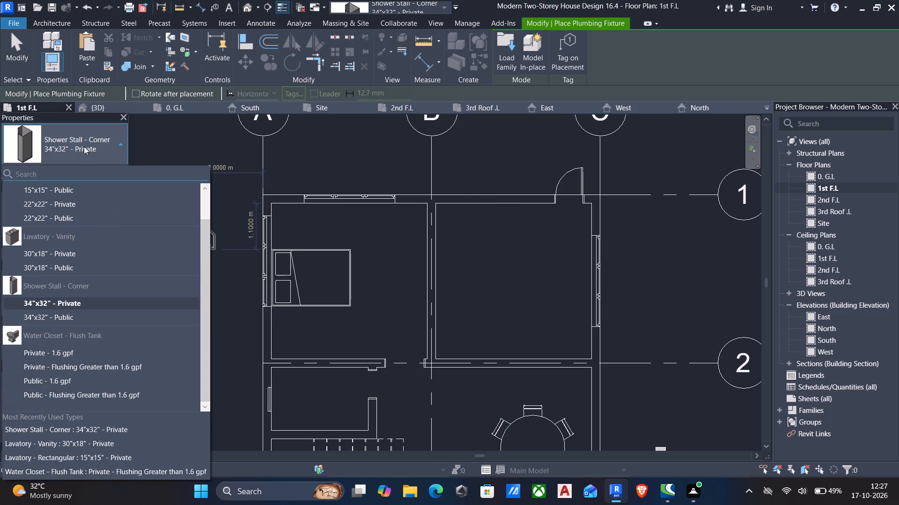
click(63, 364)
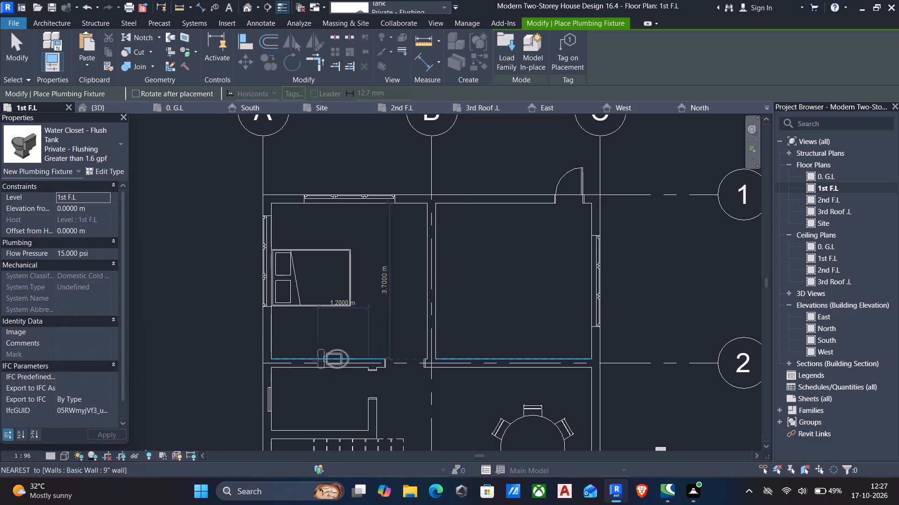
key(space)
scroll(329, 371, down, 2)
middle_drag(330, 372, 342, 310)
middle_drag(341, 354, 351, 312)
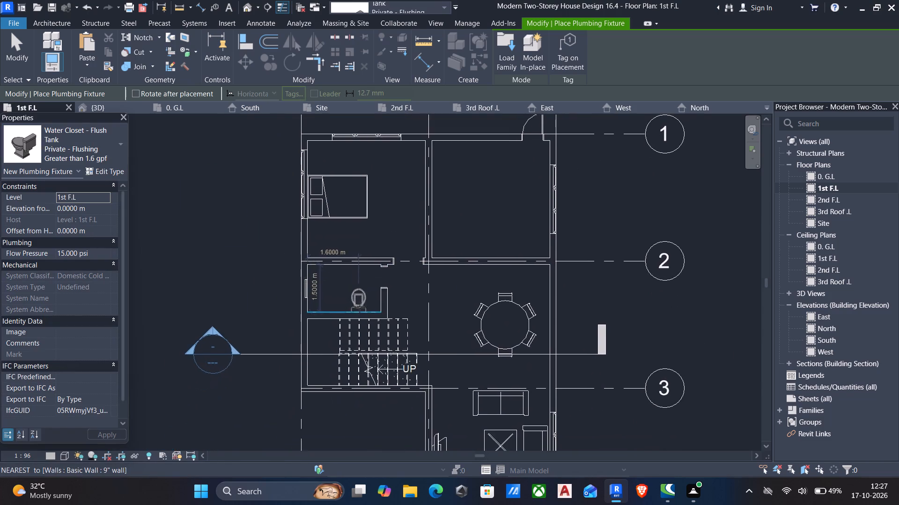
scroll(360, 307, up, 4)
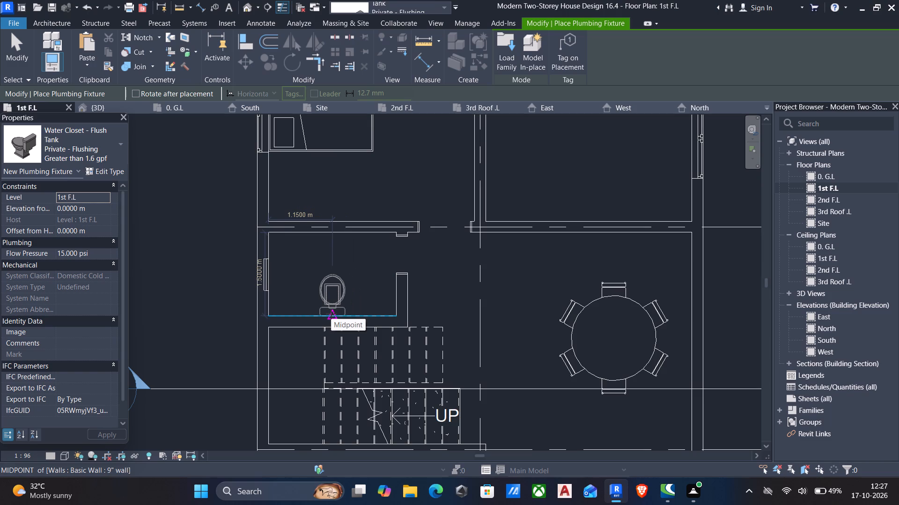
click(331, 314)
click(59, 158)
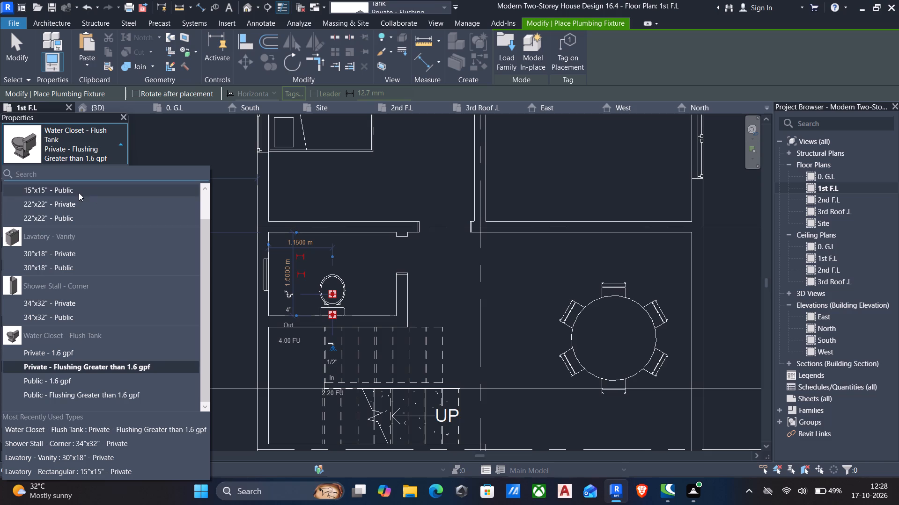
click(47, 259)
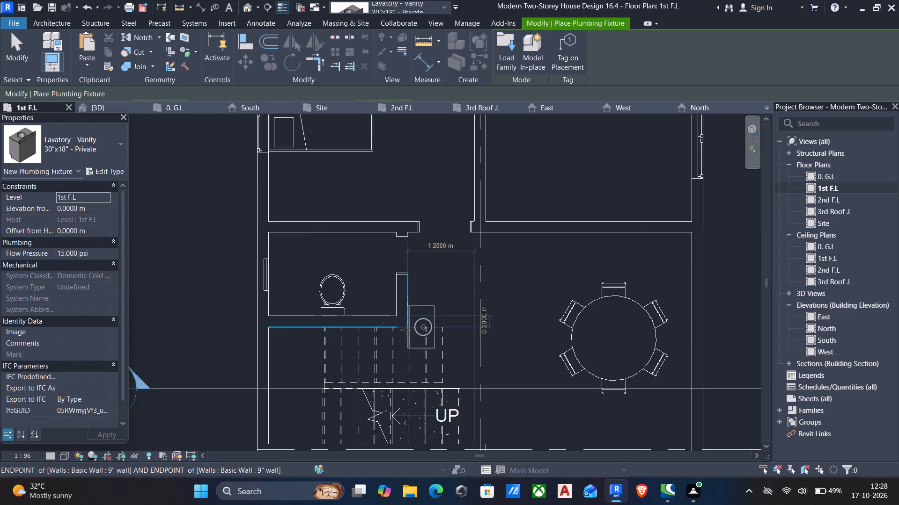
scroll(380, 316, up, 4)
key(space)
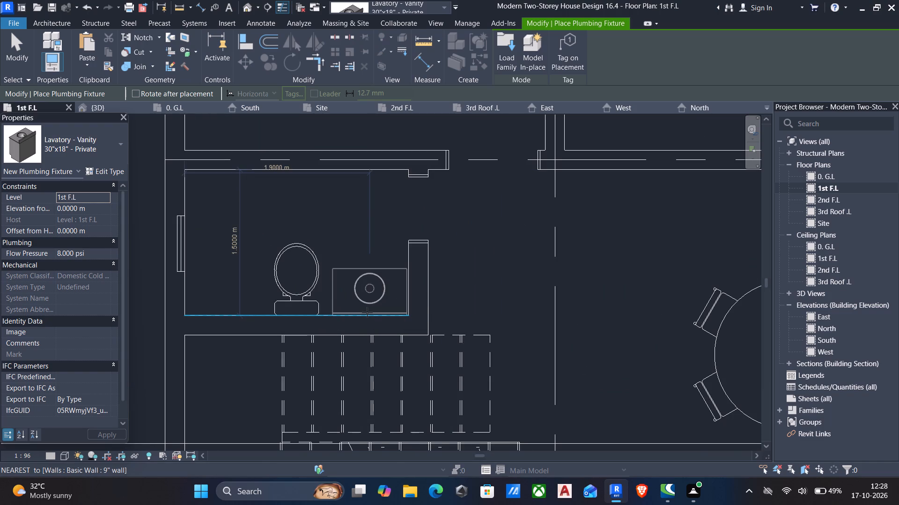
Place a rotated Lavatory - Vanity 30"x18" - Public against the bathroom's stair-side wall, in the corner beside the water closet.
click(77, 141)
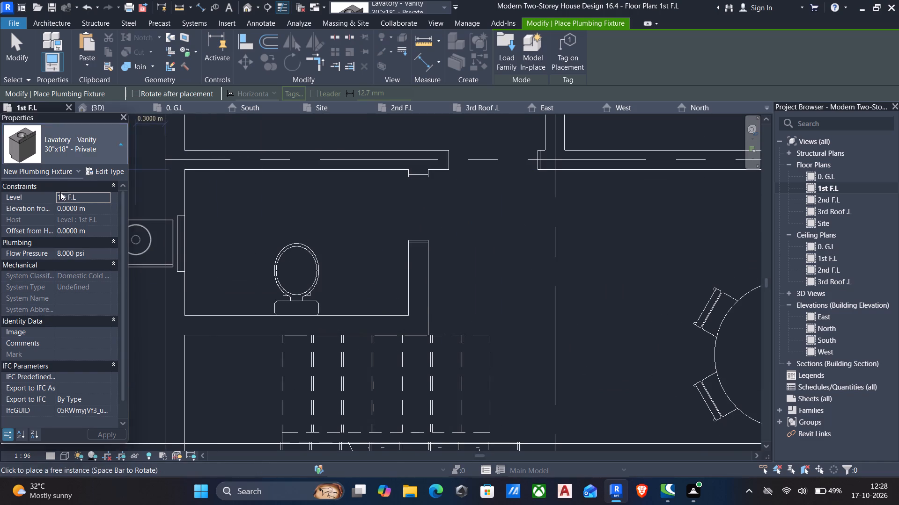
click(39, 264)
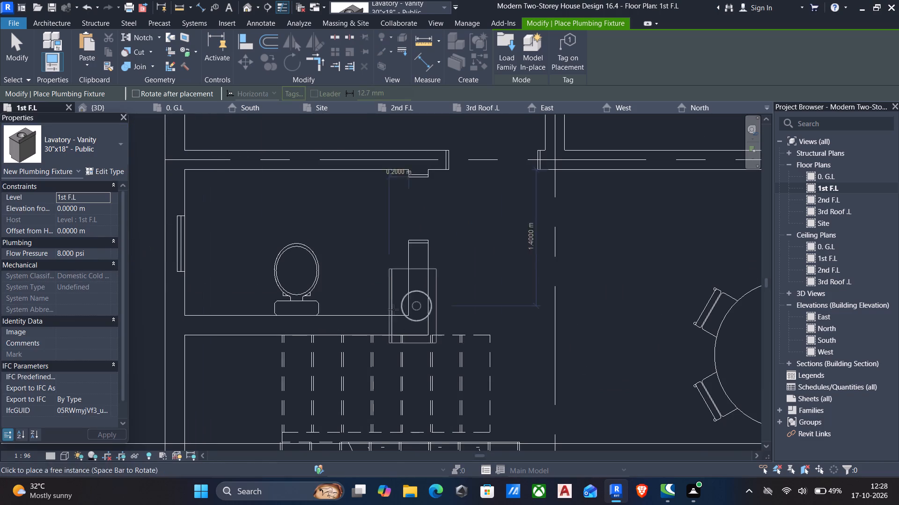
key(space)
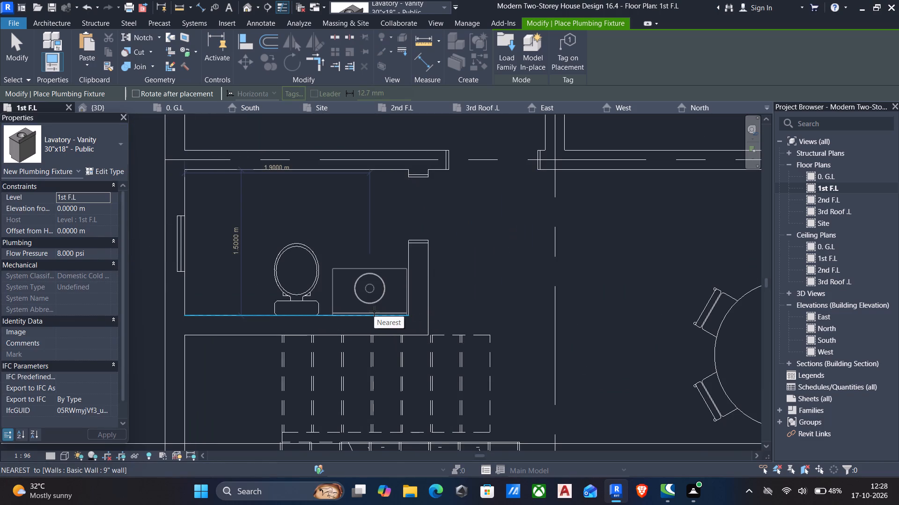
scroll(374, 312, up, 4)
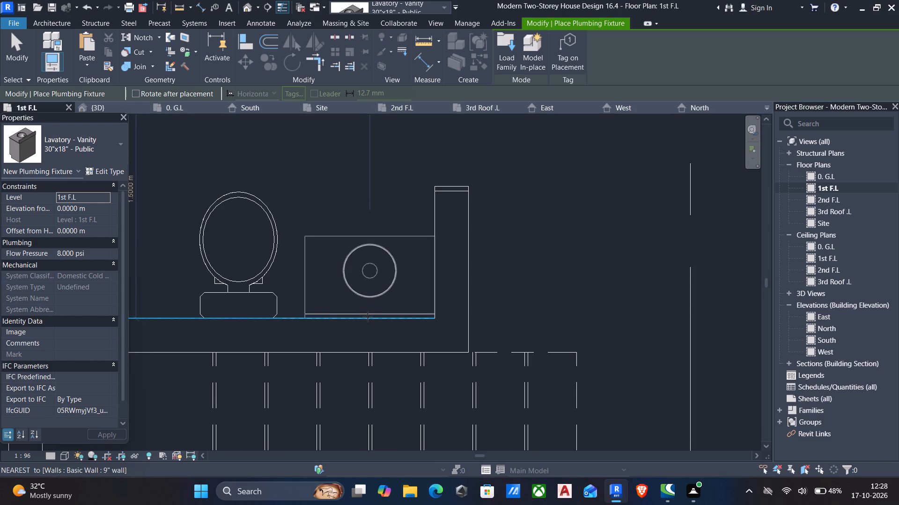
click(369, 317)
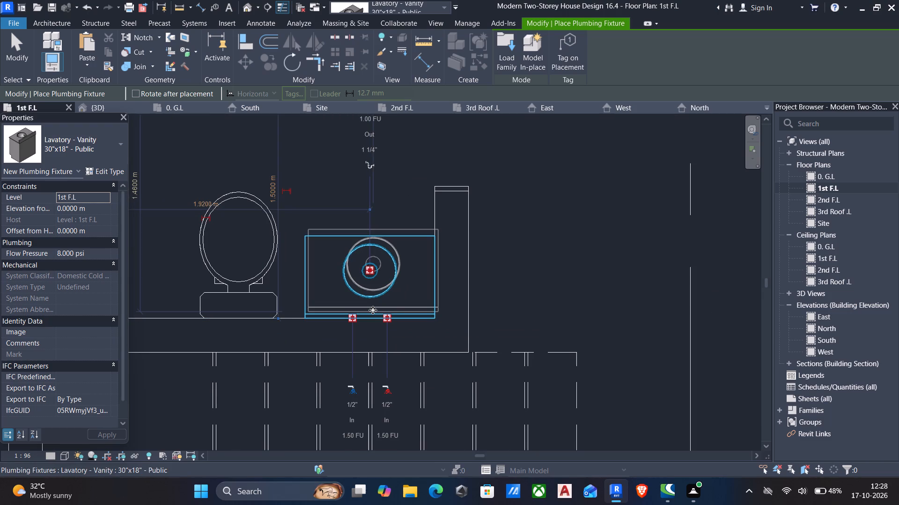
key(Escape)
middle_drag(344, 320, 382, 303)
key(Escape)
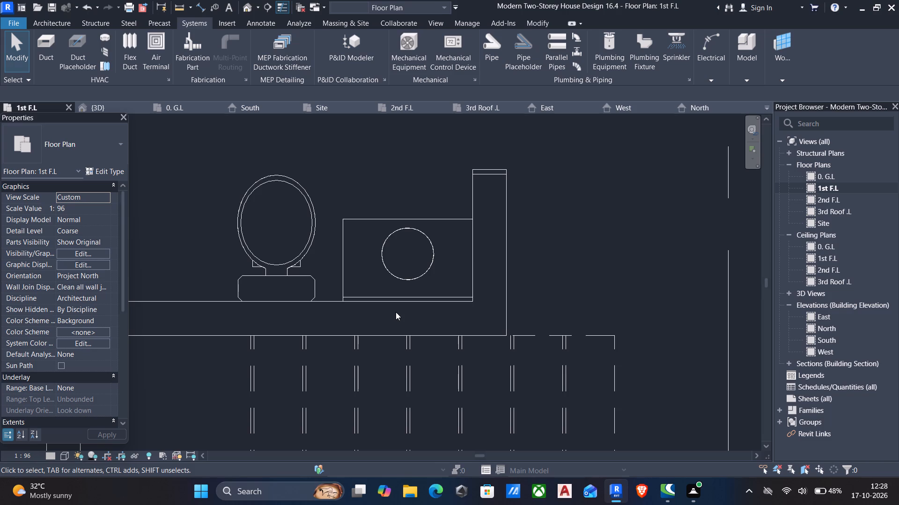
Copy the bathroom's water closet and 30"x18" vanity lavatory together to the clipboard.
scroll(369, 299, down, 5)
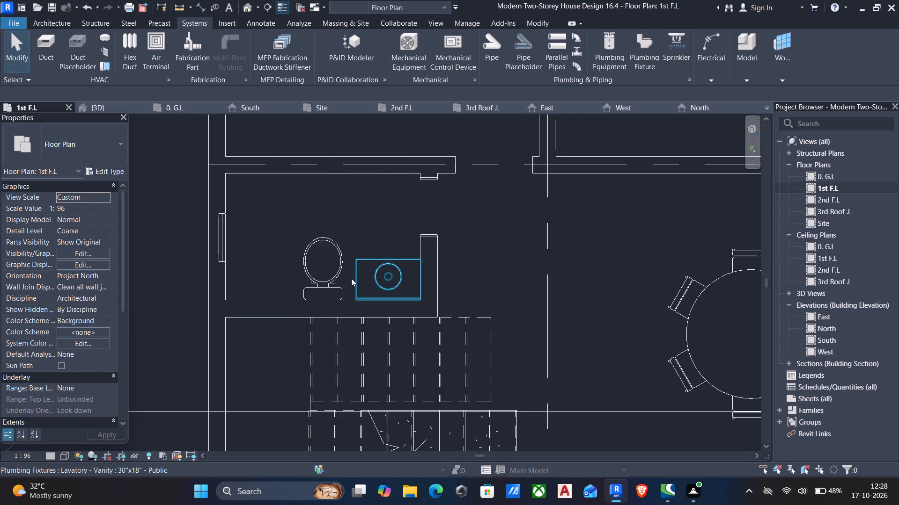
click(352, 278)
ctrl+click(319, 279)
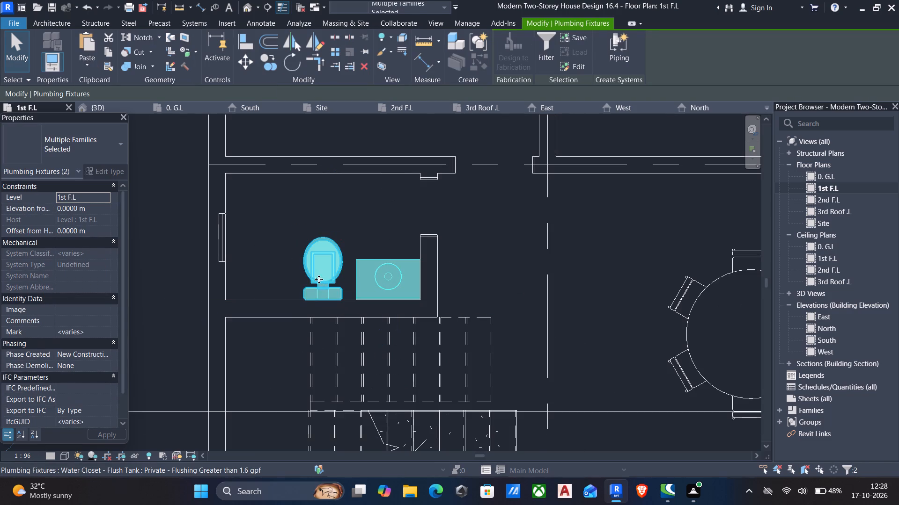
click(110, 55)
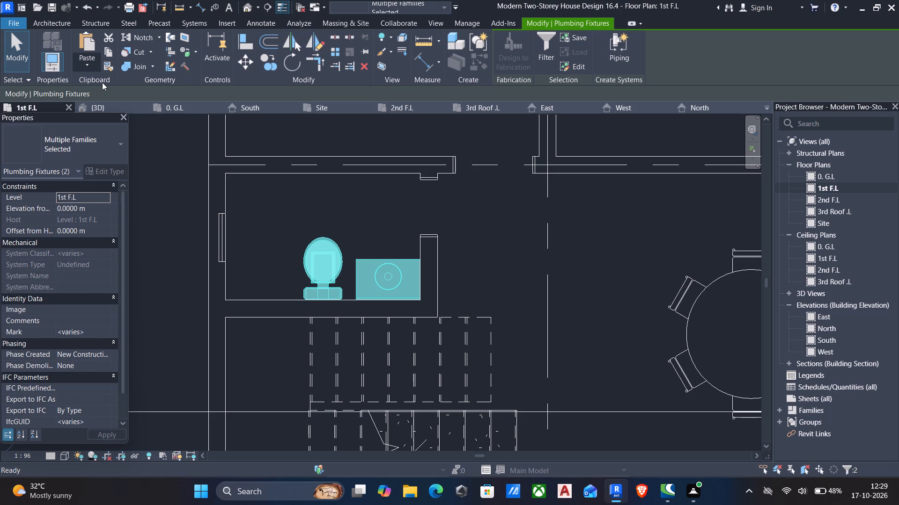
Open the 2nd F.L floor plan and set its underlay base level to None.
scroll(415, 320, down, 5)
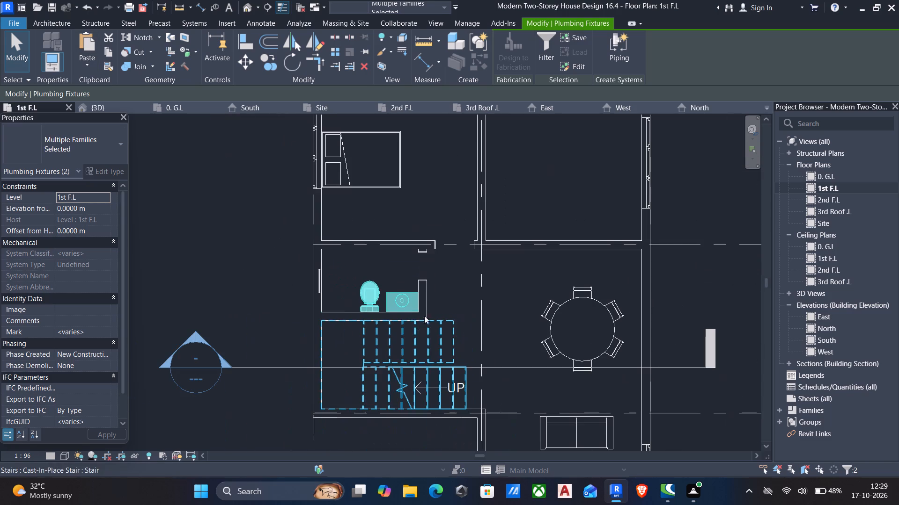
double_click(838, 204)
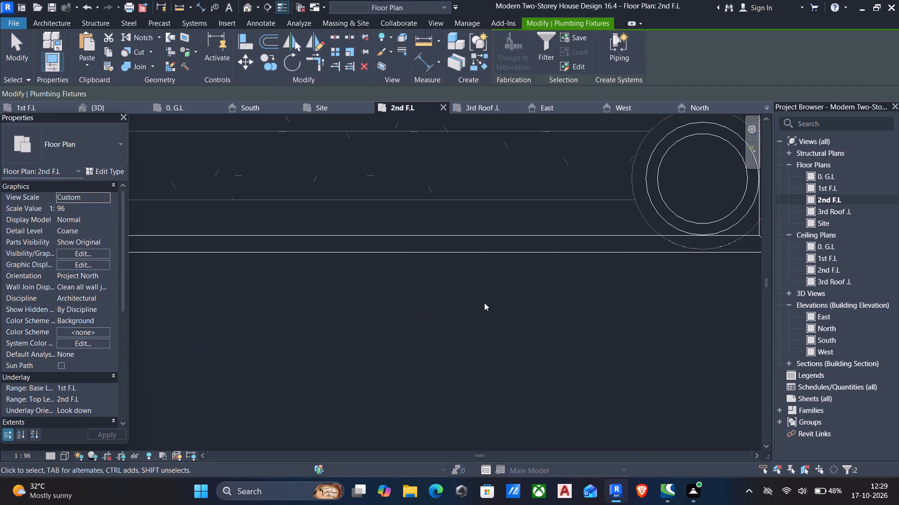
scroll(393, 291, down, 15)
middle_drag(344, 266, 399, 389)
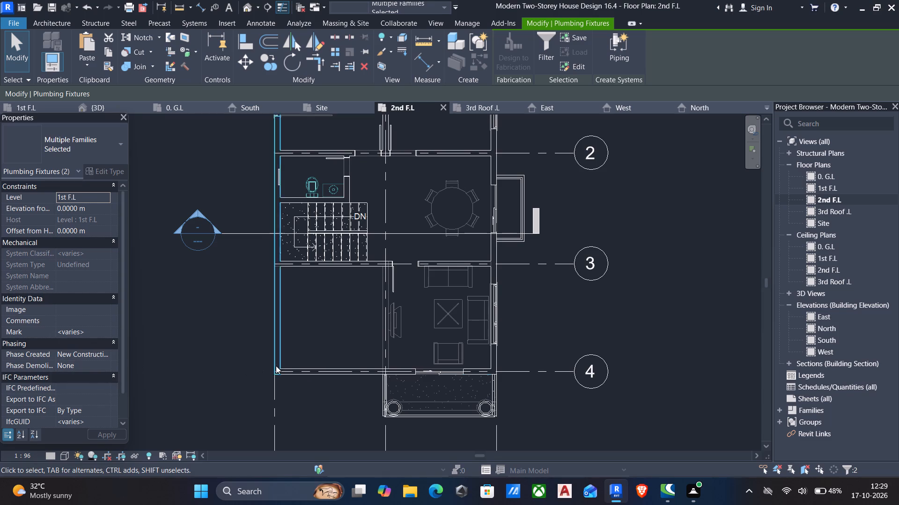
click(326, 373)
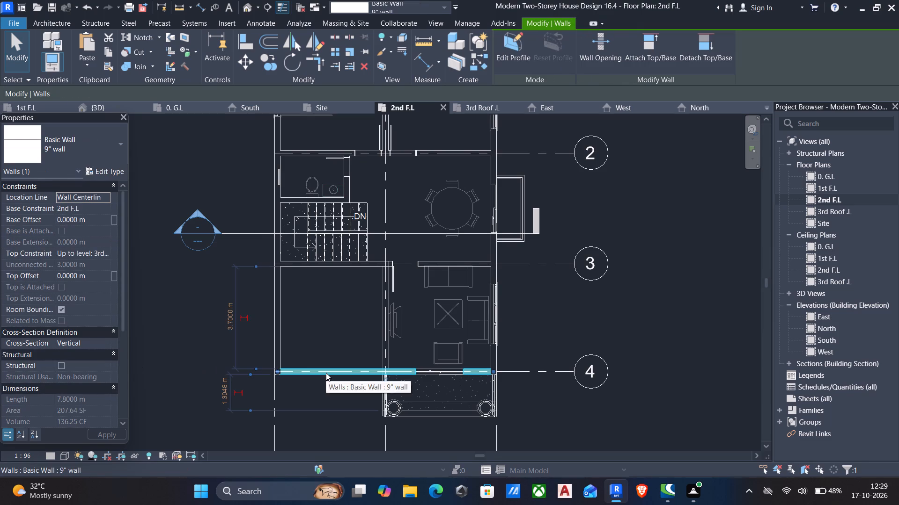
key(Escape)
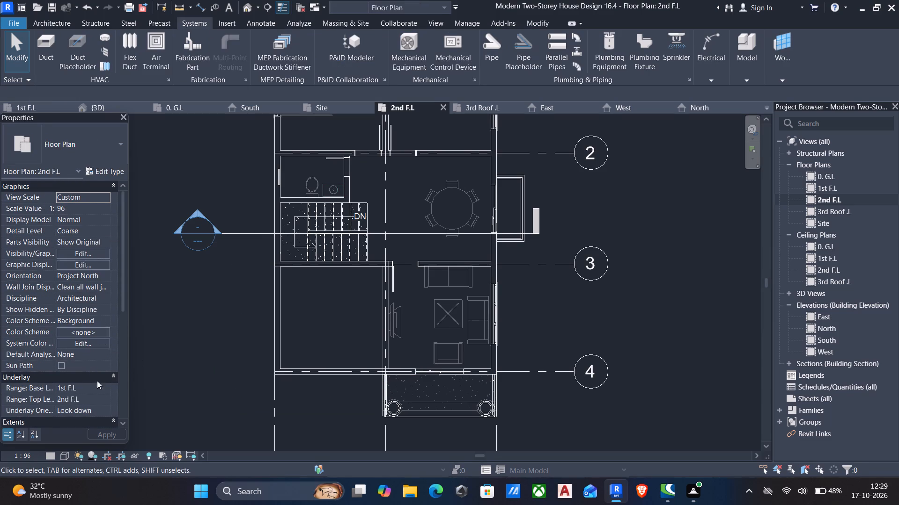
click(104, 386)
click(74, 399)
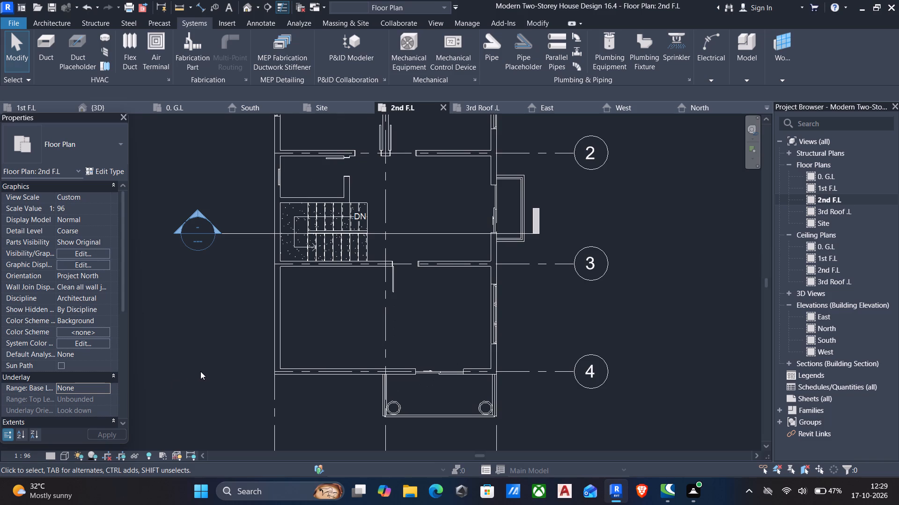
Place a Window-Casement-Triple 85" x 60" in the grid 4 wall between grids A and B, 0.8 m from the grid A wall's inner face.
middle_drag(410, 384, 473, 383)
scroll(473, 383, down, 2)
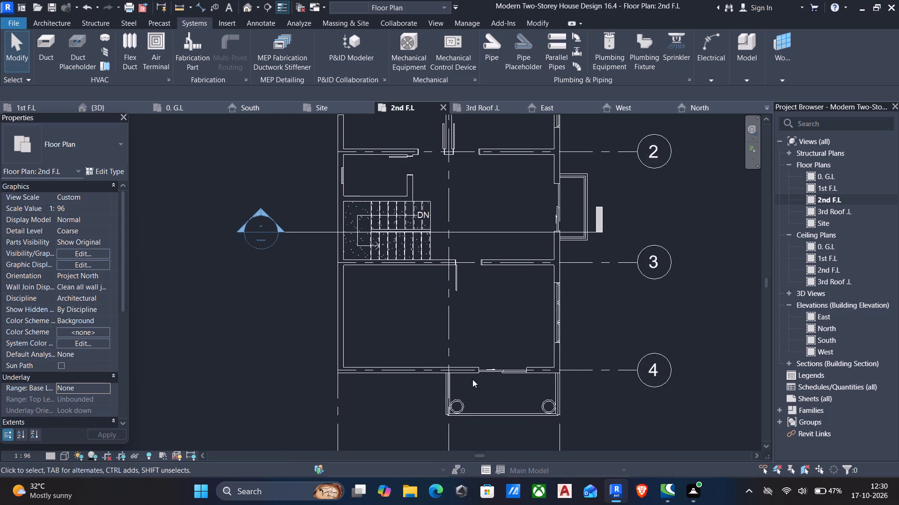
middle_drag(460, 352, 453, 378)
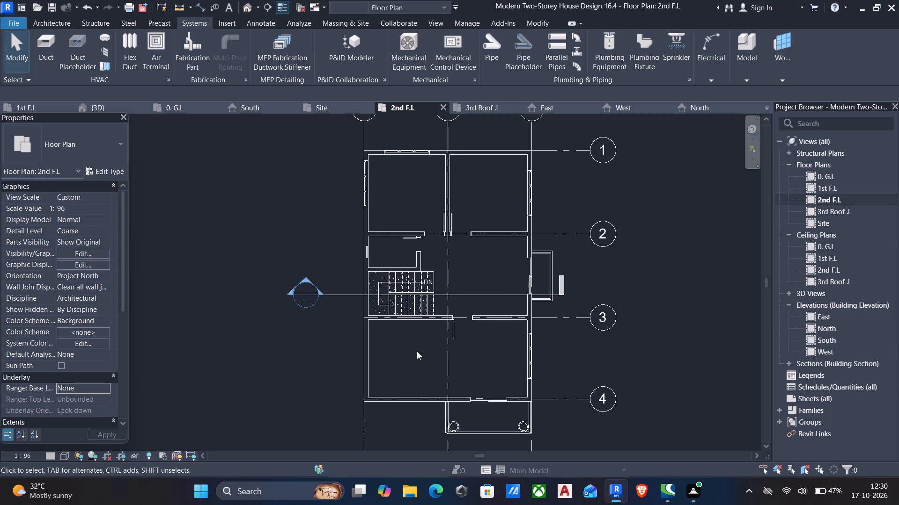
scroll(419, 356, down, 2)
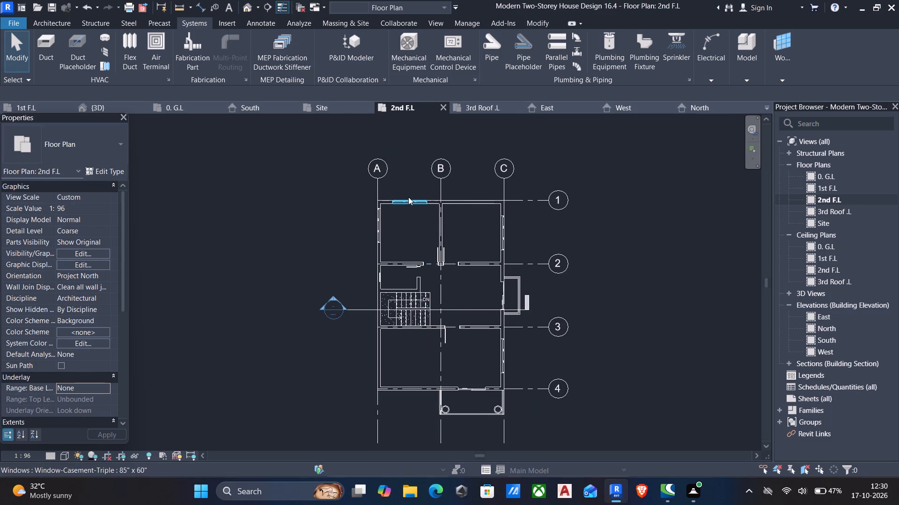
click(408, 197)
text(cs)
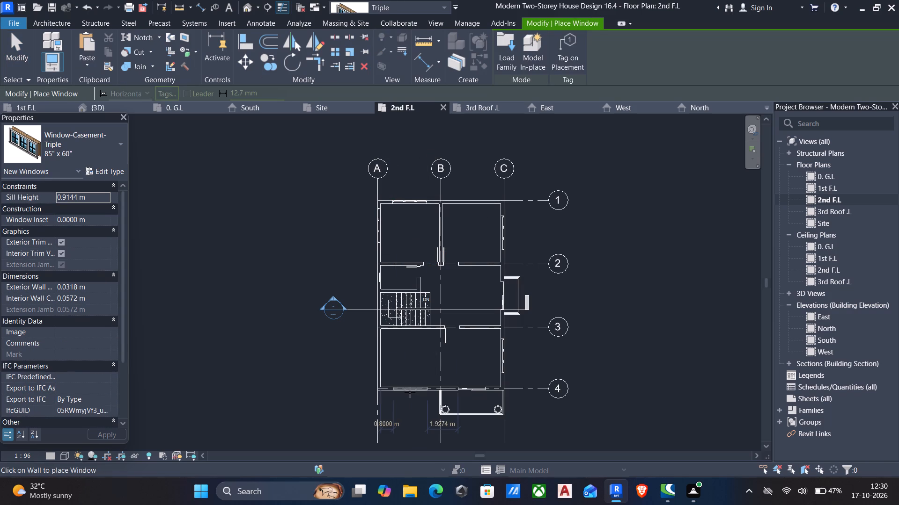
scroll(410, 392, up, 3)
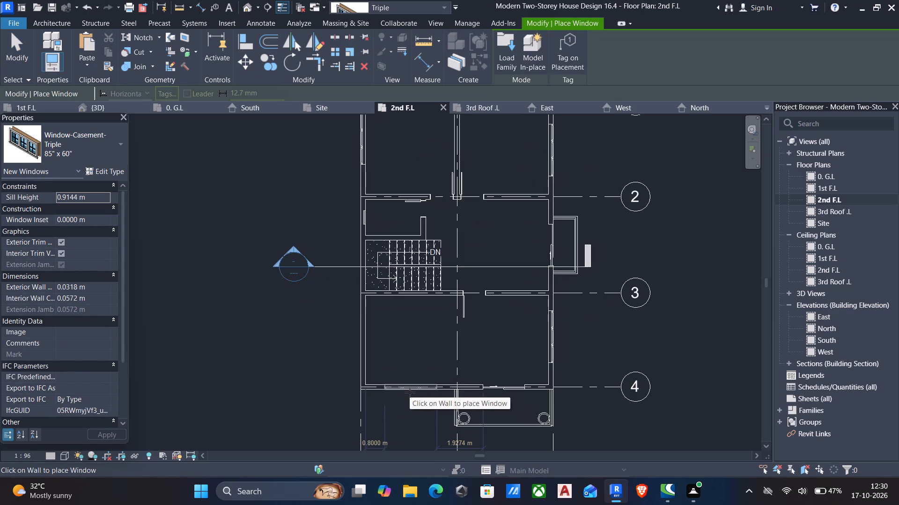
click(410, 392)
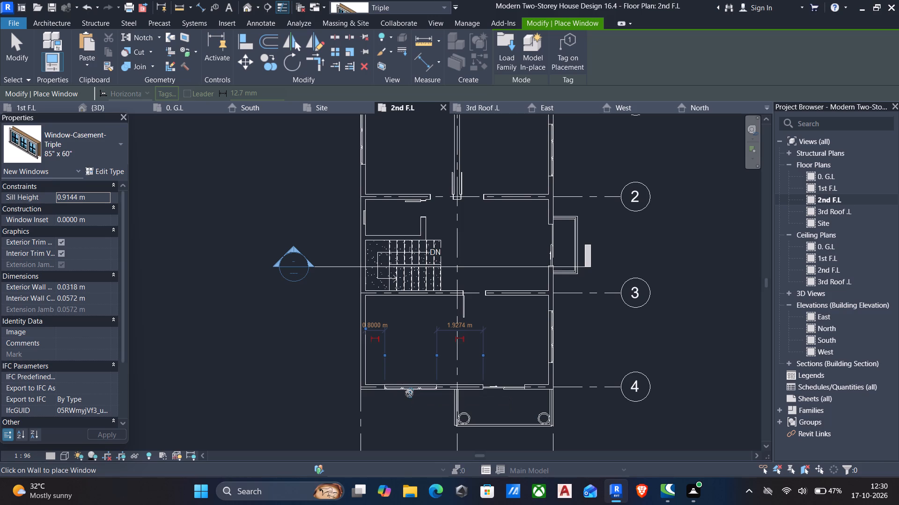
key(Escape)
key(Escape)
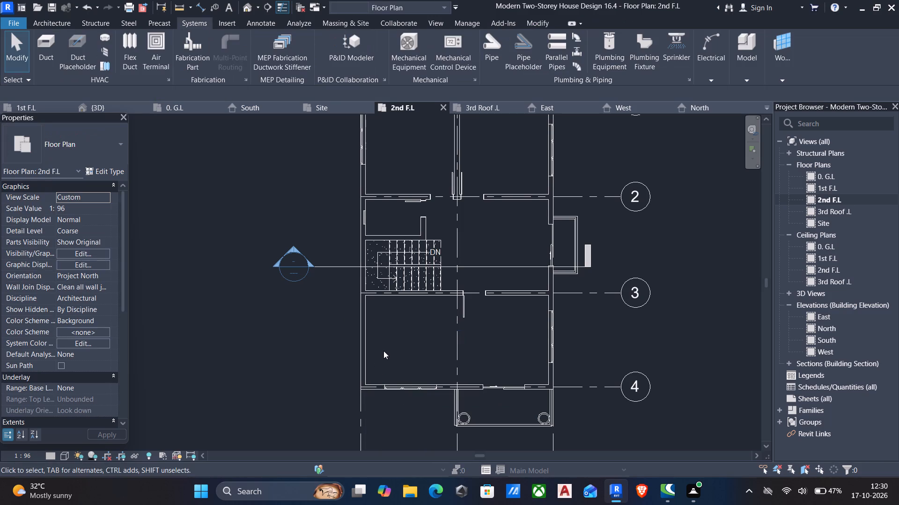
Add an aligned dimension string from the A/4 outer corner through the new window's centre to the balcony floor edge near grid B.
text(di)
scroll(369, 401, up, 5)
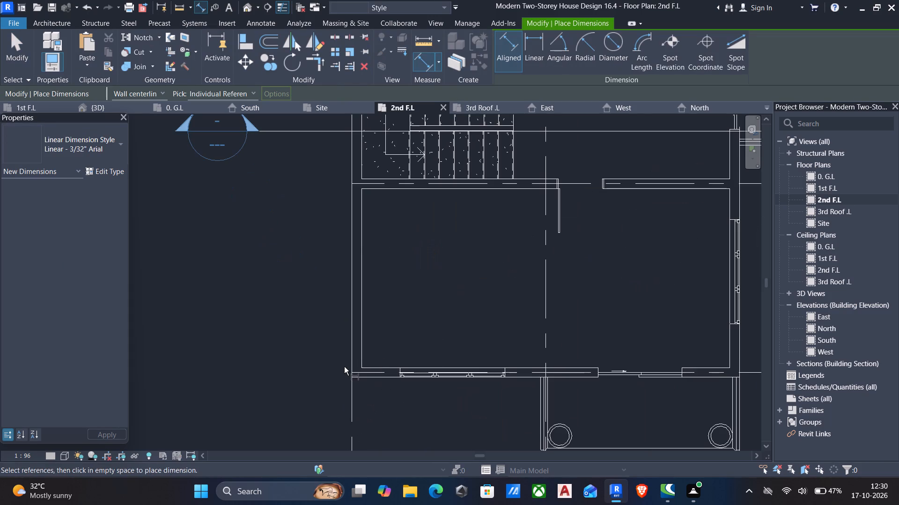
key(Tab)
key(Tab)
key(Tab)
key(Tab)
key(Tab)
key(Tab)
key(Tab)
key(Tab)
key(Tab)
key(Tab)
key(Tab)
key(Tab)
key(Tab)
key(Tab)
key(Tab)
key(Tab)
key(Tab)
key(Tab)
key(Tab)
key(Tab)
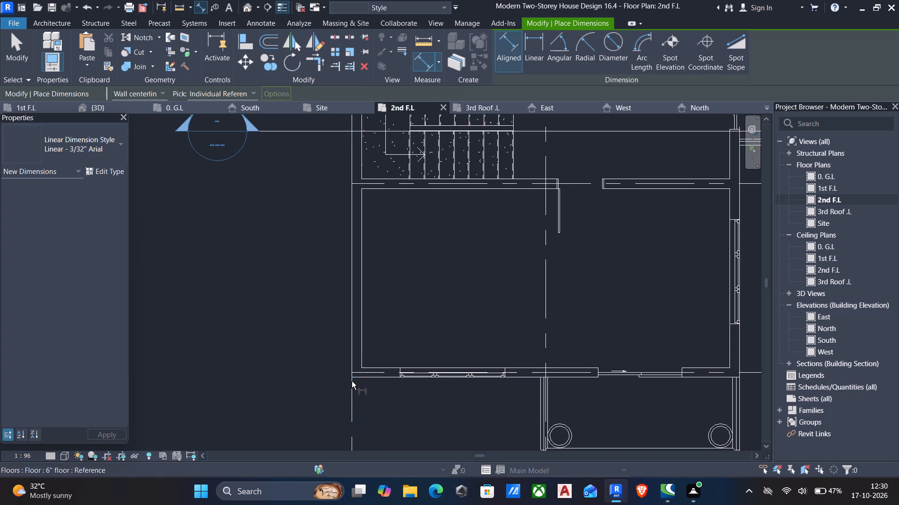
click(351, 376)
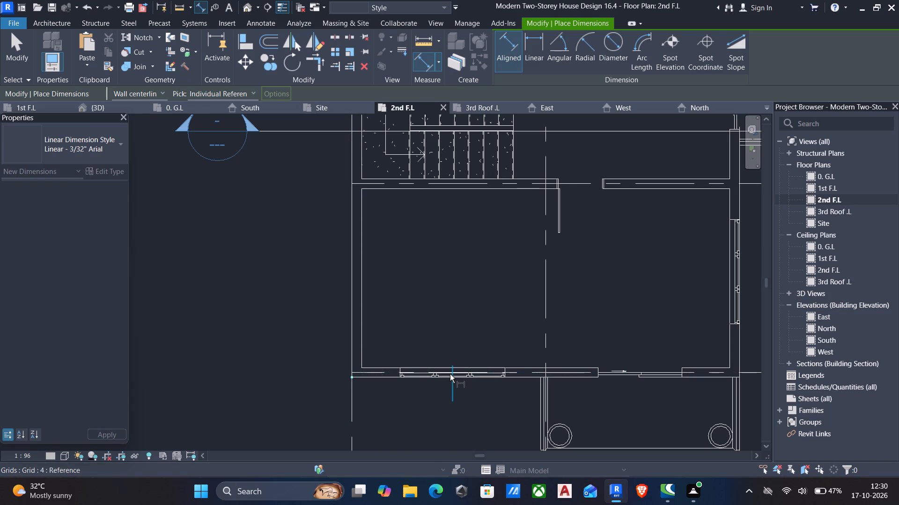
click(454, 377)
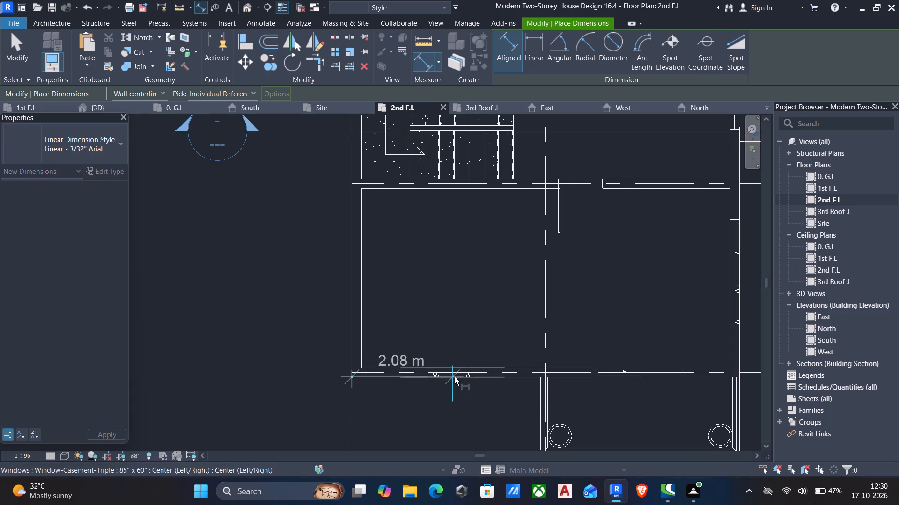
scroll(540, 378, up, 5)
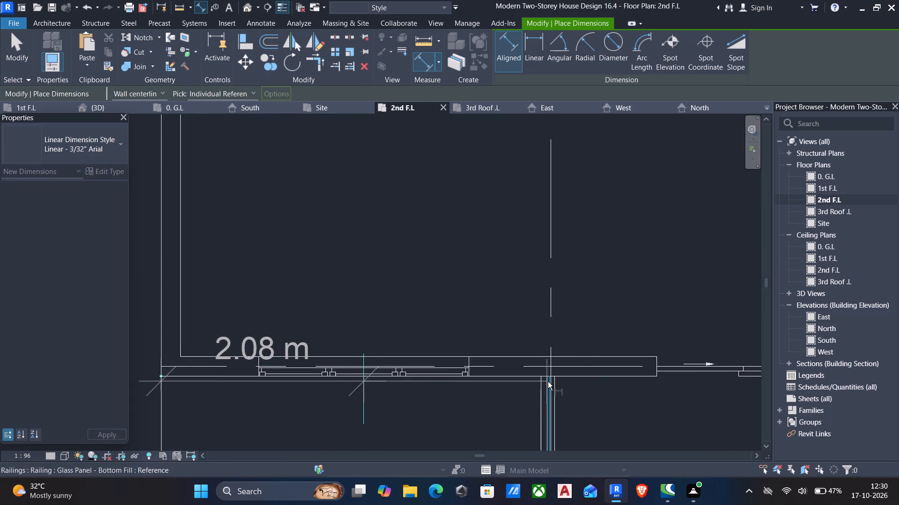
scroll(548, 382, up, 1)
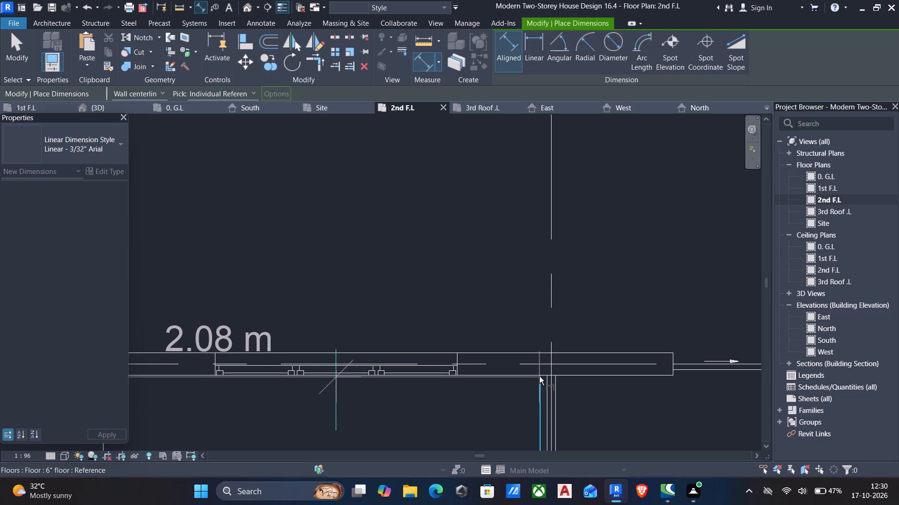
click(539, 376)
scroll(497, 287, down, 3)
click(486, 277)
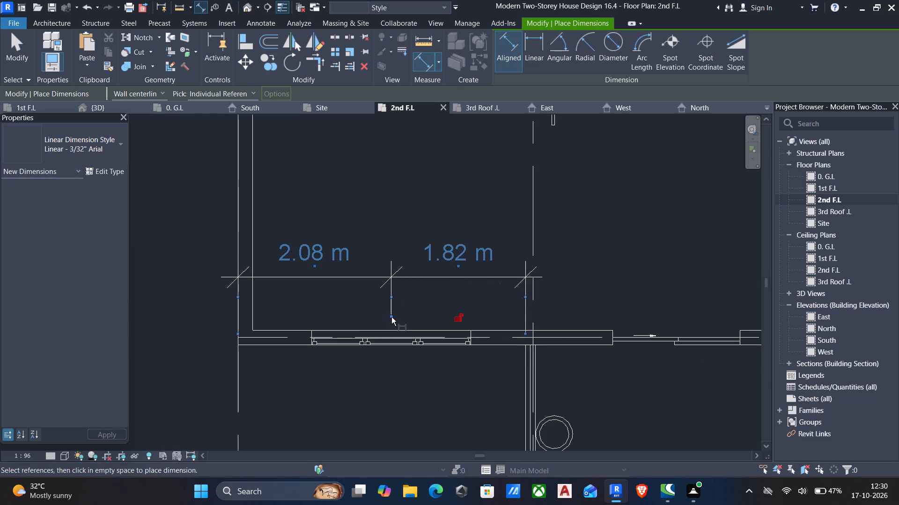
click(391, 317)
click(391, 317)
key(Escape)
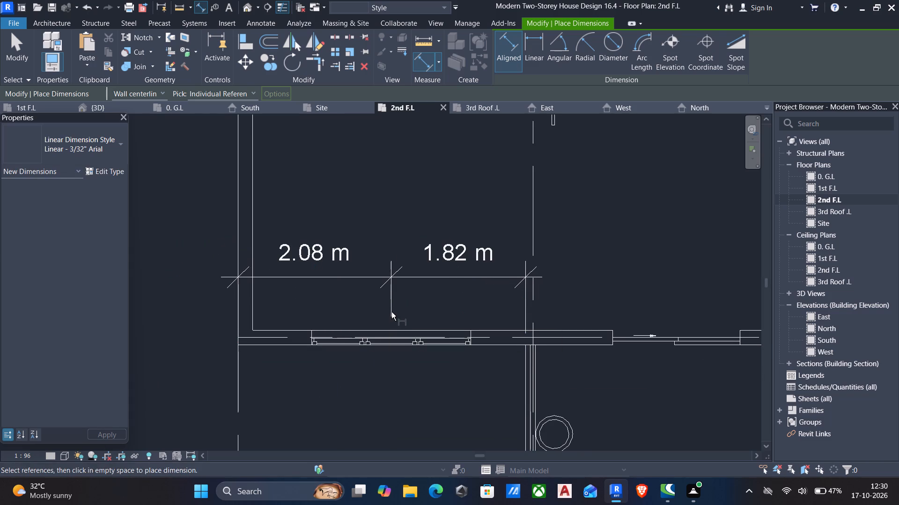
key(Escape)
Set the window dimension string's Equality Display to Equality Text.
click(391, 312)
click(391, 317)
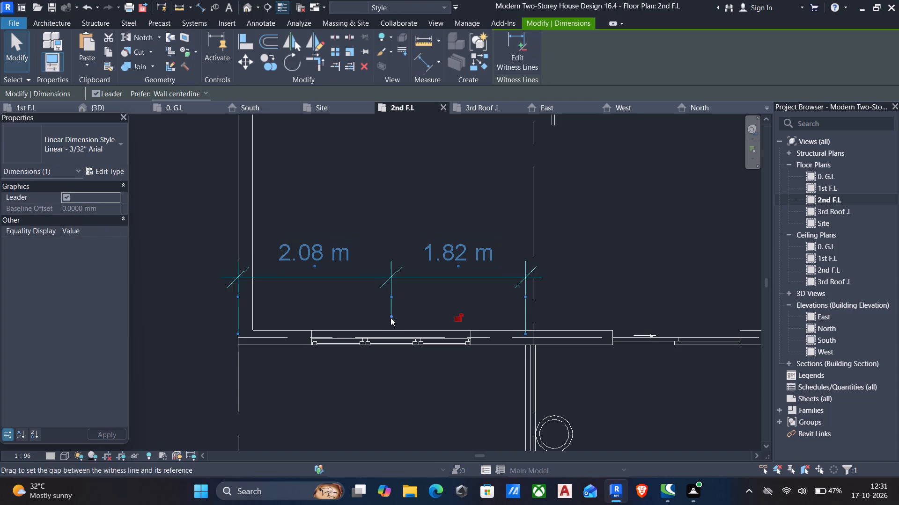
double_click(391, 317)
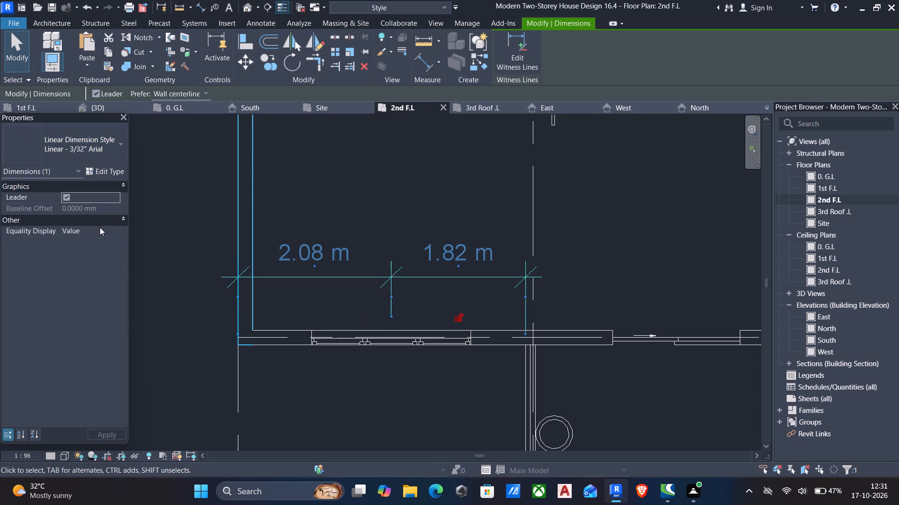
click(100, 227)
click(115, 228)
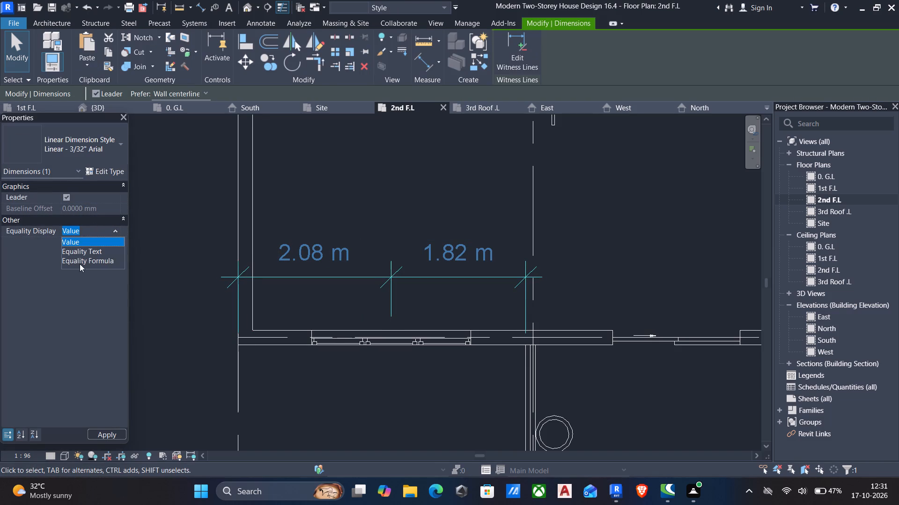
click(74, 250)
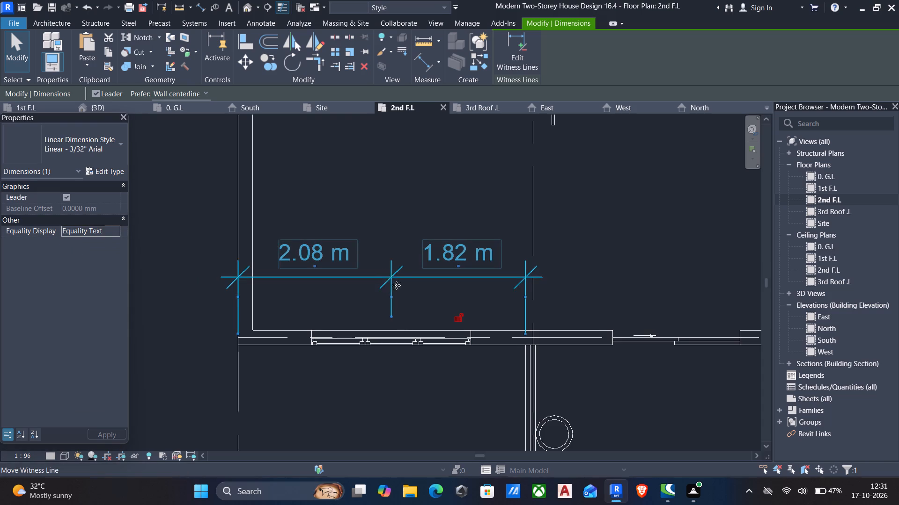
key(Escape)
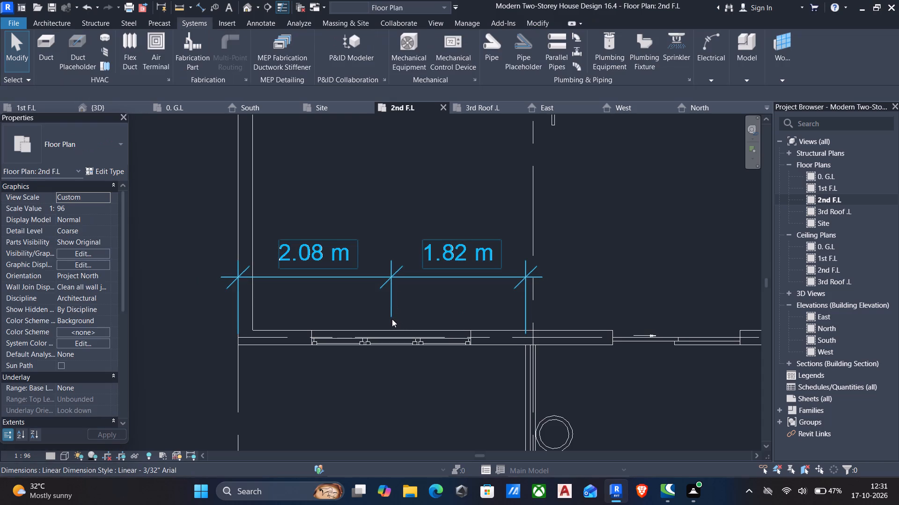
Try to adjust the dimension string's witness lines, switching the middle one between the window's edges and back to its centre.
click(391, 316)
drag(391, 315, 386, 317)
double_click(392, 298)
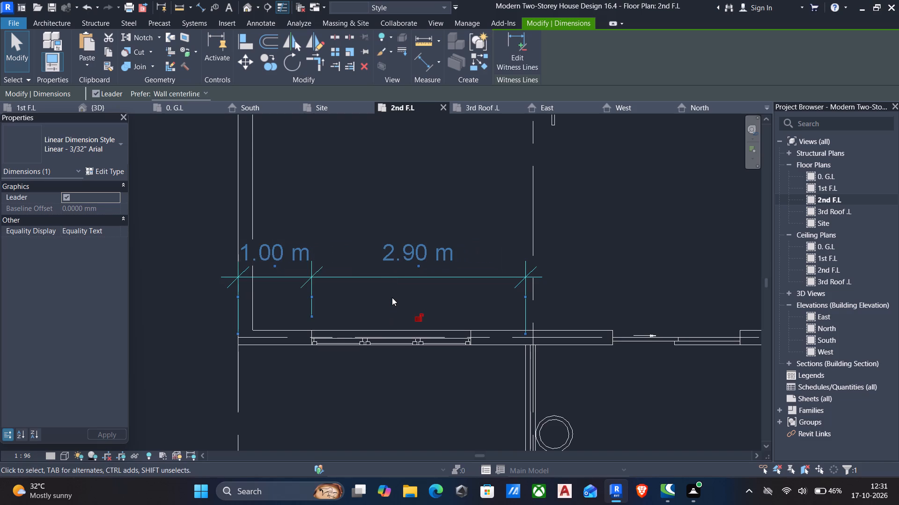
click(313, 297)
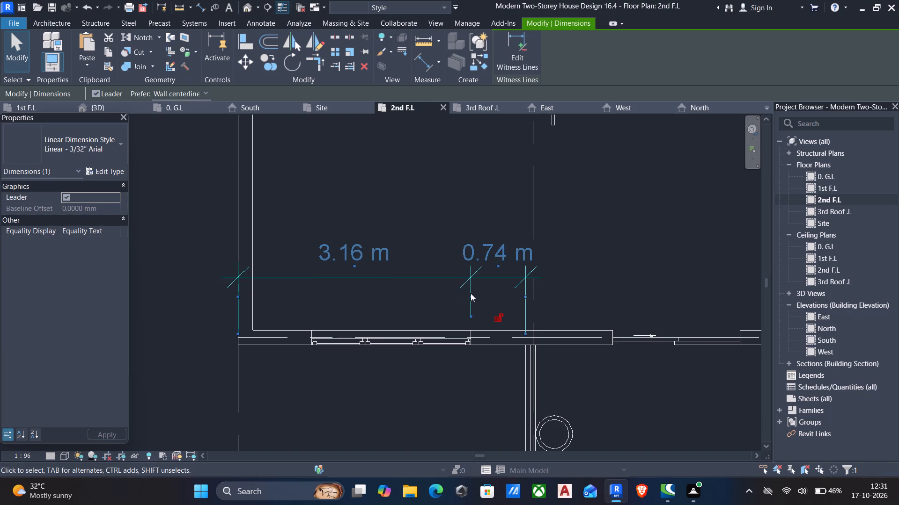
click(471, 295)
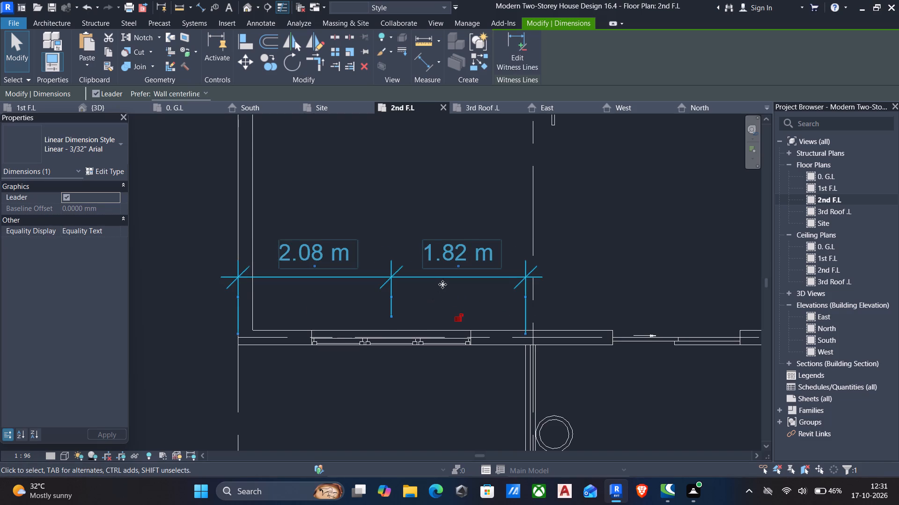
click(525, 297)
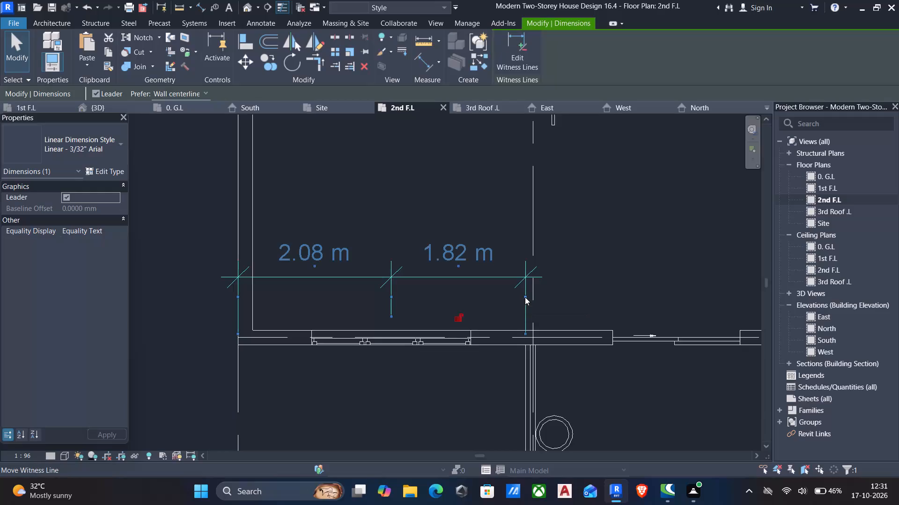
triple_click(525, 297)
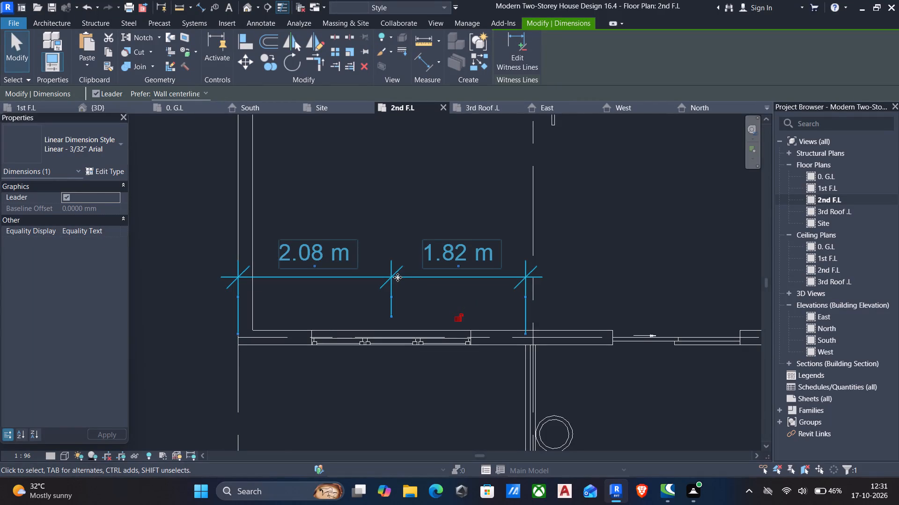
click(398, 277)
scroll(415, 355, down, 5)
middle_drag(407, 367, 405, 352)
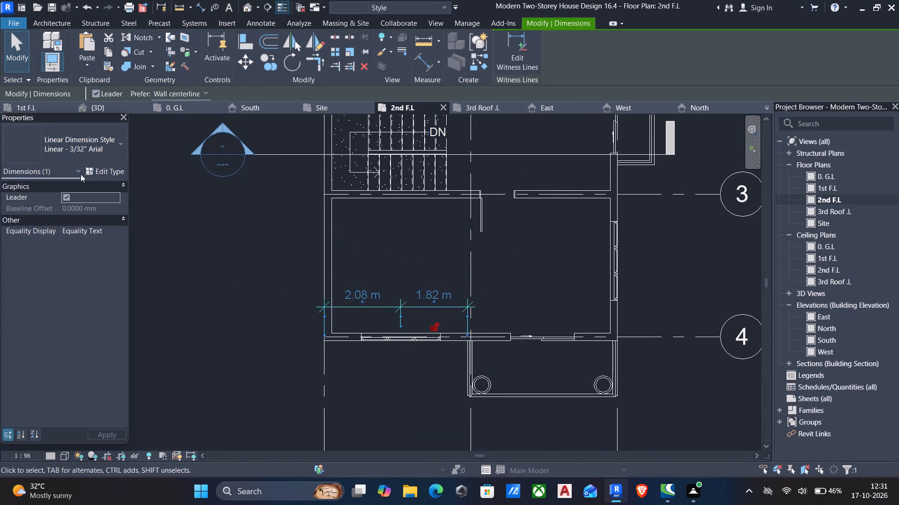
Examine the type properties of the Linear - 3/32" Arial dimension style, including the Read Convention options.
click(102, 169)
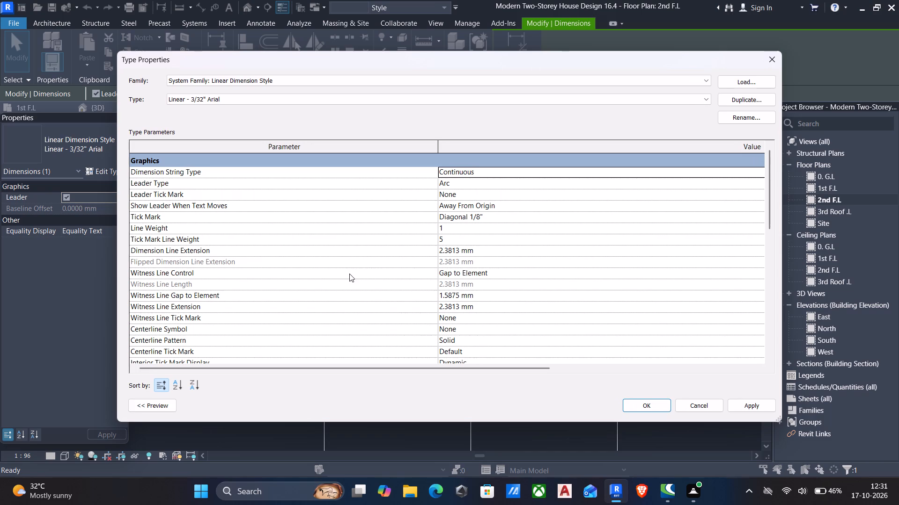
scroll(479, 280, down, 5)
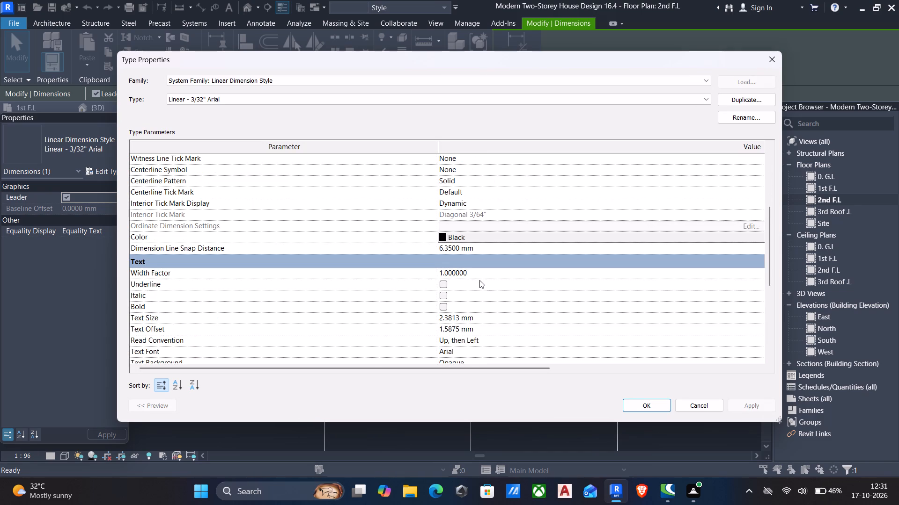
scroll(479, 281, down, 1)
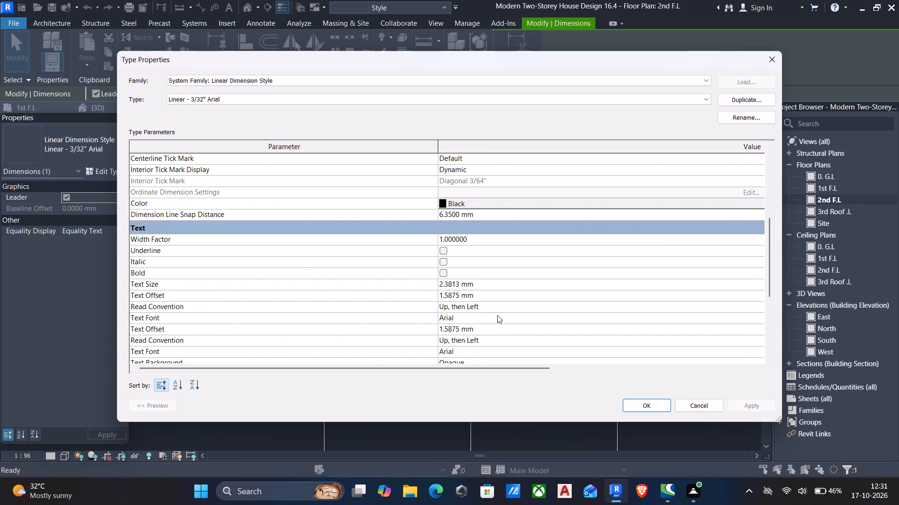
click(702, 309)
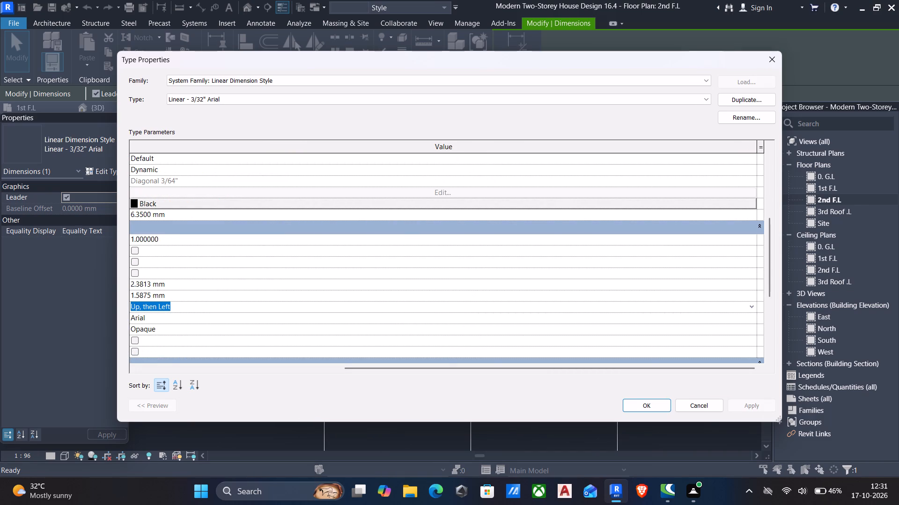
click(755, 308)
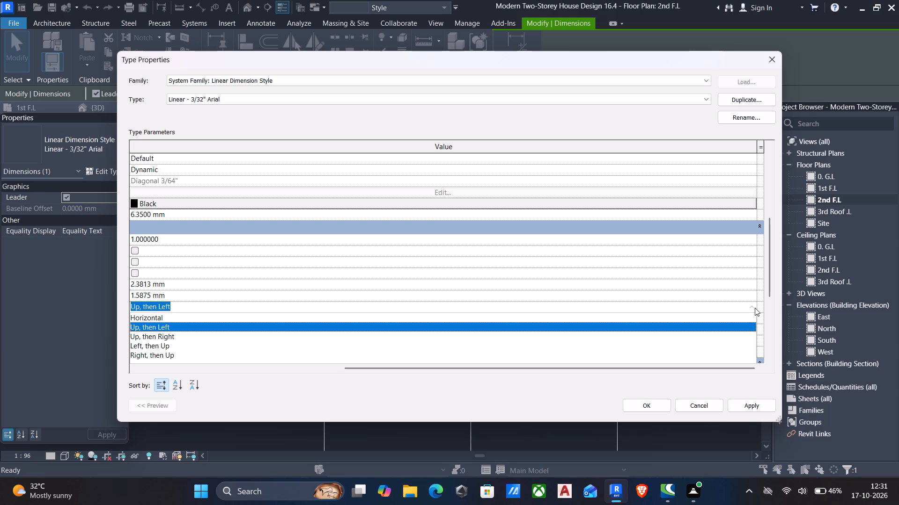
click(755, 308)
scroll(515, 301, down, 5)
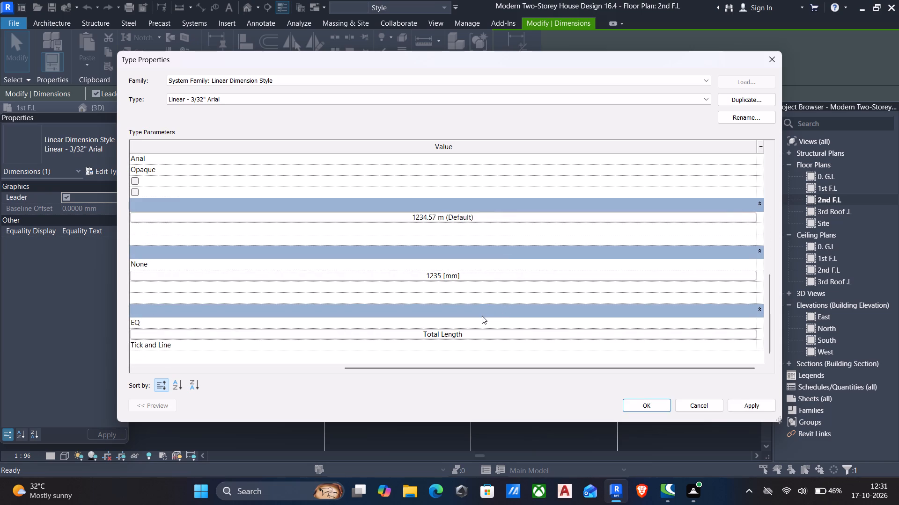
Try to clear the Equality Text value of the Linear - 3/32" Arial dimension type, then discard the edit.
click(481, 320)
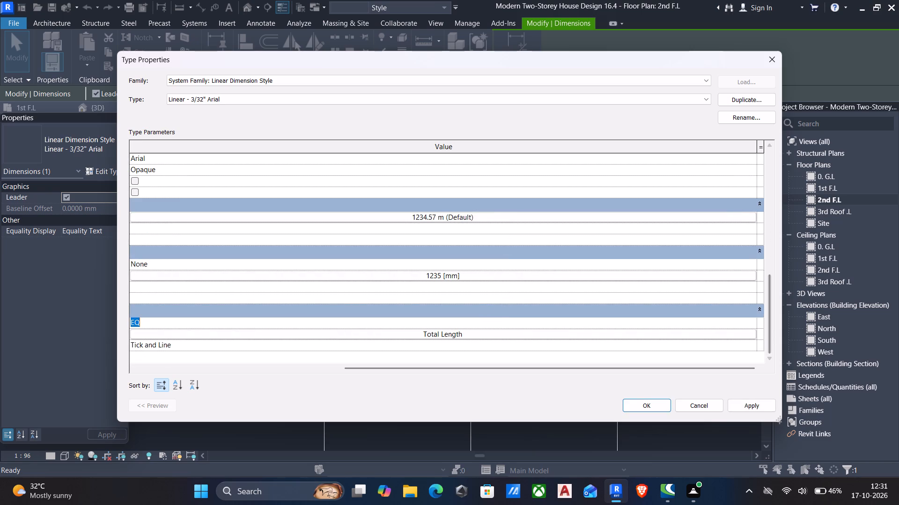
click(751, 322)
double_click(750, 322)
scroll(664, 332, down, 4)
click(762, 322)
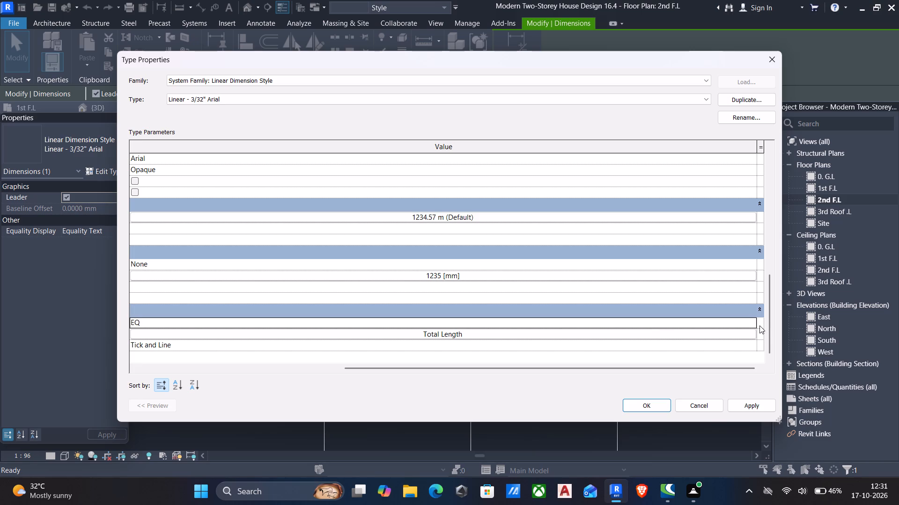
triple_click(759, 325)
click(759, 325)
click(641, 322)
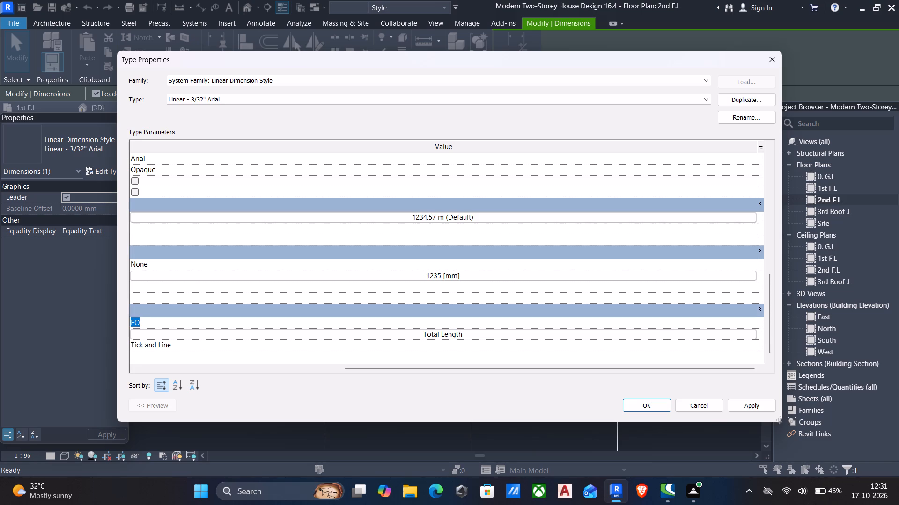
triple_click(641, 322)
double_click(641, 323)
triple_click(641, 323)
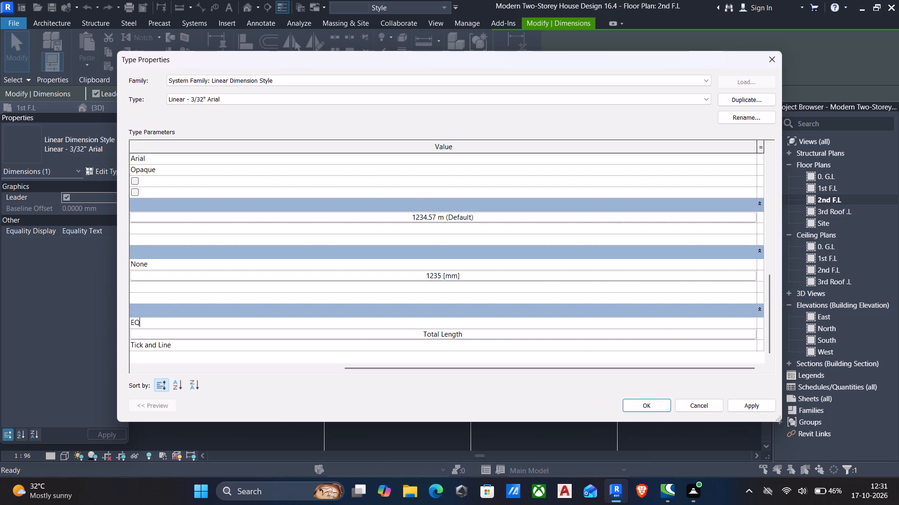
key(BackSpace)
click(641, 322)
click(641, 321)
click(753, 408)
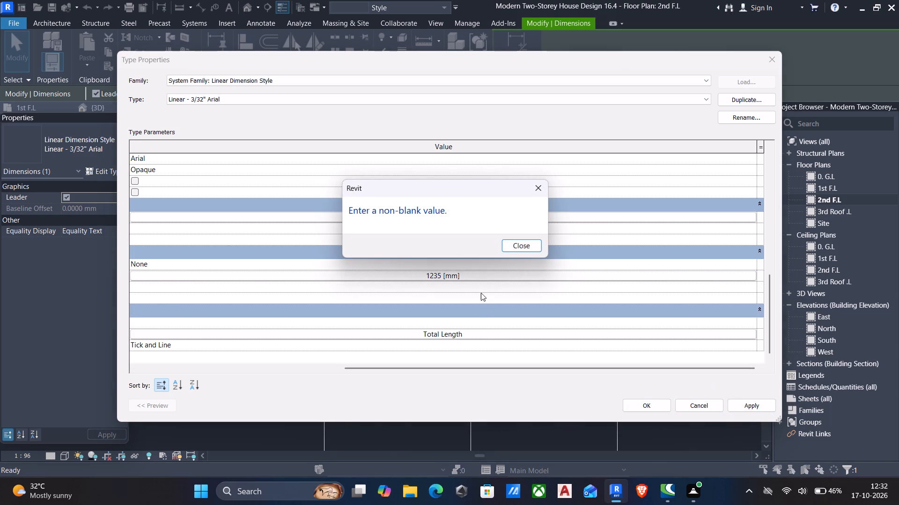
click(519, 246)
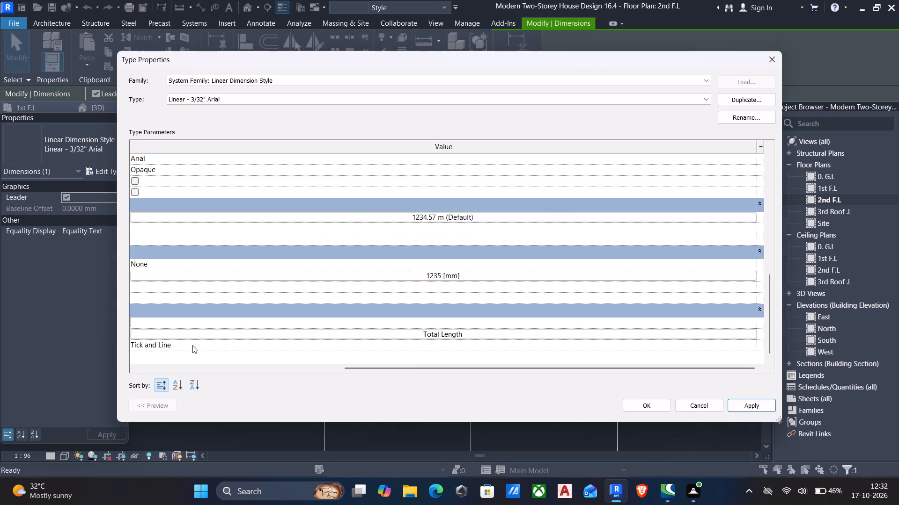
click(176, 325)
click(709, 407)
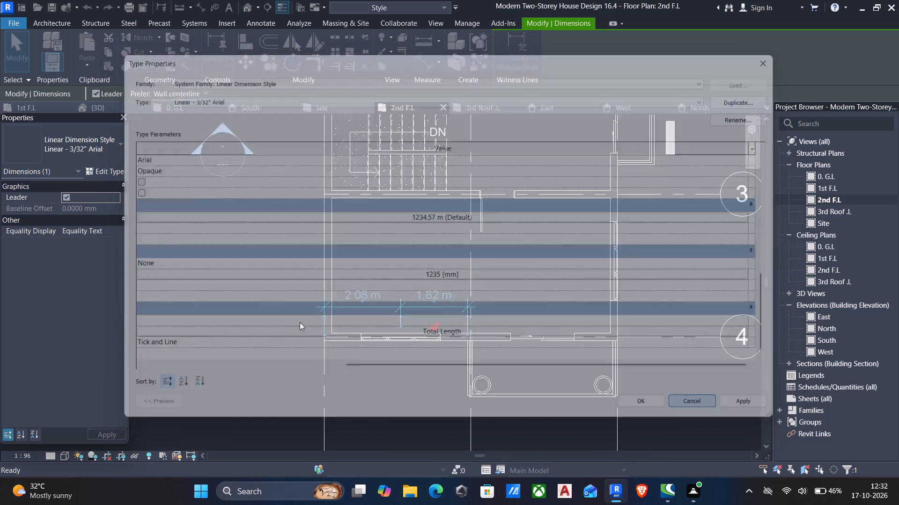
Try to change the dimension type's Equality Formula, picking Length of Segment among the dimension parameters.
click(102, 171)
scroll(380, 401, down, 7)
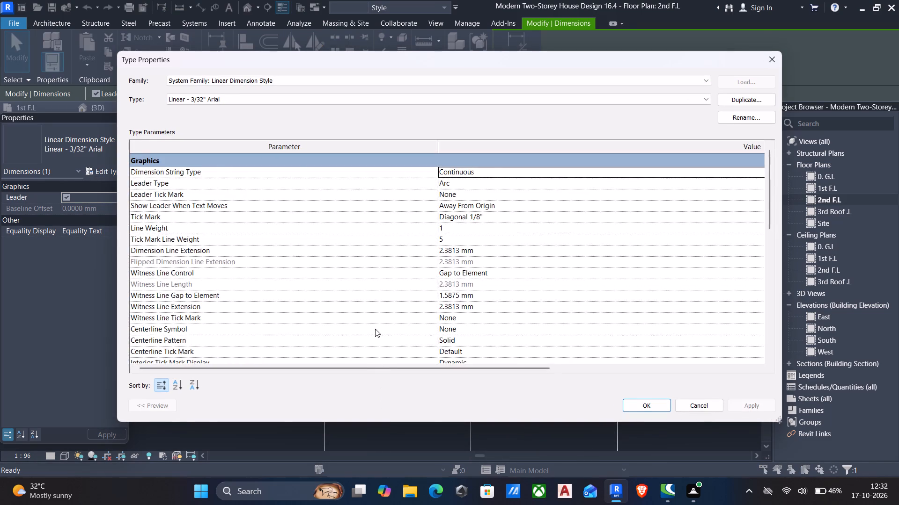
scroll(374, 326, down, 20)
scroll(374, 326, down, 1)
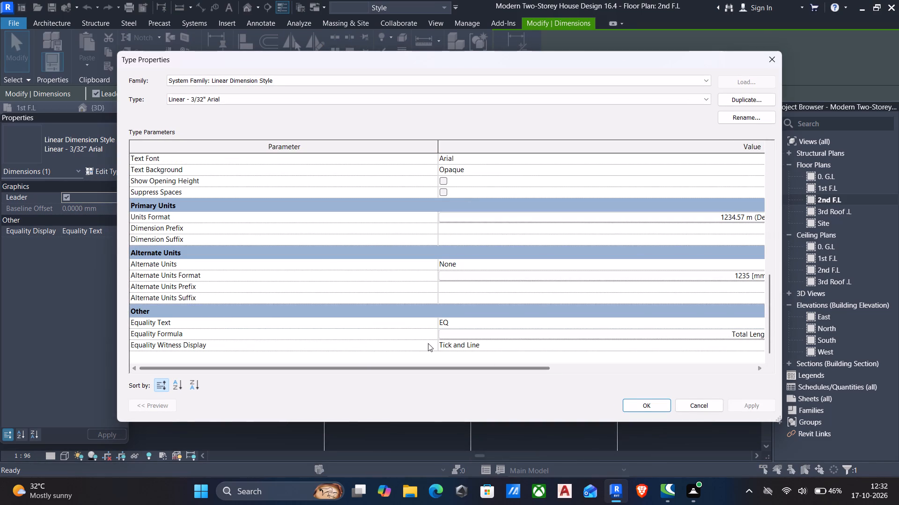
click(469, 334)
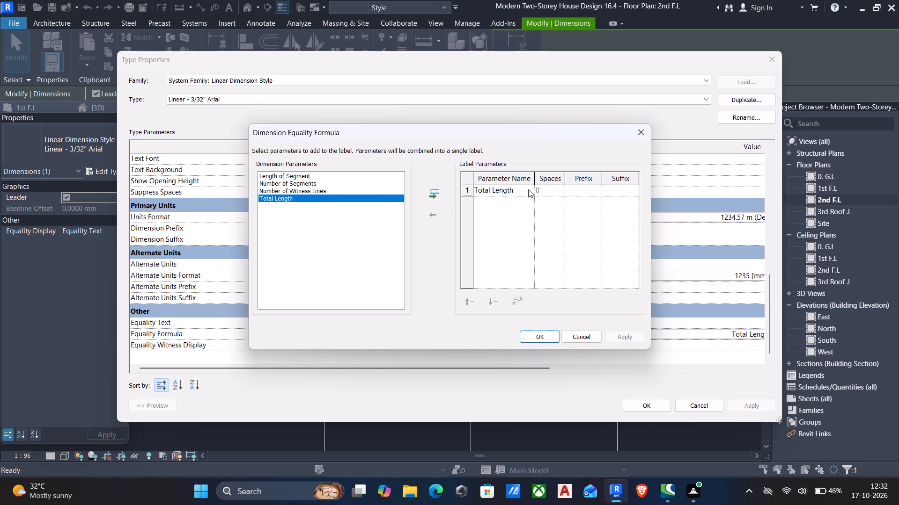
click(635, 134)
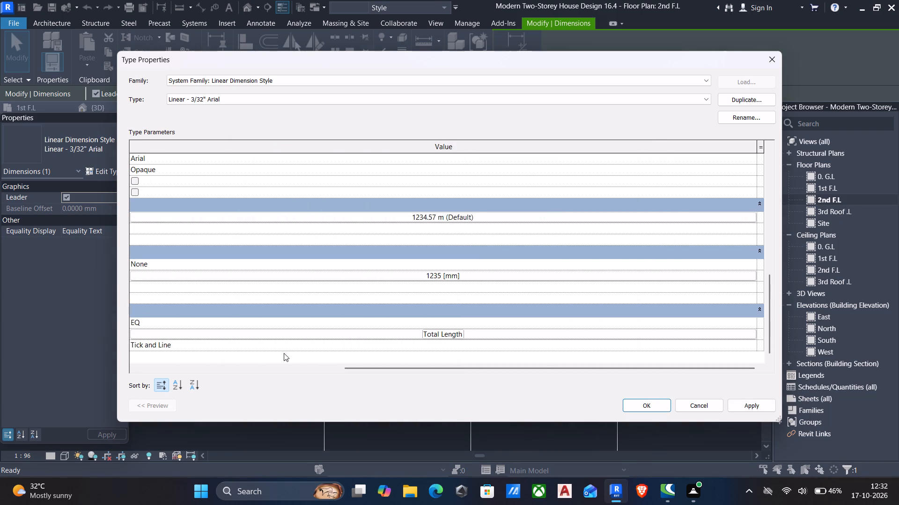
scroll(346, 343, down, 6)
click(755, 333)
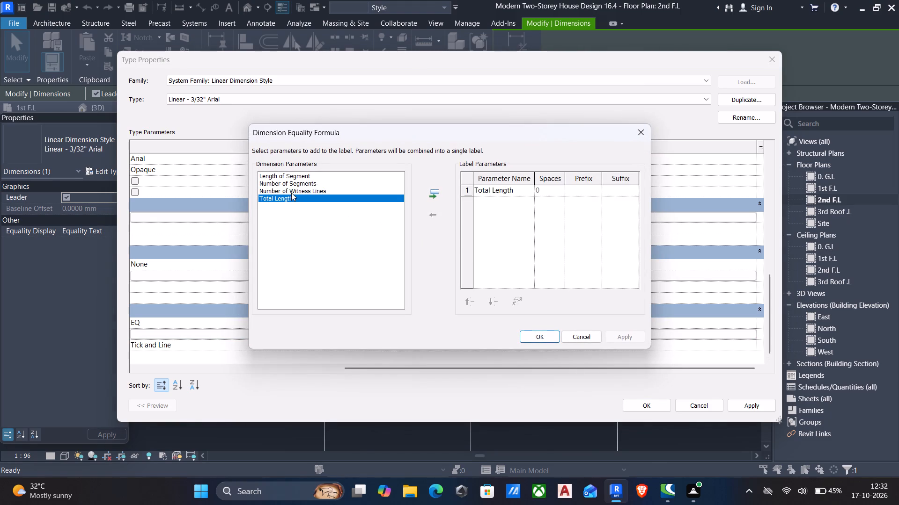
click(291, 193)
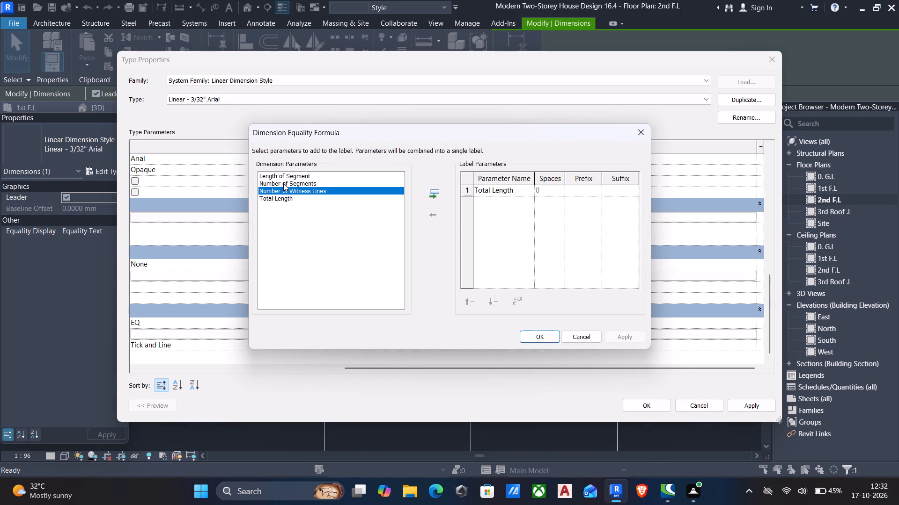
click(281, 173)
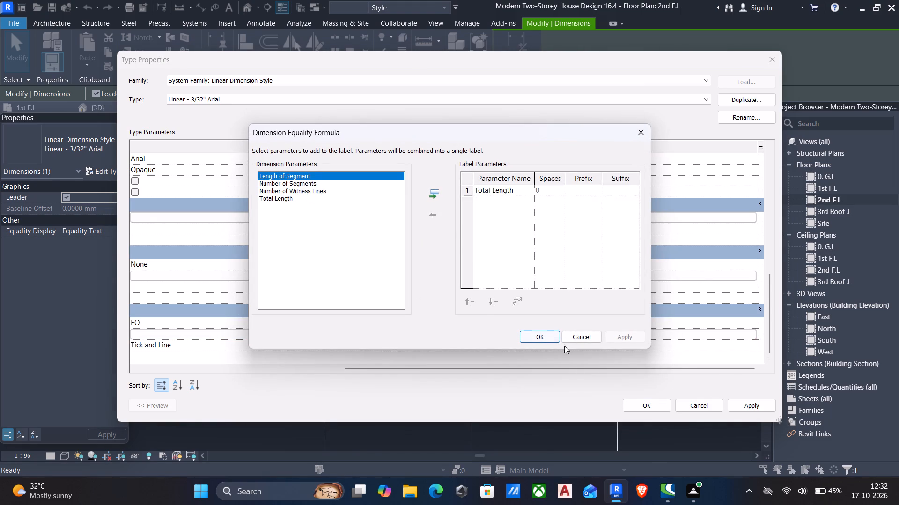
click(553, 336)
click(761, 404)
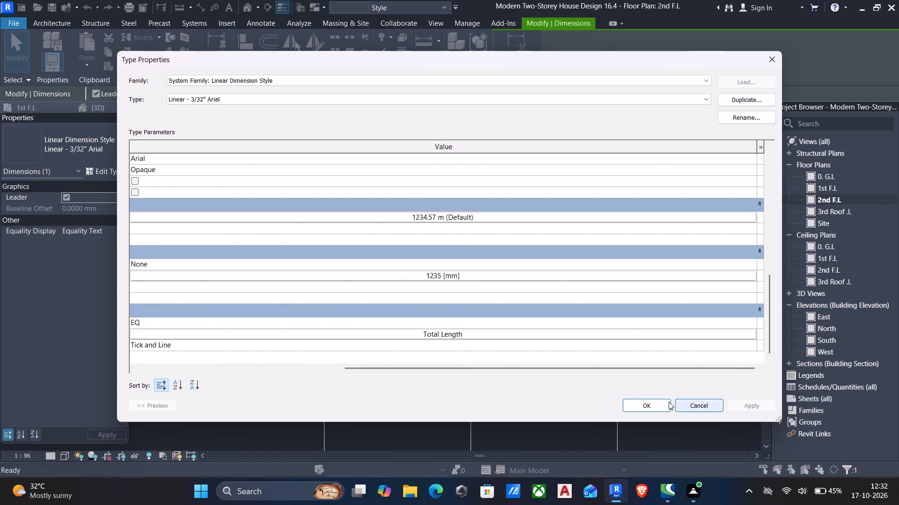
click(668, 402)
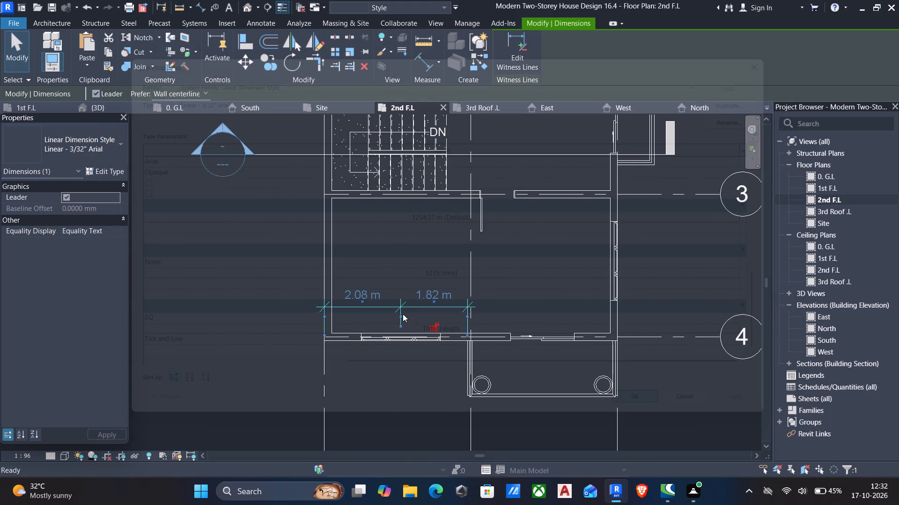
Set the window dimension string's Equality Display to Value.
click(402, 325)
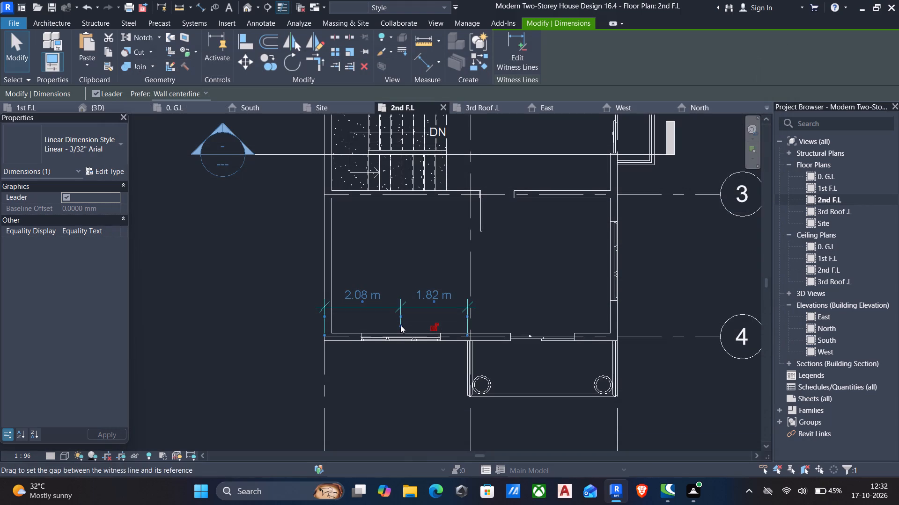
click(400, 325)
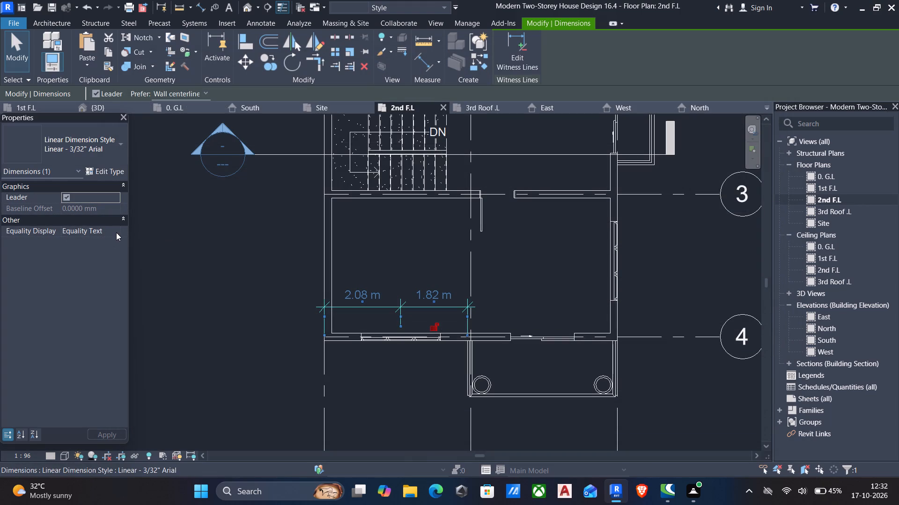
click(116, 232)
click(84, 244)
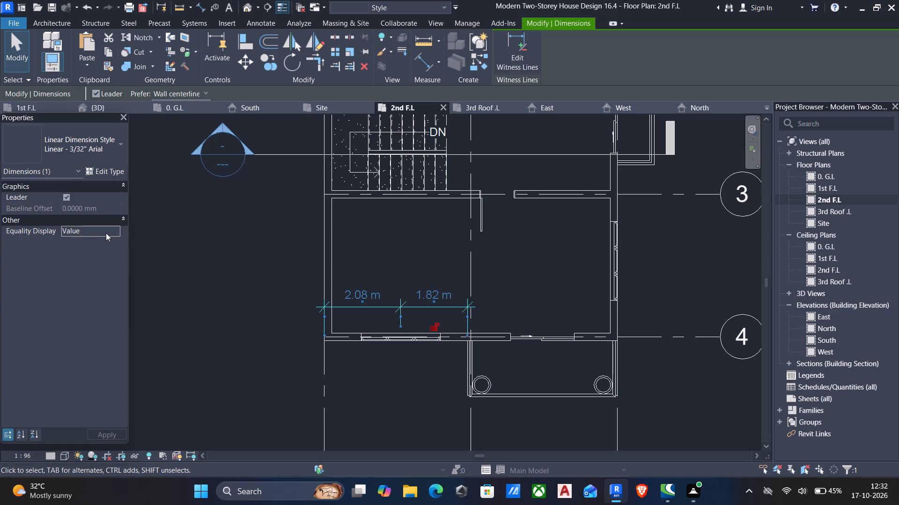
Set the window dimension string's Equality Display to Equality Formula.
click(111, 232)
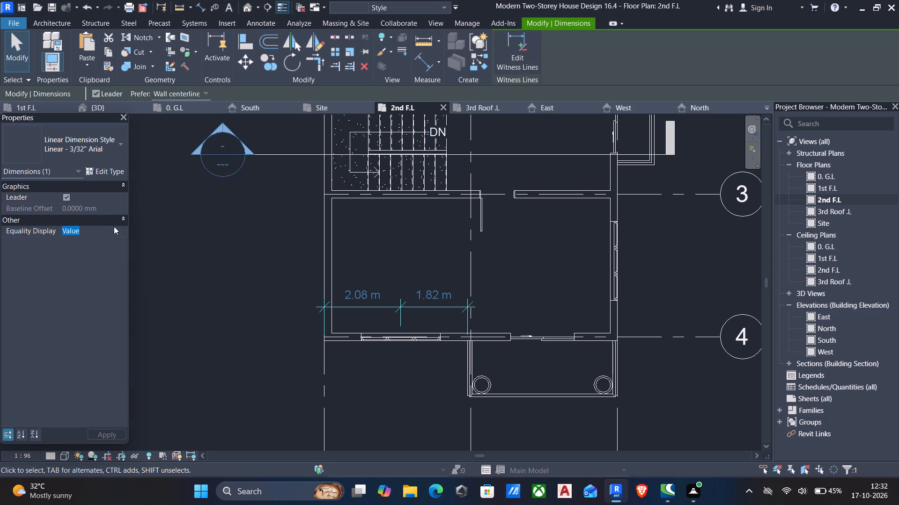
click(114, 226)
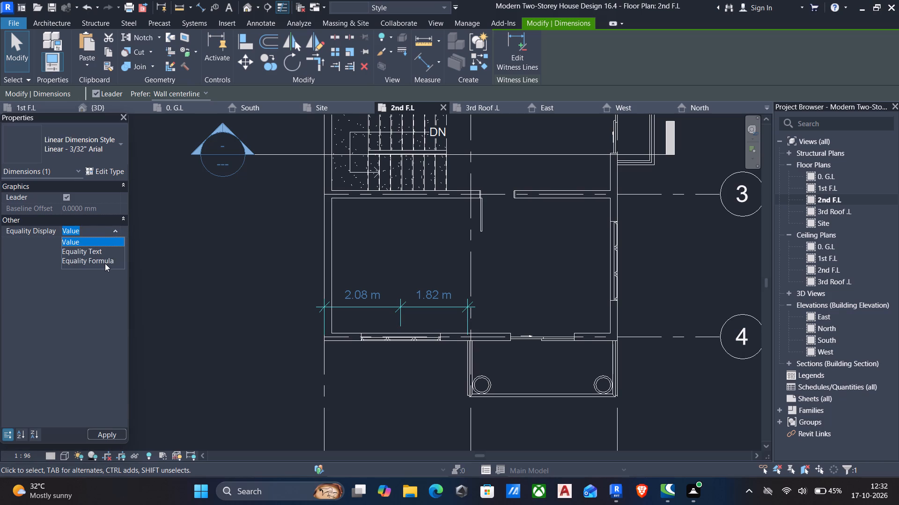
click(105, 263)
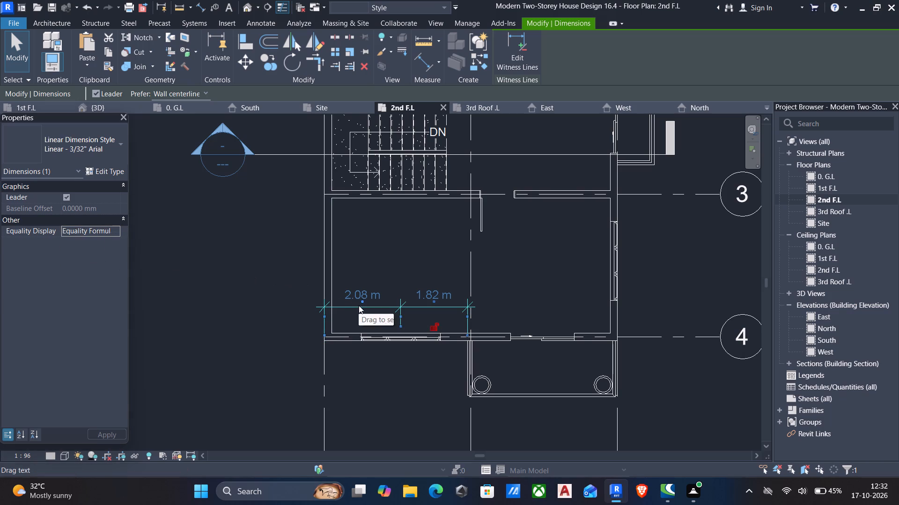
key(Escape)
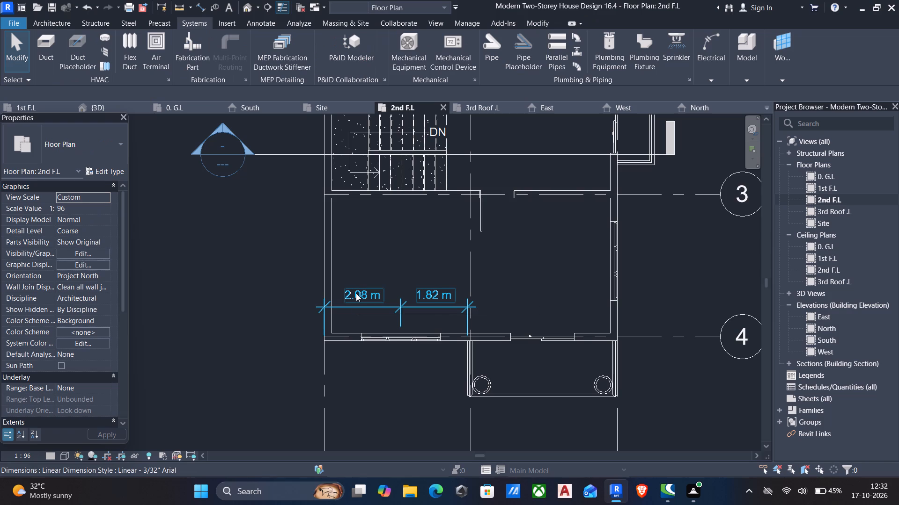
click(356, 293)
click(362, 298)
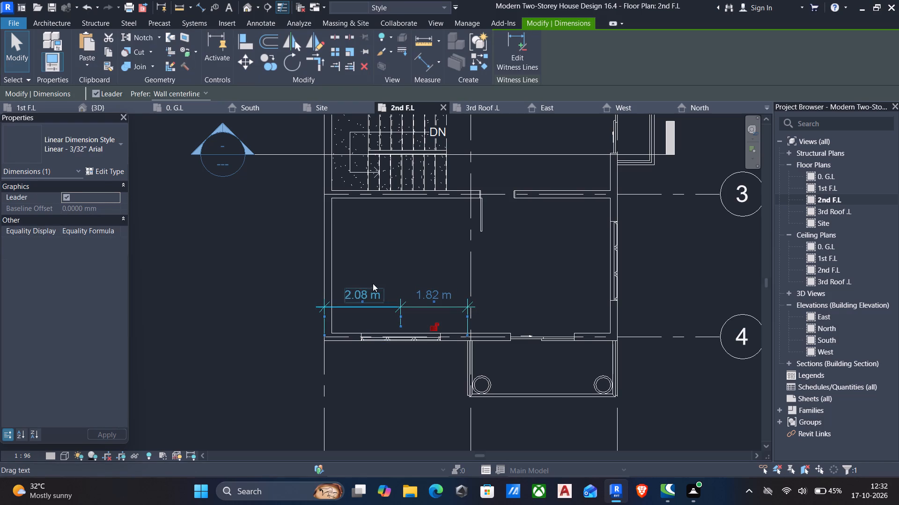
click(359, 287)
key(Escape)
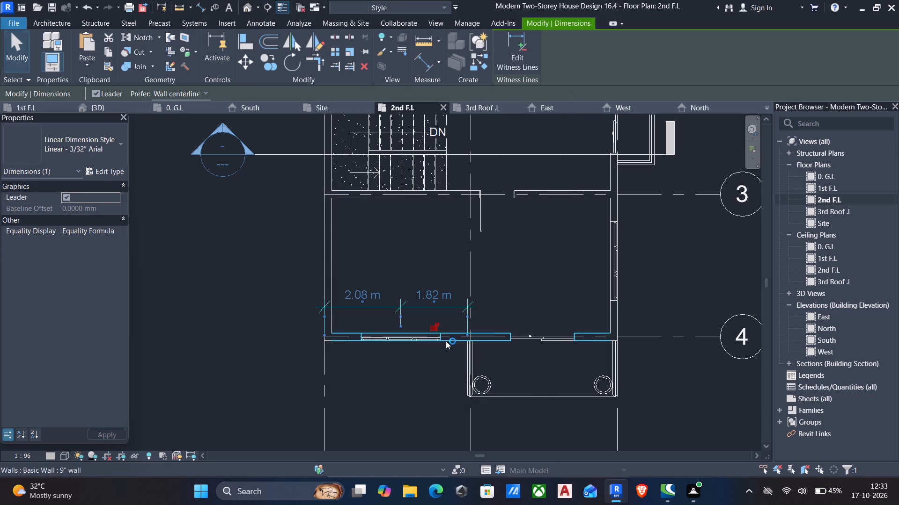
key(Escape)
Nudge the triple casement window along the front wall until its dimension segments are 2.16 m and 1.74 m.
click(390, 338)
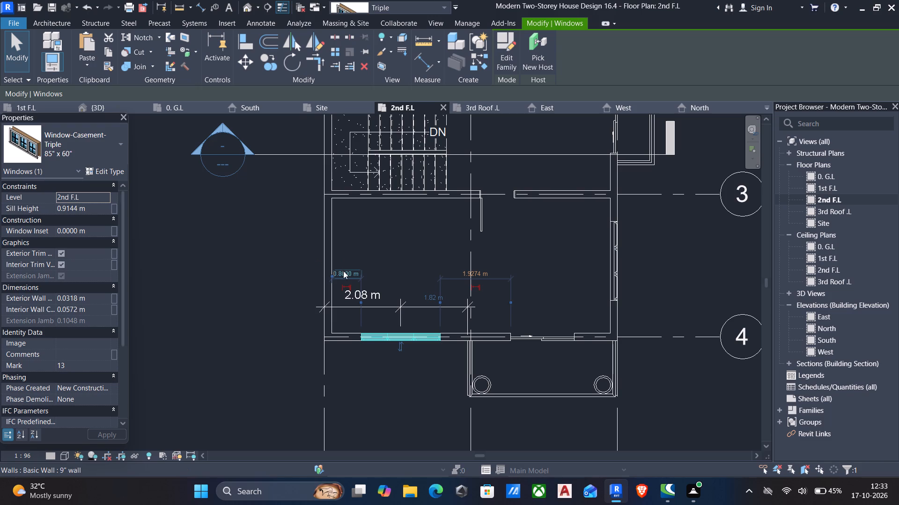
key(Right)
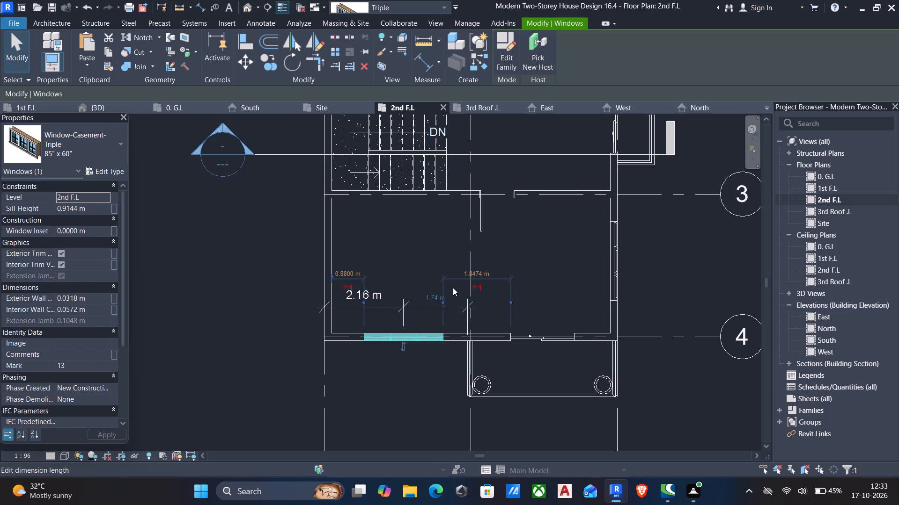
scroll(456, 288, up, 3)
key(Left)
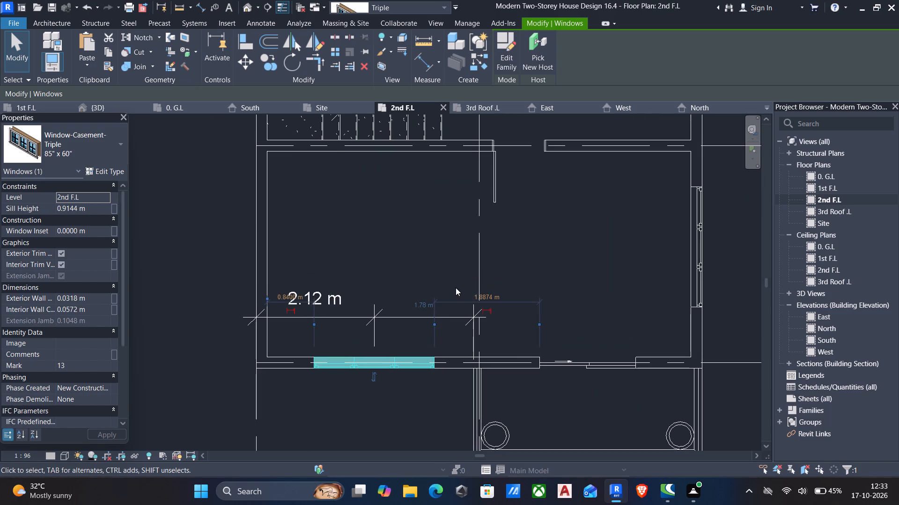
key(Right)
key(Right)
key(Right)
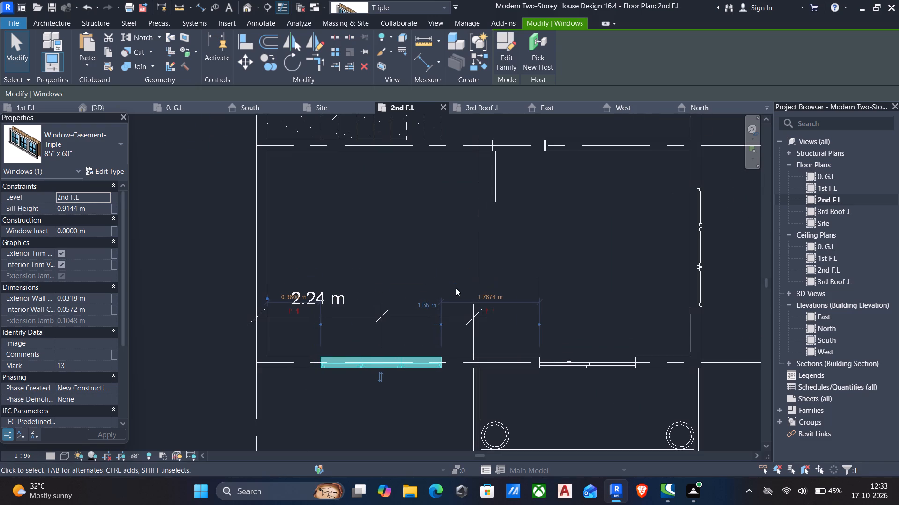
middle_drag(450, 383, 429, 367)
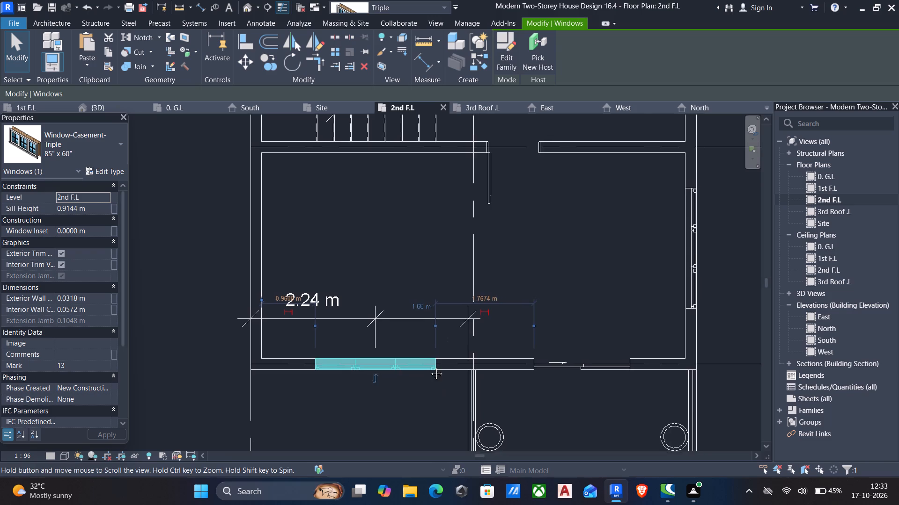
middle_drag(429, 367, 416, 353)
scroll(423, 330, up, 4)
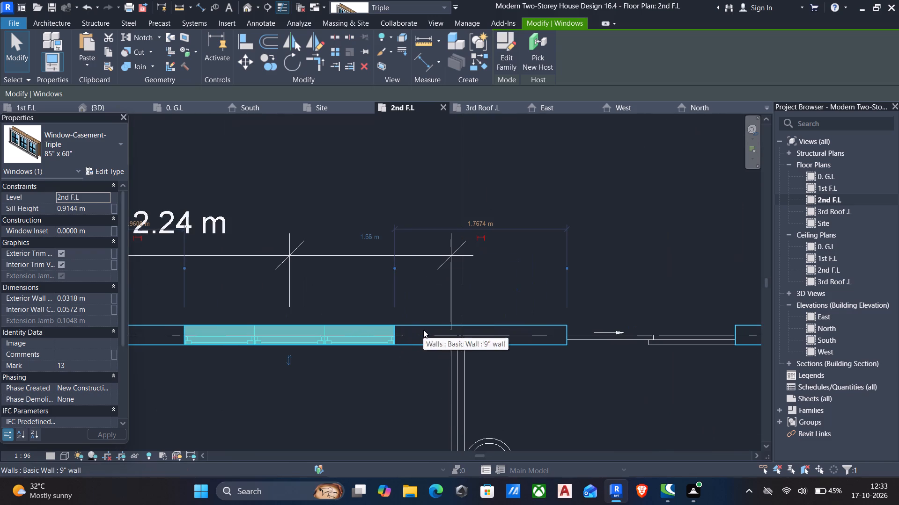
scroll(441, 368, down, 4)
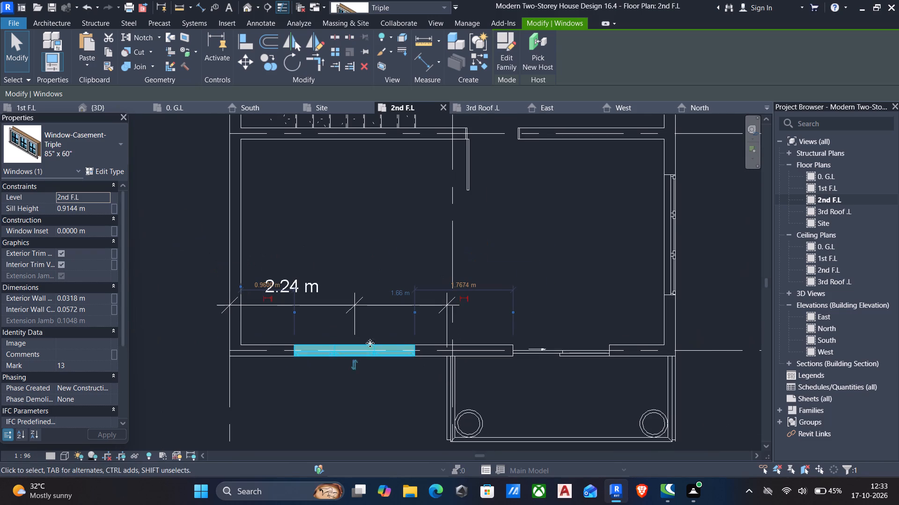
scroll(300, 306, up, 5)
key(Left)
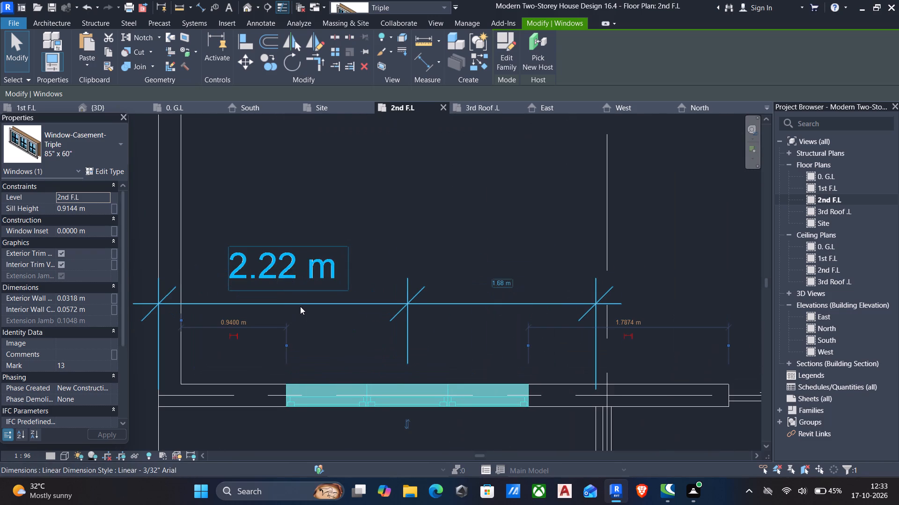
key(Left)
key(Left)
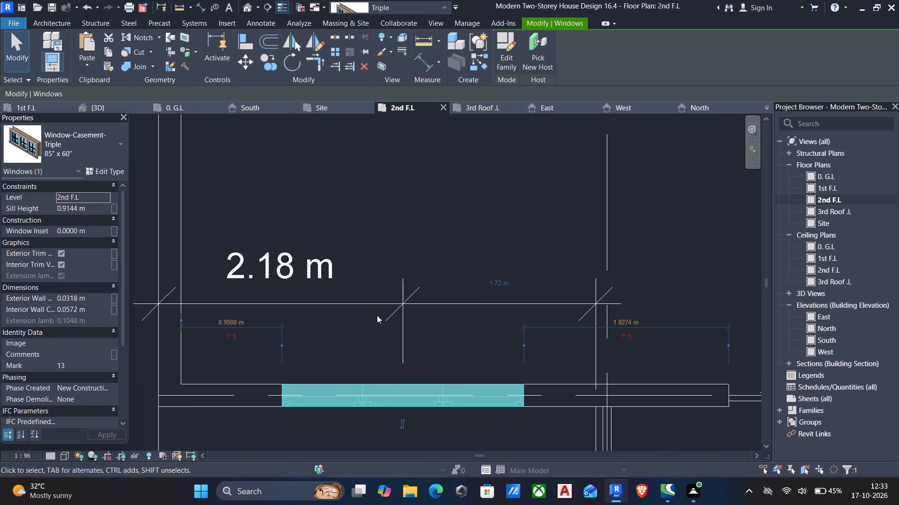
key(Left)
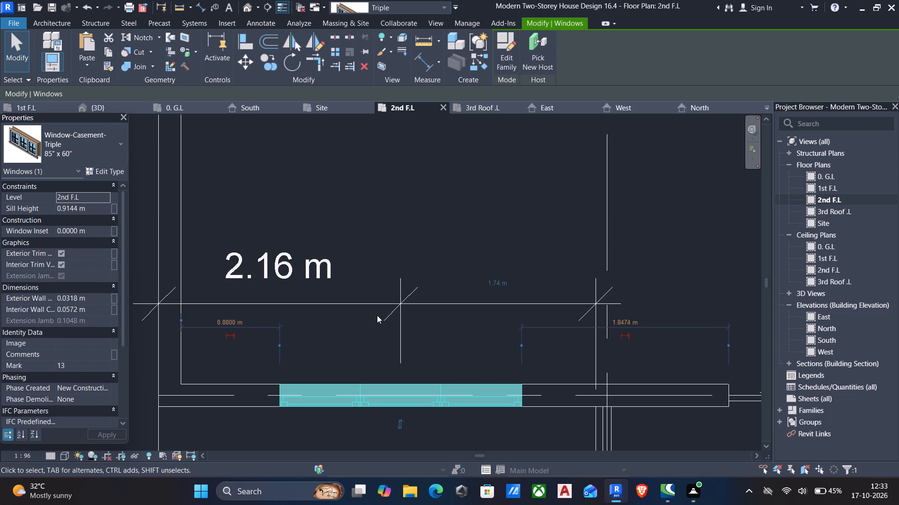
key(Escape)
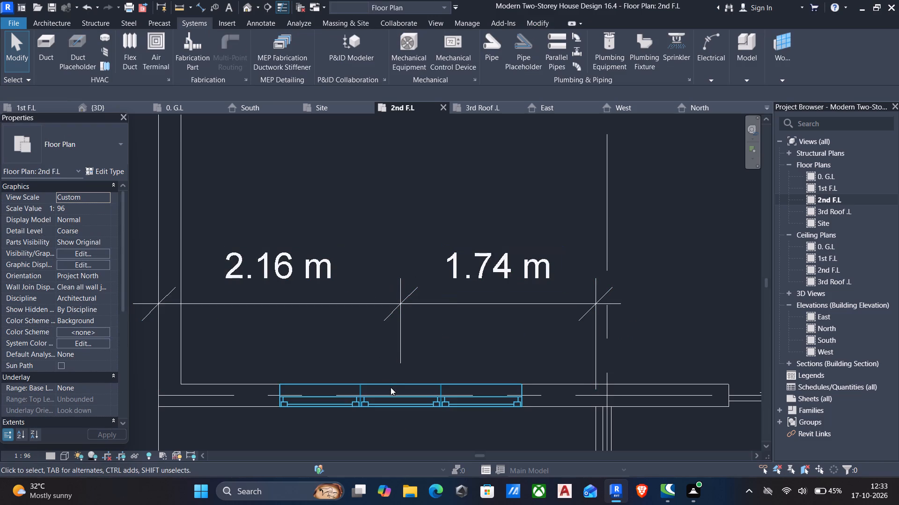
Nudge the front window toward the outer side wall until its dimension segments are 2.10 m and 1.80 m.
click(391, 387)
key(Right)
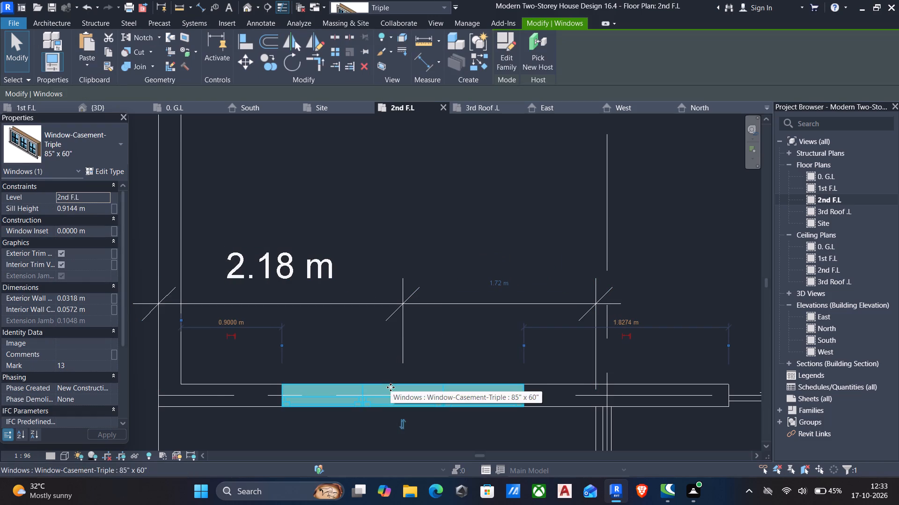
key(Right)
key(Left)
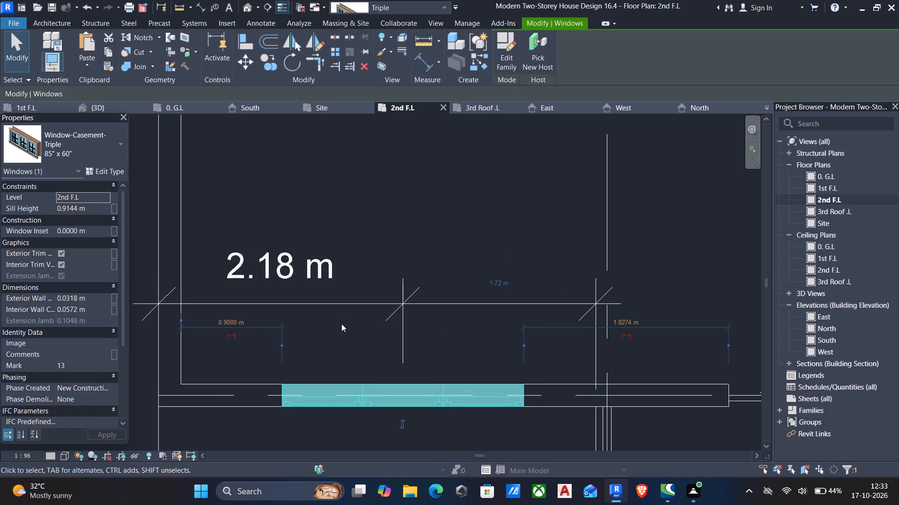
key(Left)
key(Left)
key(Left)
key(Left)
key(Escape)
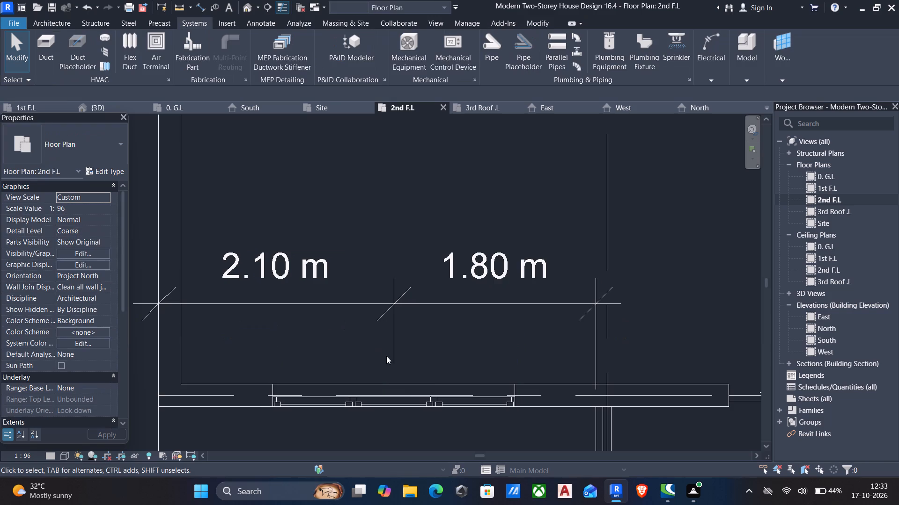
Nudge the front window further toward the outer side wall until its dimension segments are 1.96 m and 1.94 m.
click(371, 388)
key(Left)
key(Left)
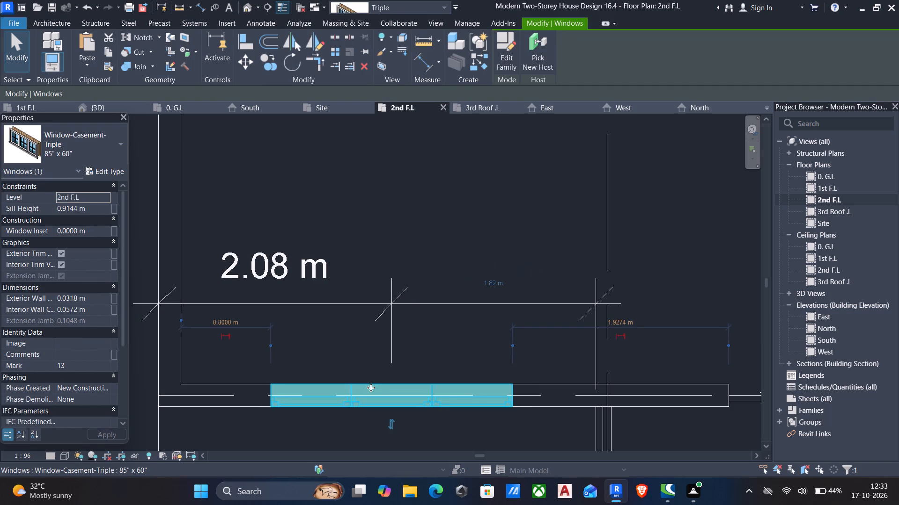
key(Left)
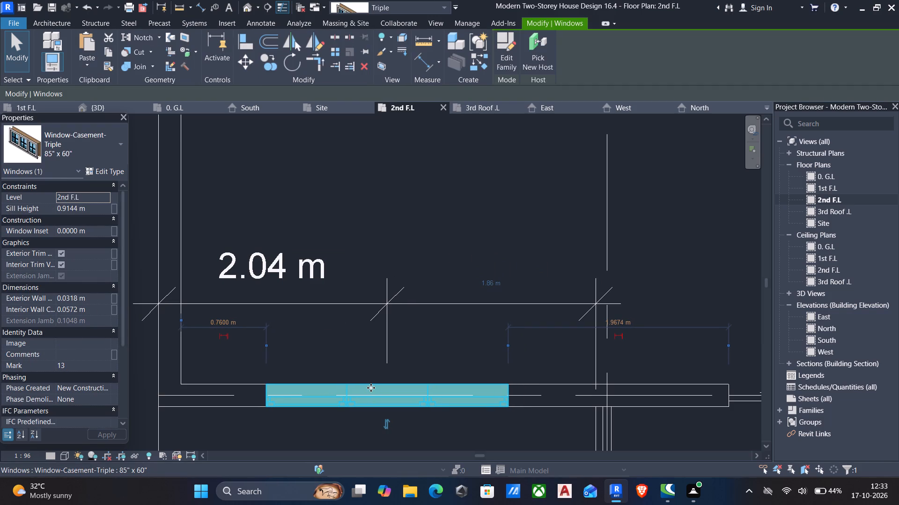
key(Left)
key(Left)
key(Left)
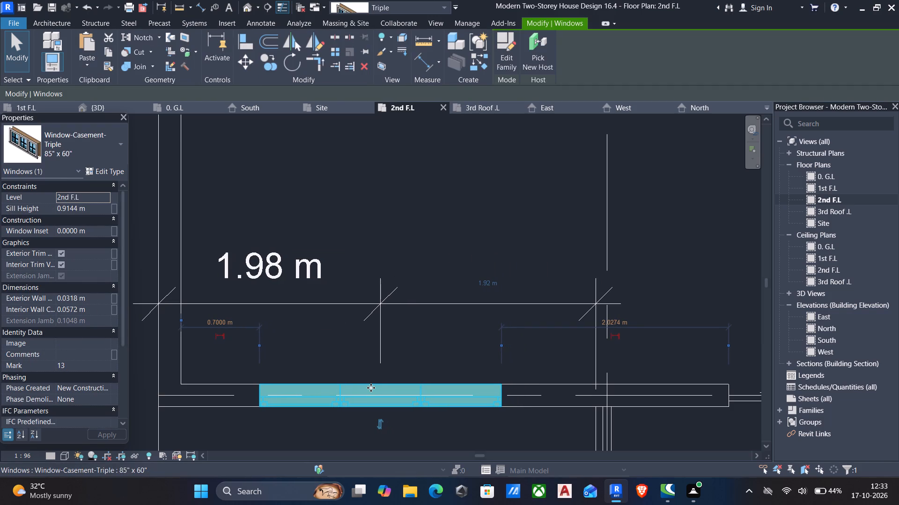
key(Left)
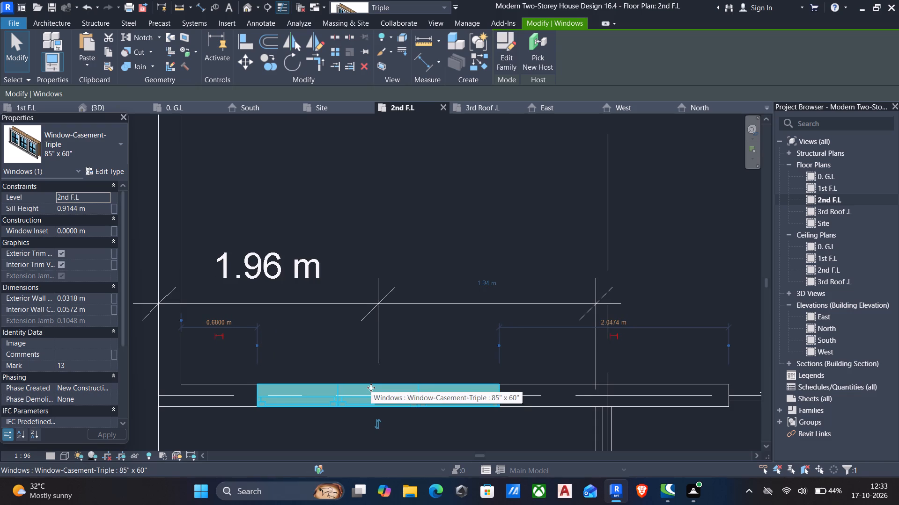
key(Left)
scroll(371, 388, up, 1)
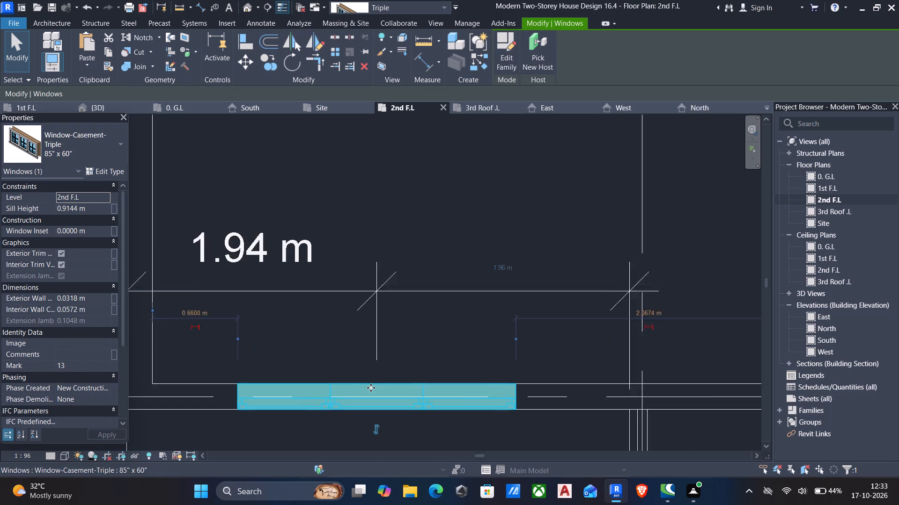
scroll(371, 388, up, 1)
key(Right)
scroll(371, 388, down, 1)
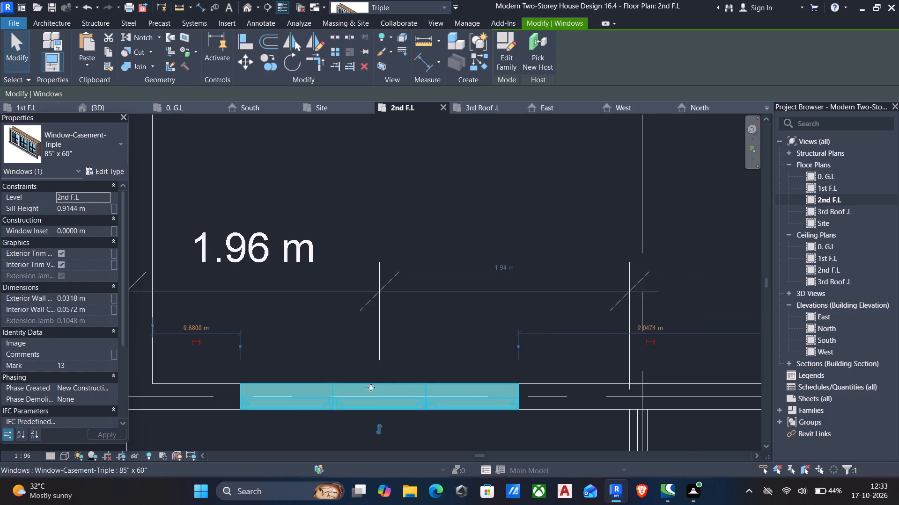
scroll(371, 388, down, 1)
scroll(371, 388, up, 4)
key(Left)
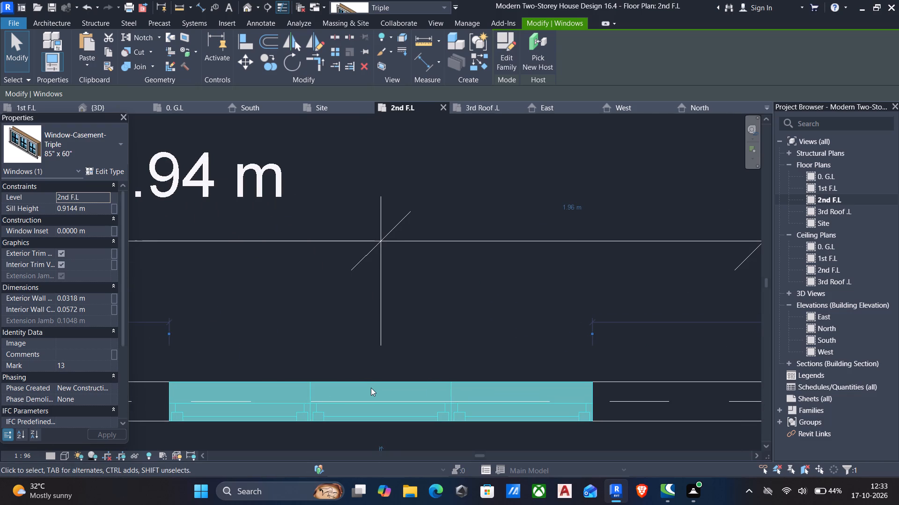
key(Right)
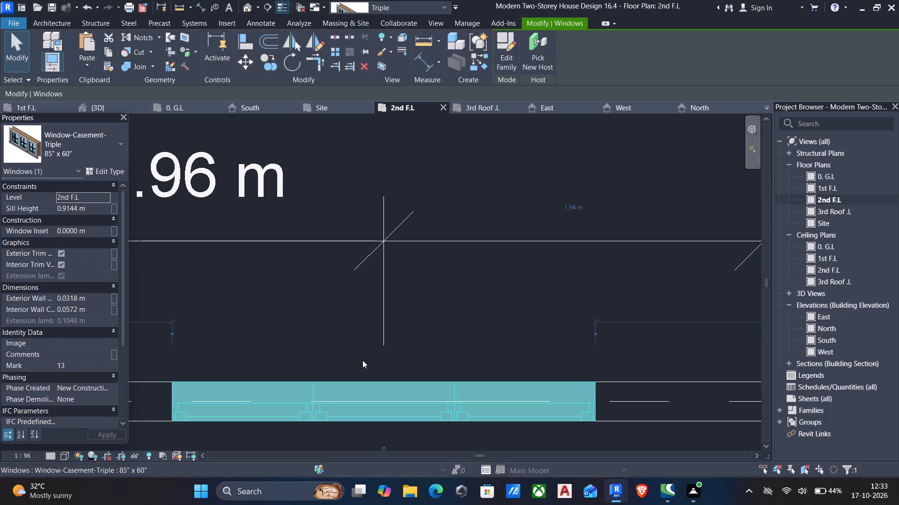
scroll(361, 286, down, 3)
Set the dimension from the front window's centre to the balcony-side reference to 1.95 m, centring the window.
click(497, 229)
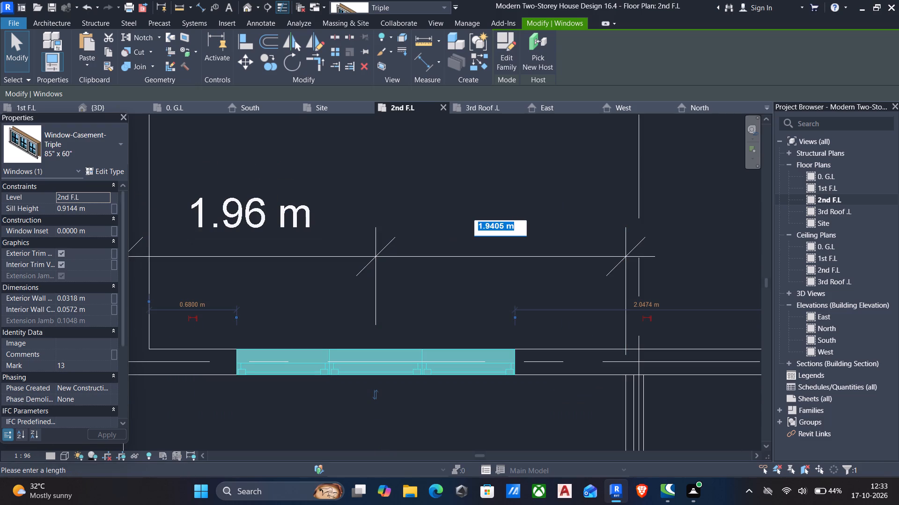
text(1.95)
key(Return)
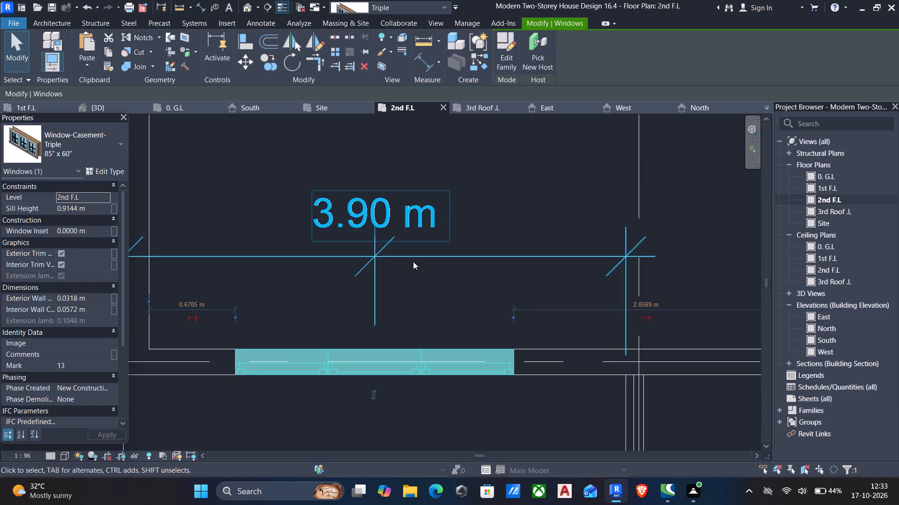
scroll(392, 279, down, 6)
key(Escape)
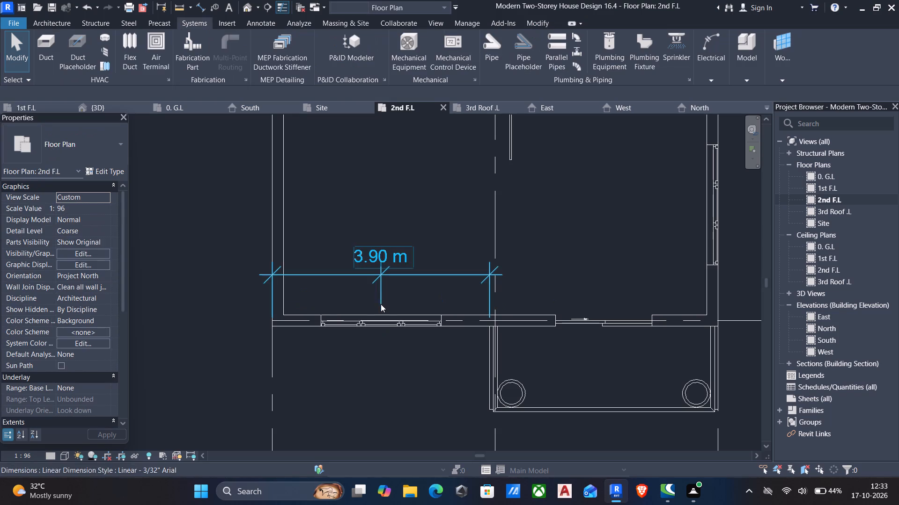
key(Escape)
Delete the dimension string above the front window.
click(380, 271)
key(Delete)
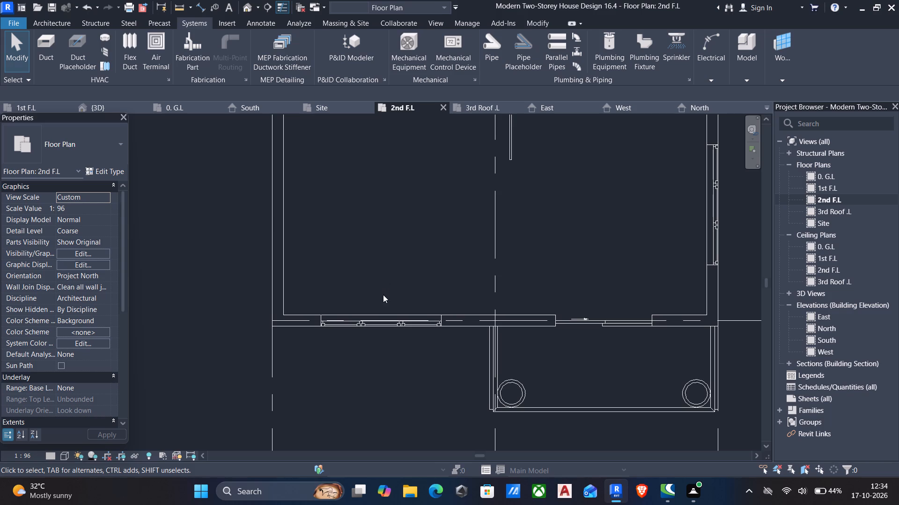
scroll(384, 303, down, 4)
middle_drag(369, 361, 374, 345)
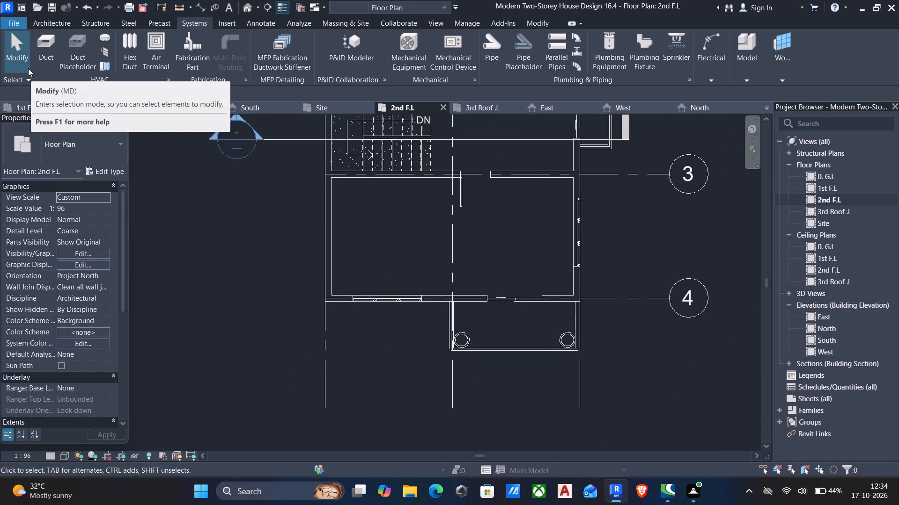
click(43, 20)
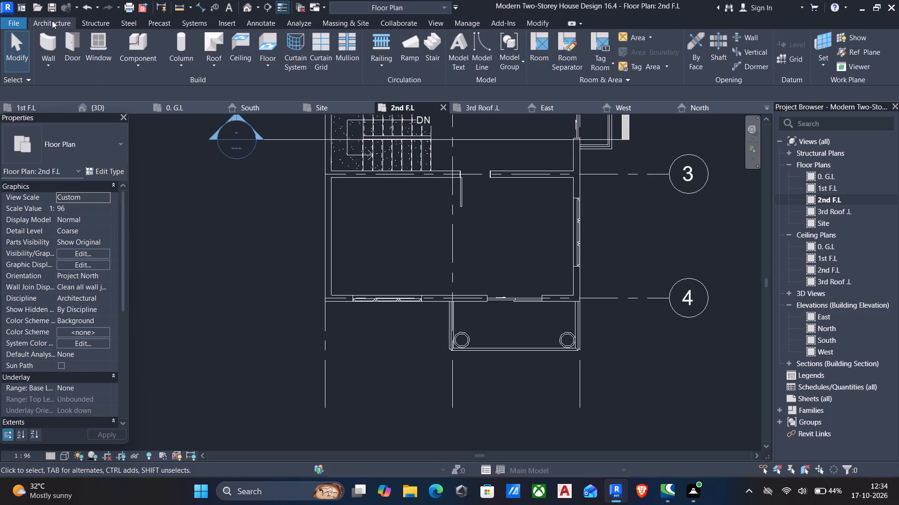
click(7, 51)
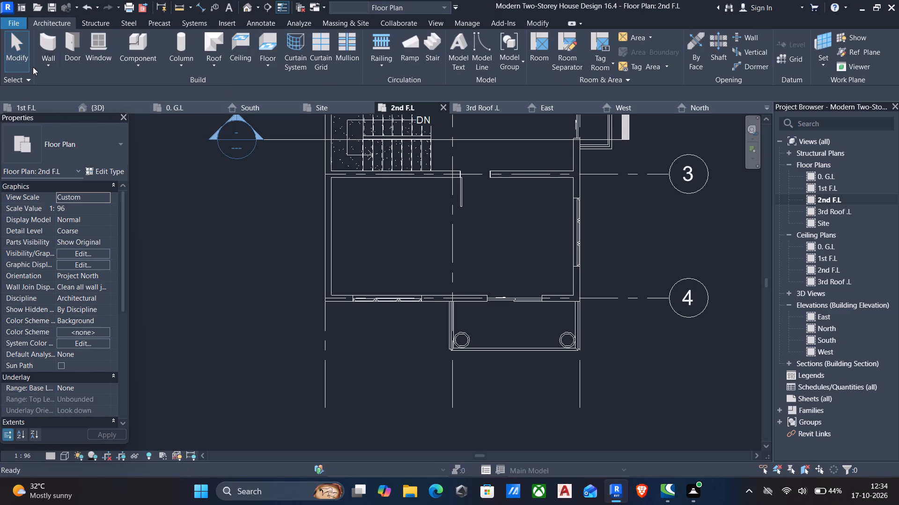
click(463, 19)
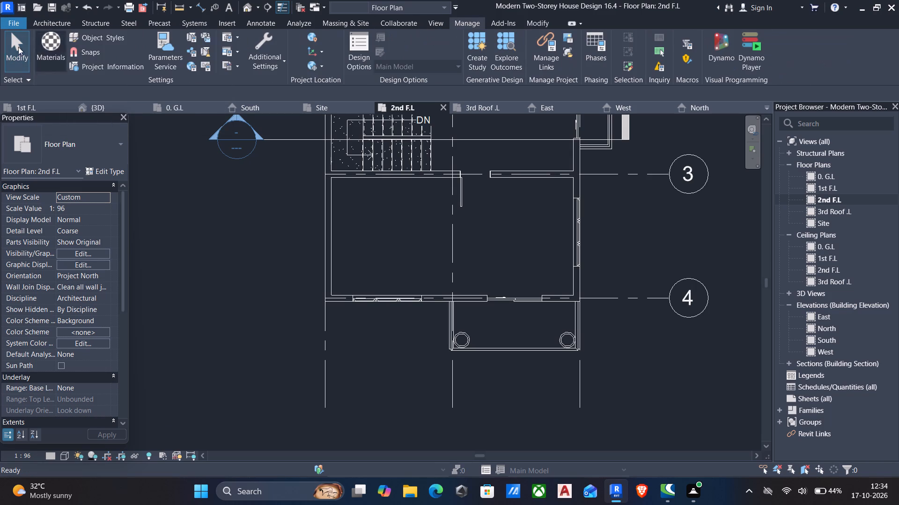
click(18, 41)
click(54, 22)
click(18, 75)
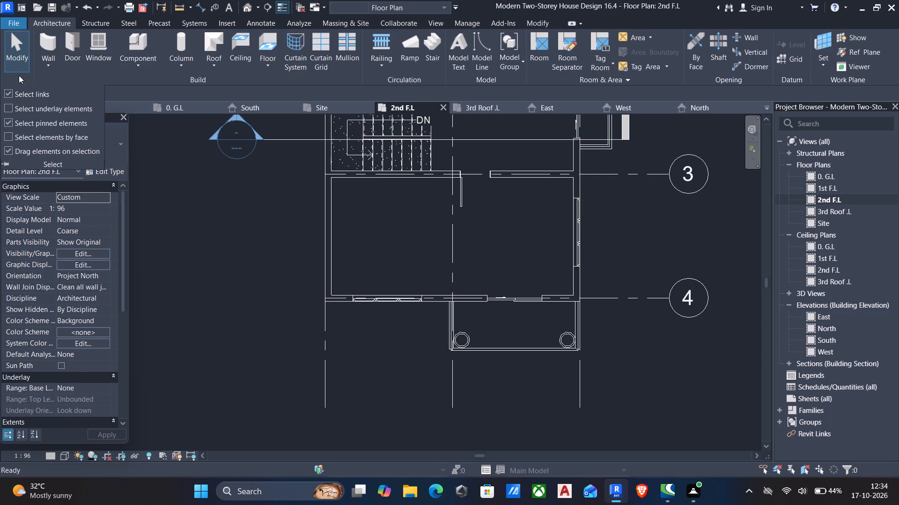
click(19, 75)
Paste the copied toilet and vanity lavatory aligned to the selected level 2nd F.L.
click(538, 20)
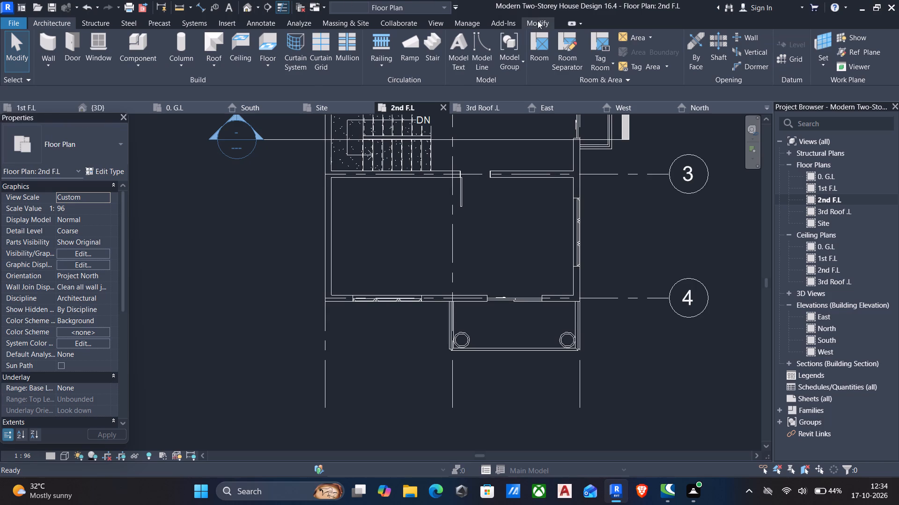
click(85, 44)
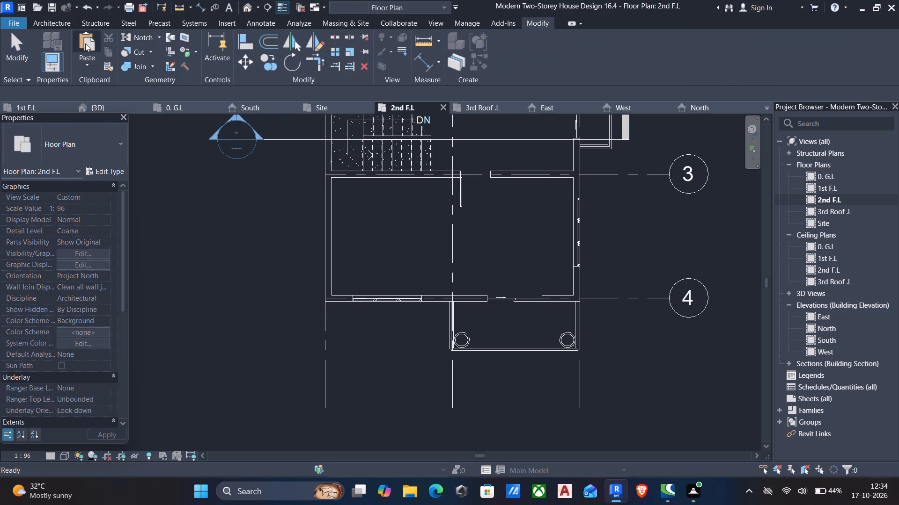
click(87, 68)
click(116, 108)
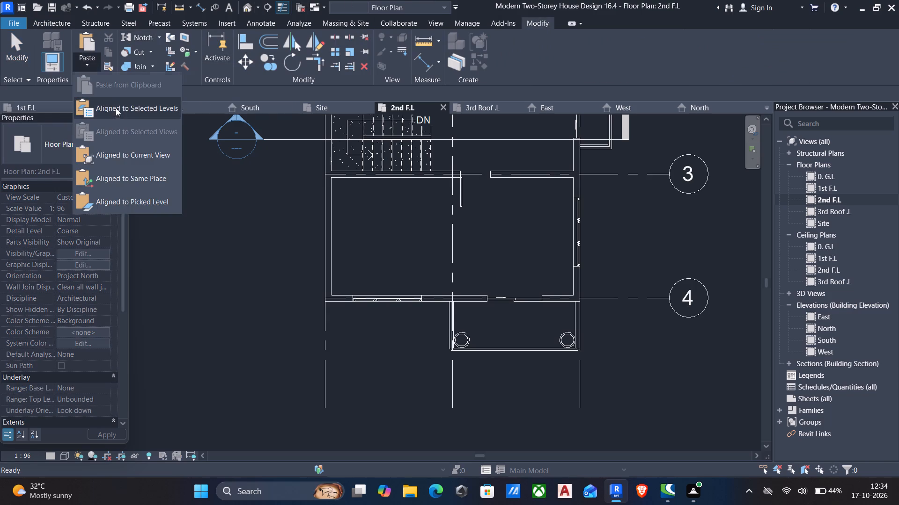
click(394, 183)
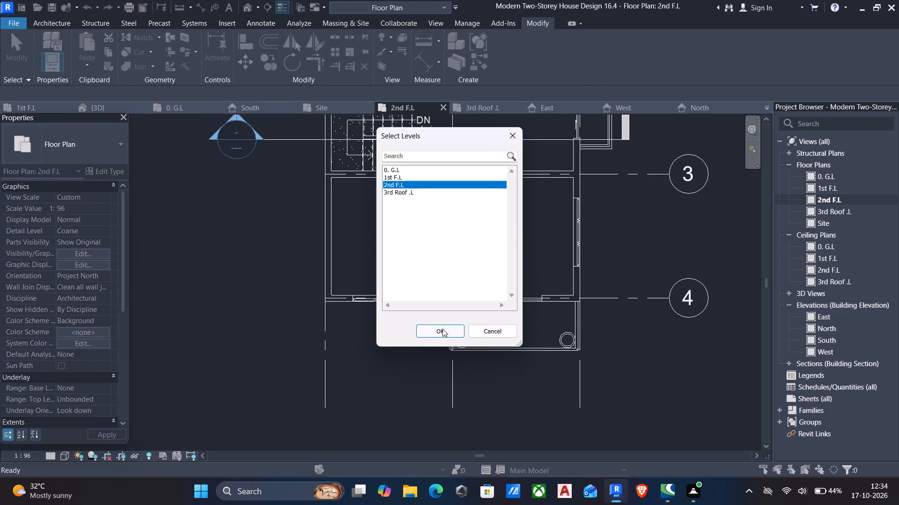
click(443, 330)
middle_drag(430, 267, 418, 404)
scroll(418, 388, down, 1)
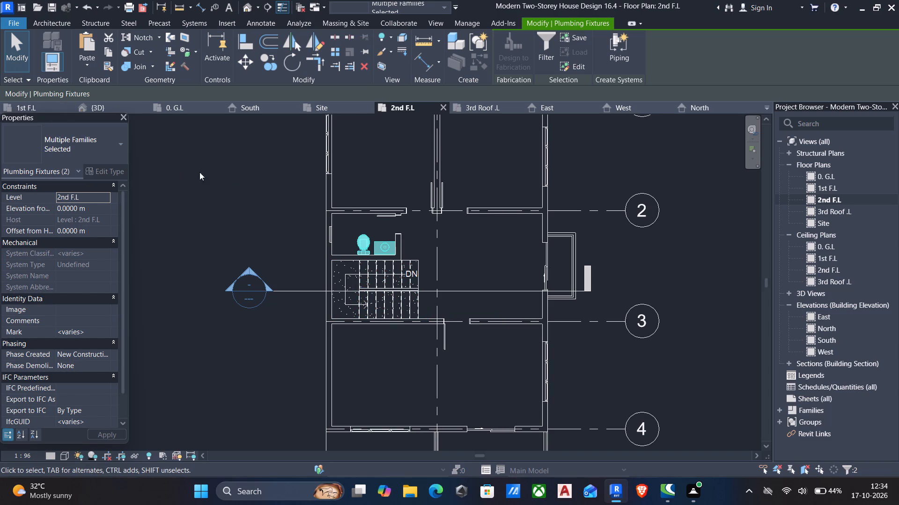
Place a Shower Stall - Corner 34"x32" - Private in the bathroom corner beside the toilet, against the outer wall and stair-side wall.
key(c)
key(m)
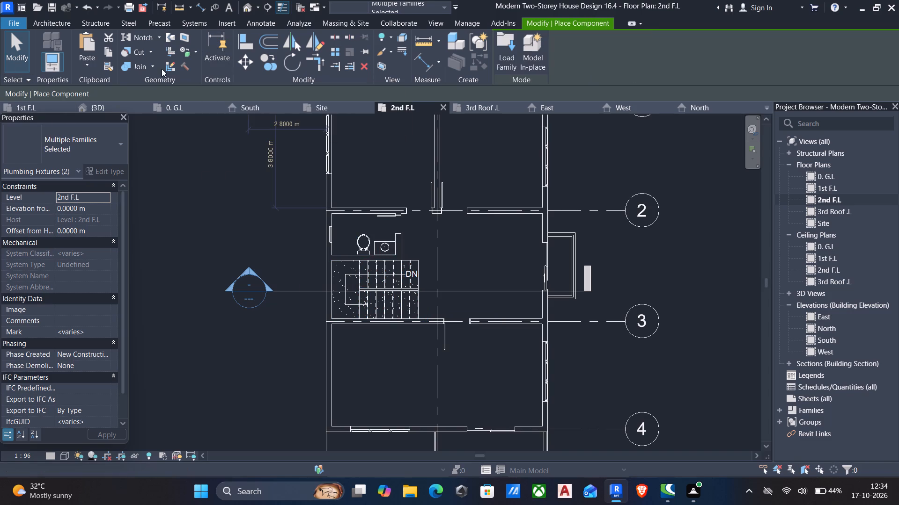
click(60, 150)
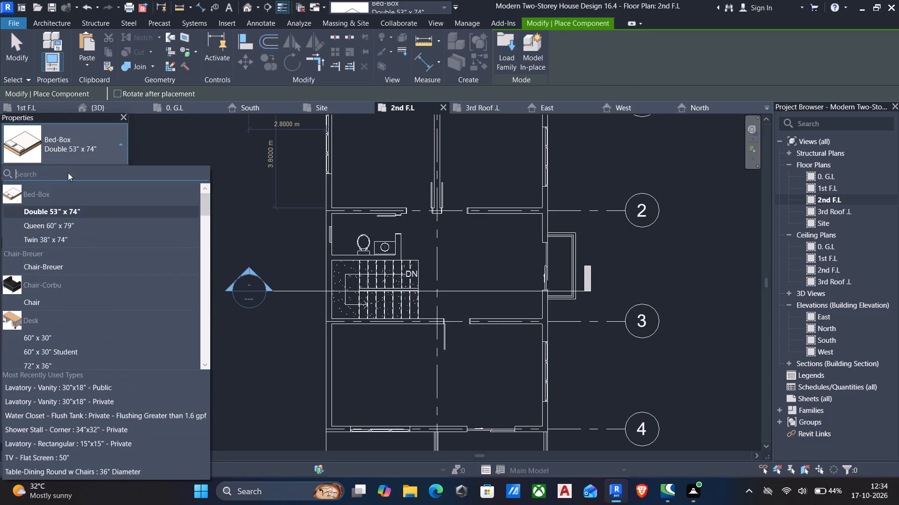
scroll(62, 272, down, 5)
scroll(62, 281, up, 5)
scroll(109, 268, up, 12)
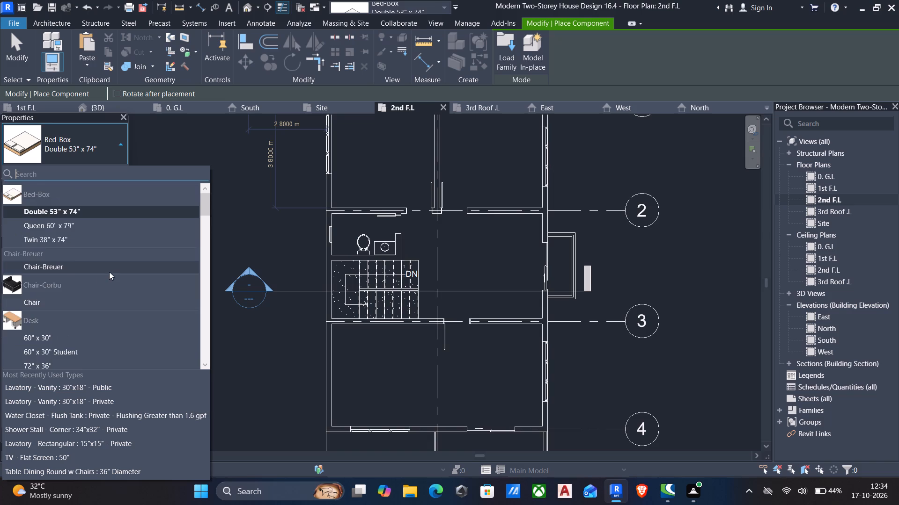
scroll(116, 317, down, 3)
scroll(60, 301, down, 8)
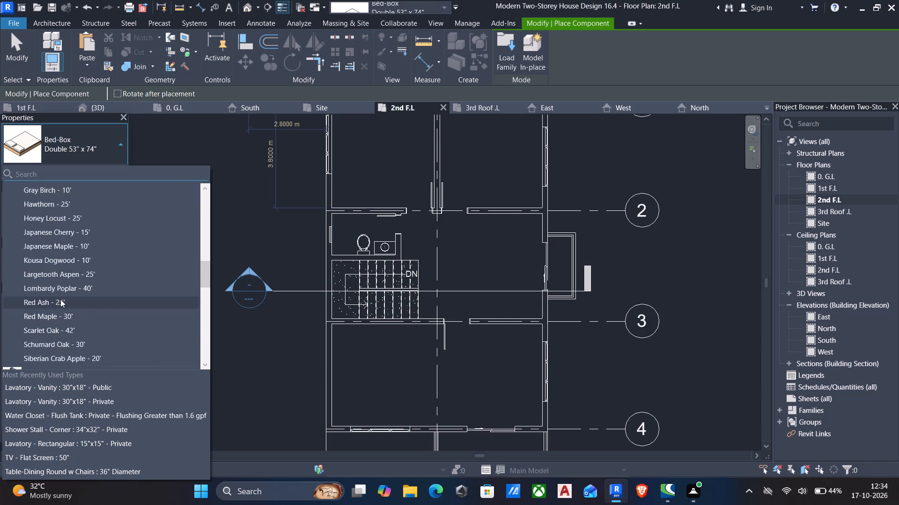
scroll(60, 299, down, 2)
scroll(60, 299, up, 6)
scroll(60, 299, down, 6)
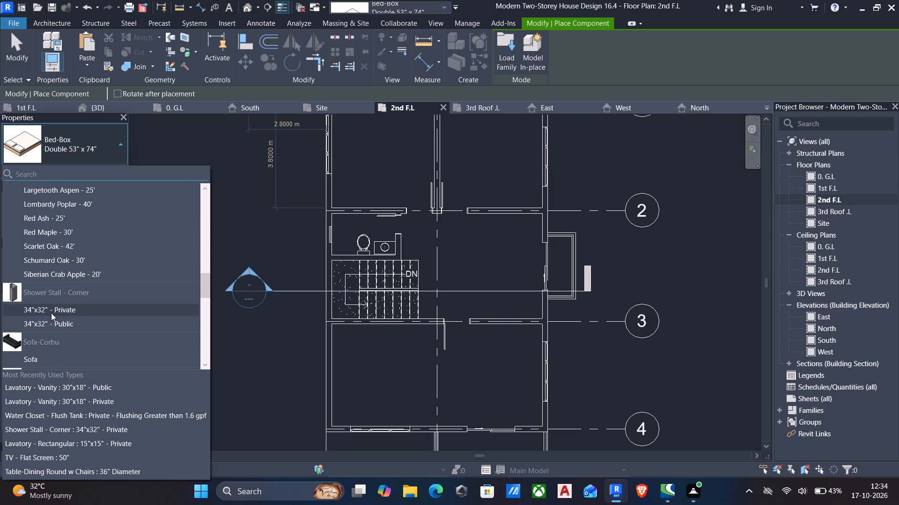
click(51, 313)
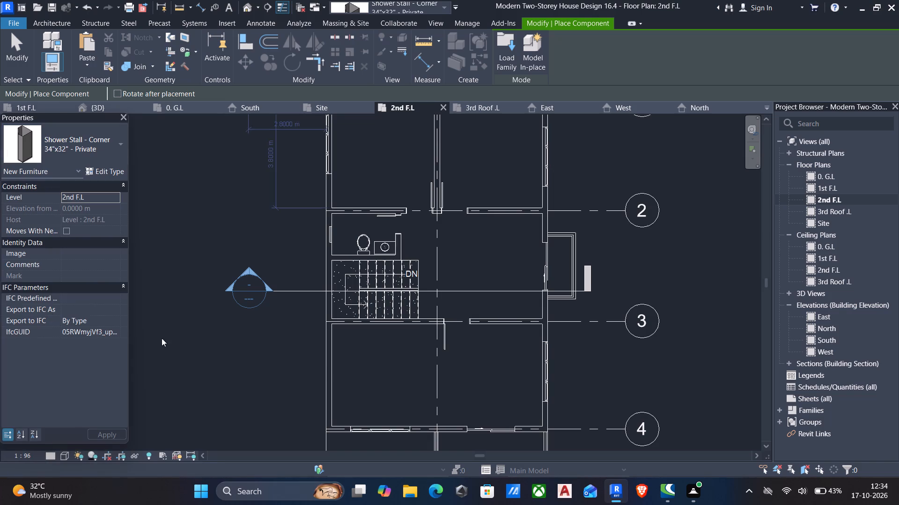
scroll(360, 246, up, 8)
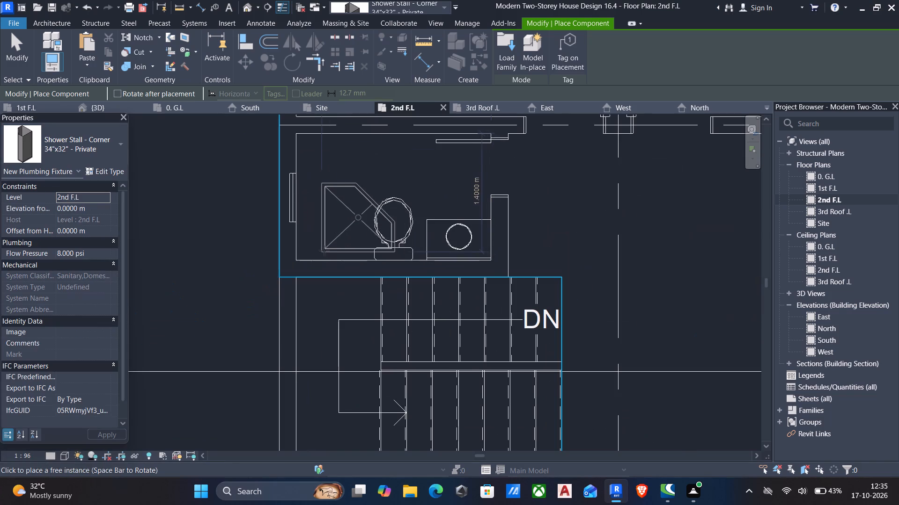
click(300, 256)
scroll(337, 267, down, 2)
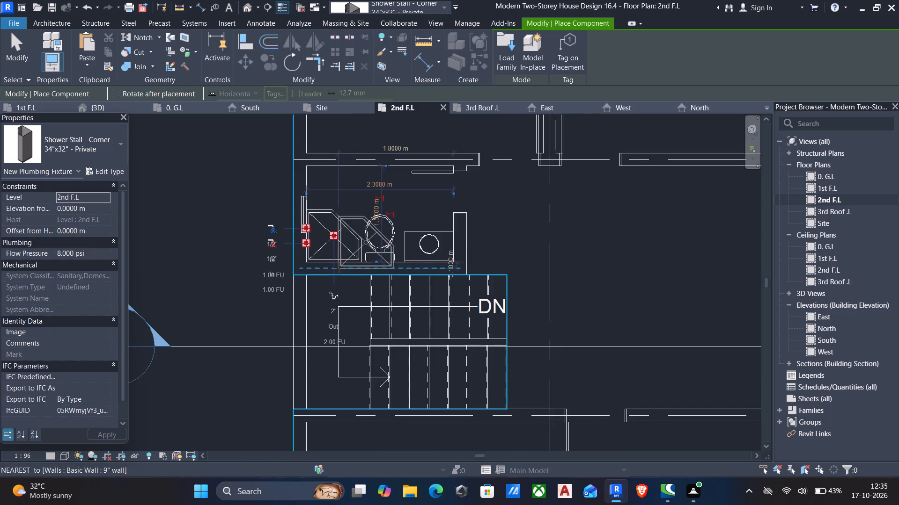
middle_drag(339, 267, 405, 304)
key(Escape)
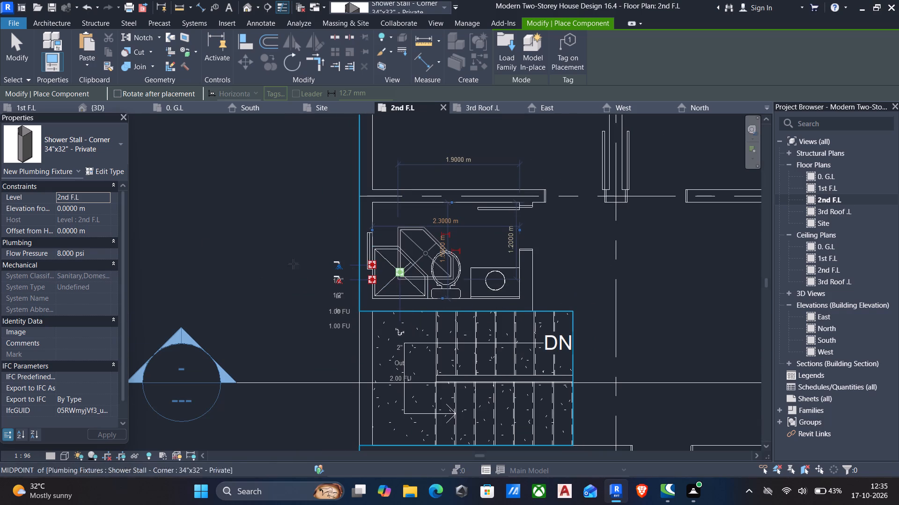
Place a Bed-Box Double 53" x 74" in the bedroom next to the bathroom, headboard against the outer side wall, about 0.9 m from the end wall.
click(58, 154)
scroll(63, 241, down, 6)
scroll(64, 284, up, 4)
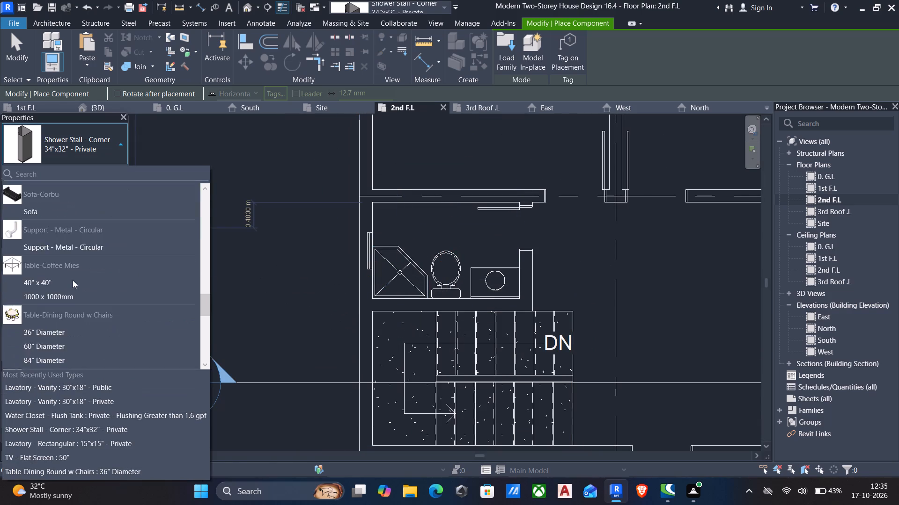
scroll(73, 280, up, 16)
scroll(74, 279, up, 5)
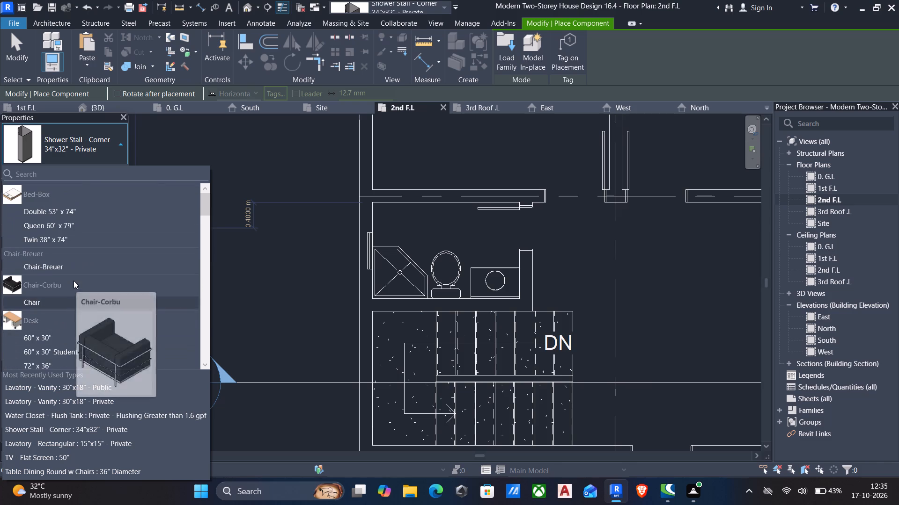
click(64, 215)
scroll(95, 242, down, 5)
middle_drag(307, 271, 303, 301)
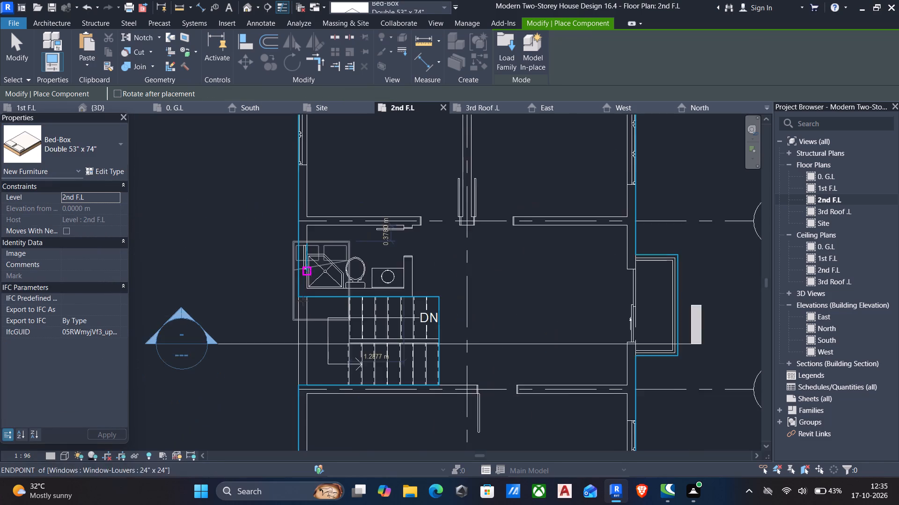
middle_drag(303, 301, 300, 333)
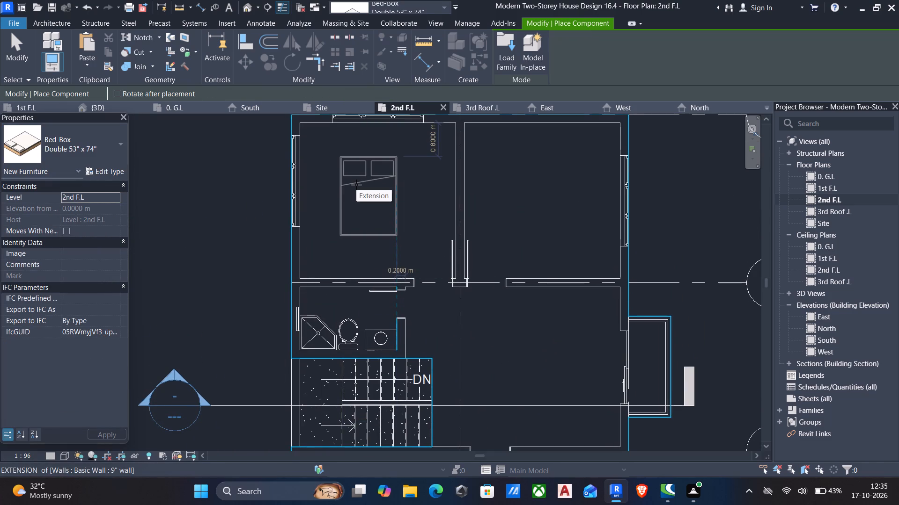
key(space)
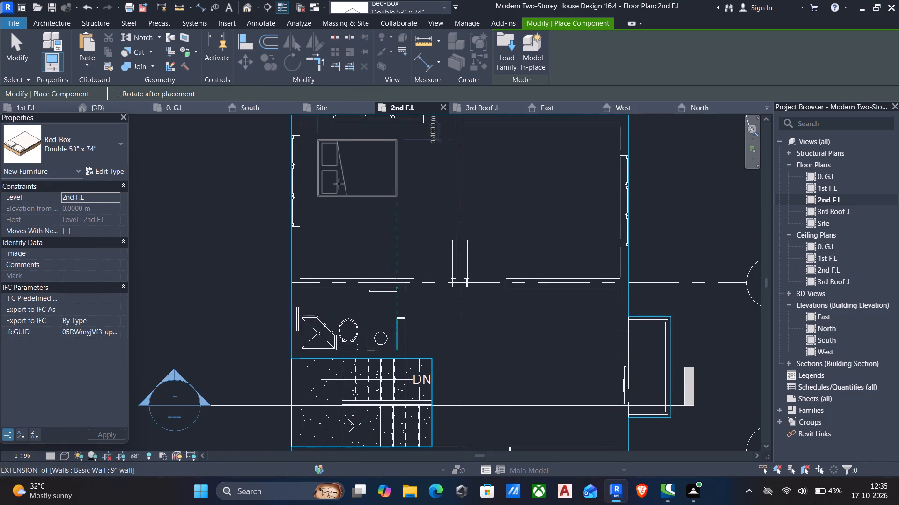
click(326, 205)
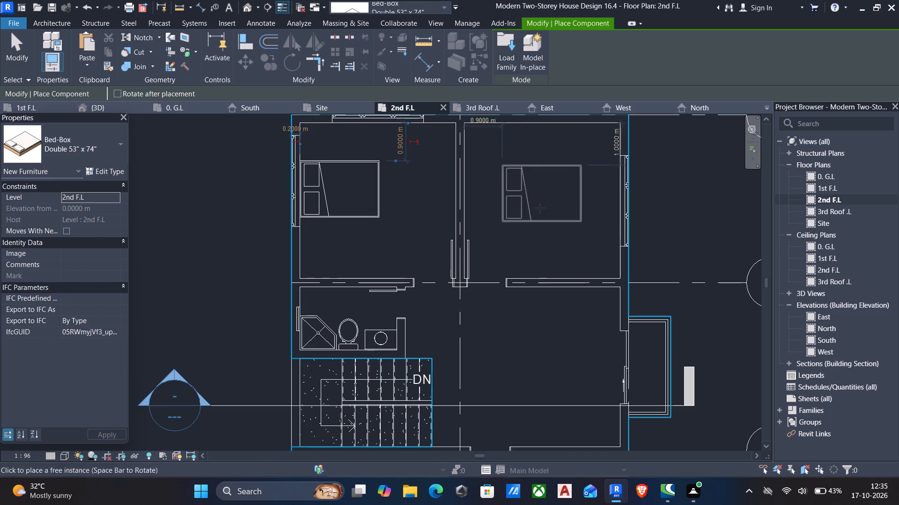
Place a second double bed in the adjacent bedroom, headboard against the opposite outer wall and aligned with the first bed.
key(space)
key(space)
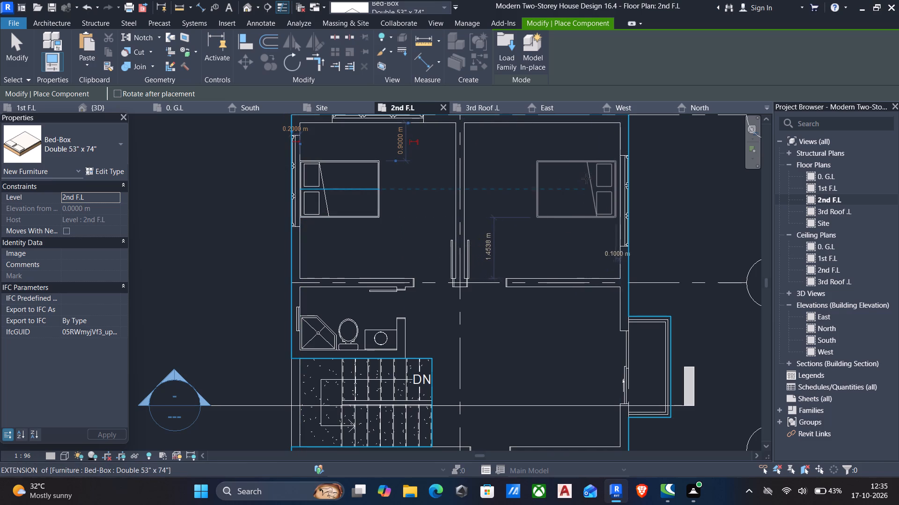
click(587, 178)
Place a third double bed in the front room between grids 3 and 4, headboard at the side window, about 1.2 m from the balcony-side wall.
middle_drag(548, 314, 550, 236)
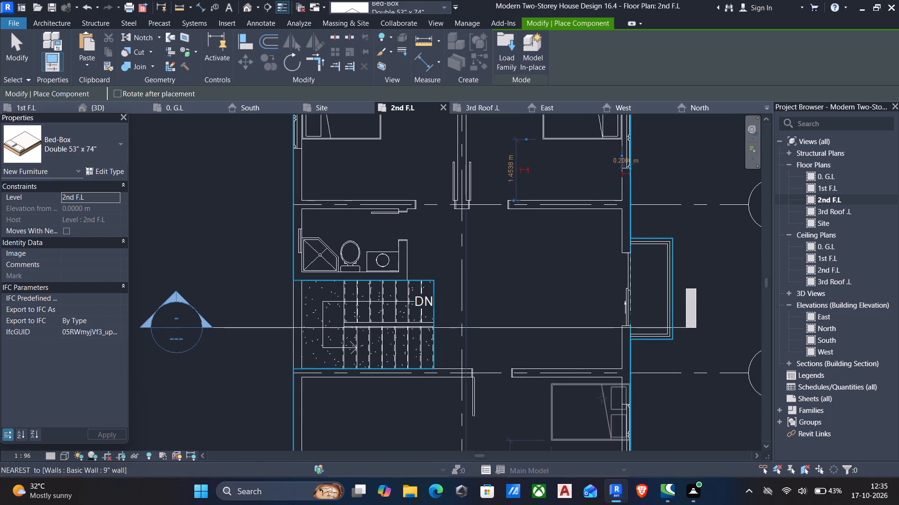
middle_drag(601, 389, 590, 267)
middle_drag(580, 331, 585, 216)
scroll(585, 215, down, 1)
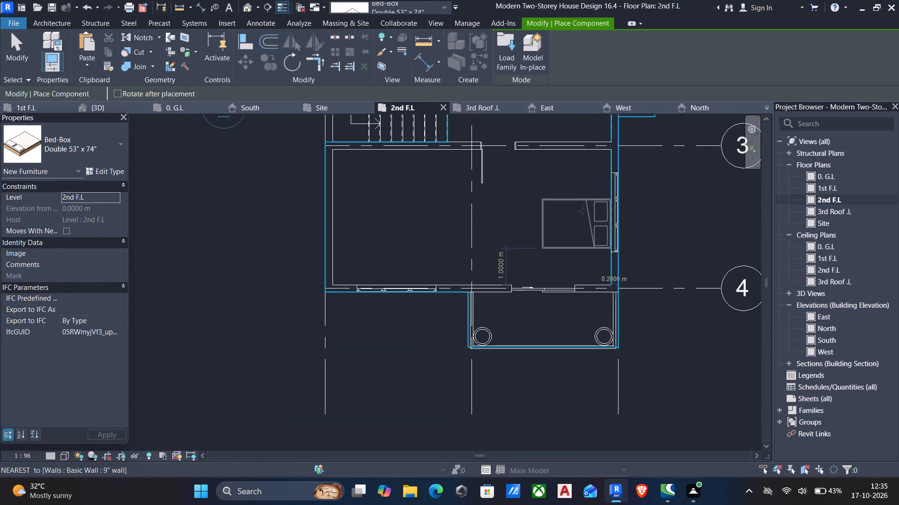
click(583, 205)
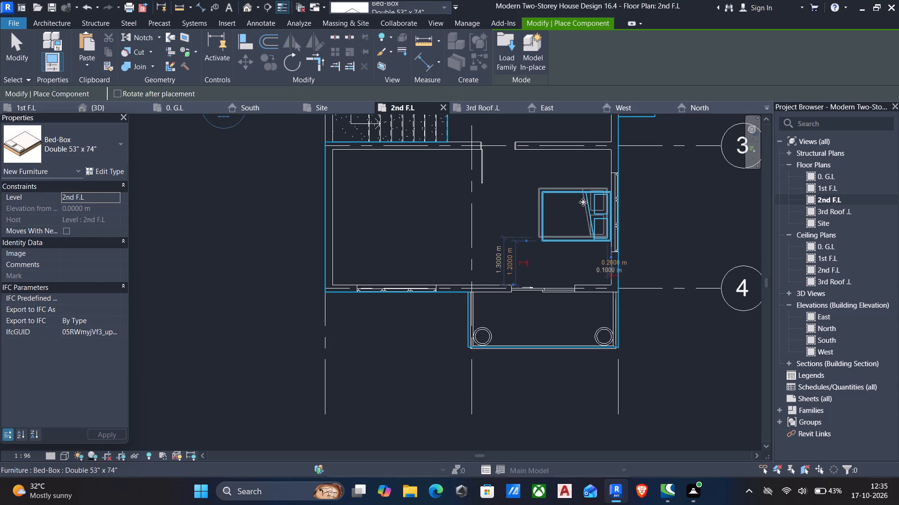
middle_drag(492, 224, 488, 347)
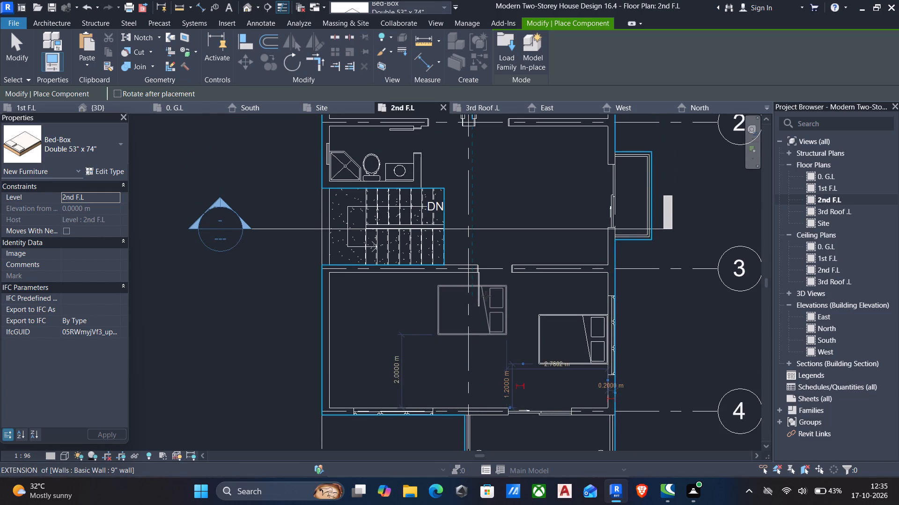
key(Escape)
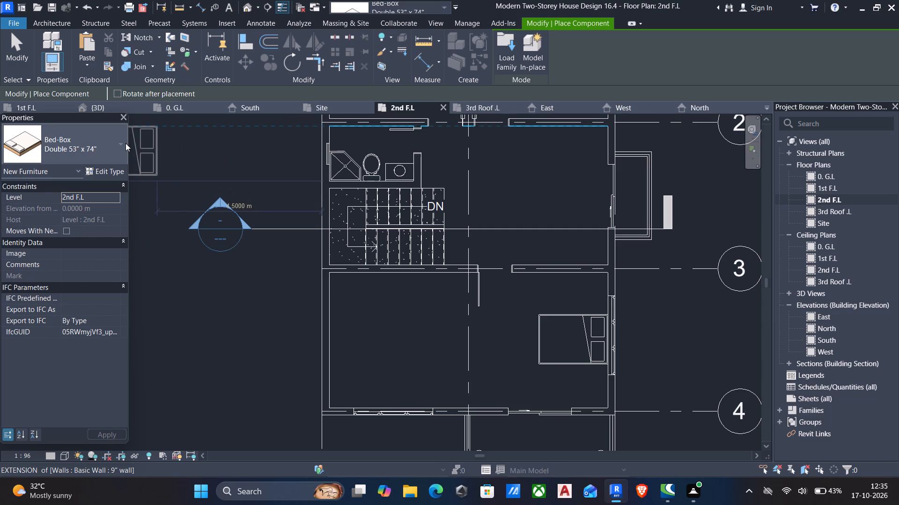
Place three Sofa-Corbu sofas in a U-shape in the lounge between grids 2 and 3, with the open side facing the side balcony.
click(110, 147)
scroll(131, 253, down, 7)
scroll(104, 290, down, 6)
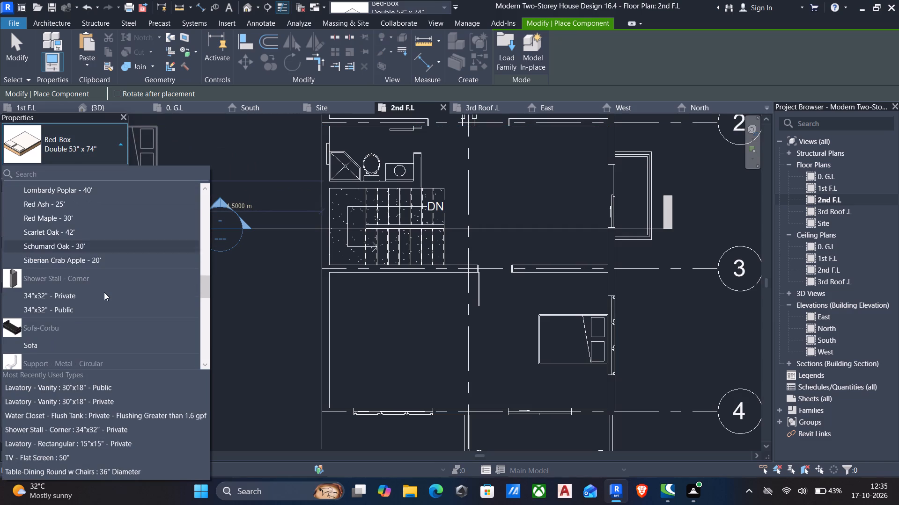
scroll(52, 342, down, 1)
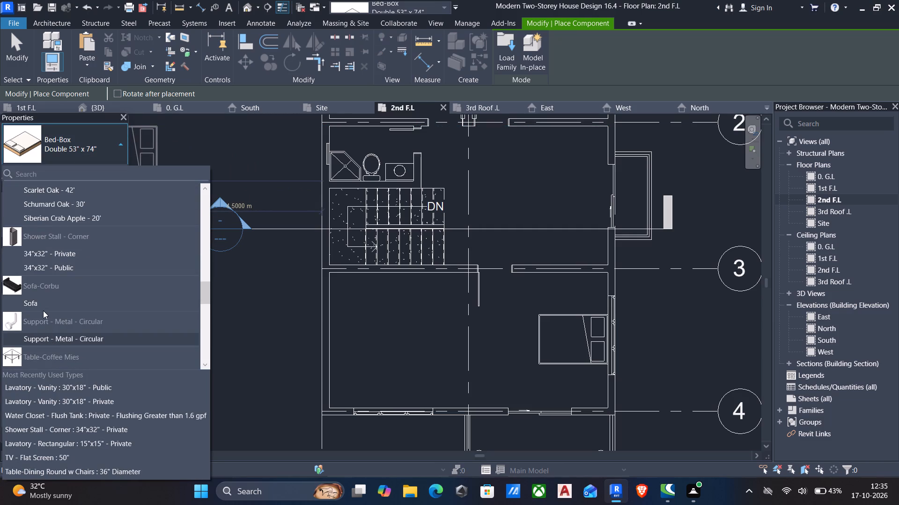
click(43, 308)
middle_drag(410, 259, 360, 368)
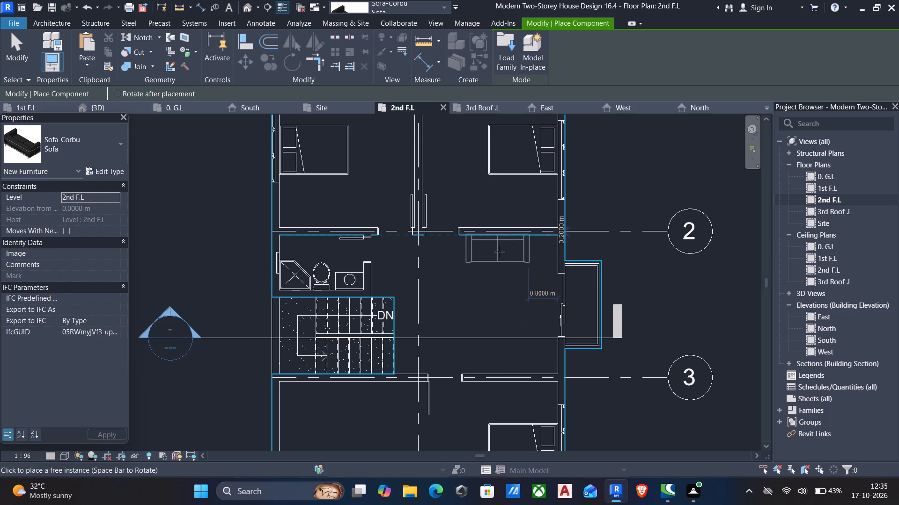
click(498, 256)
key(space)
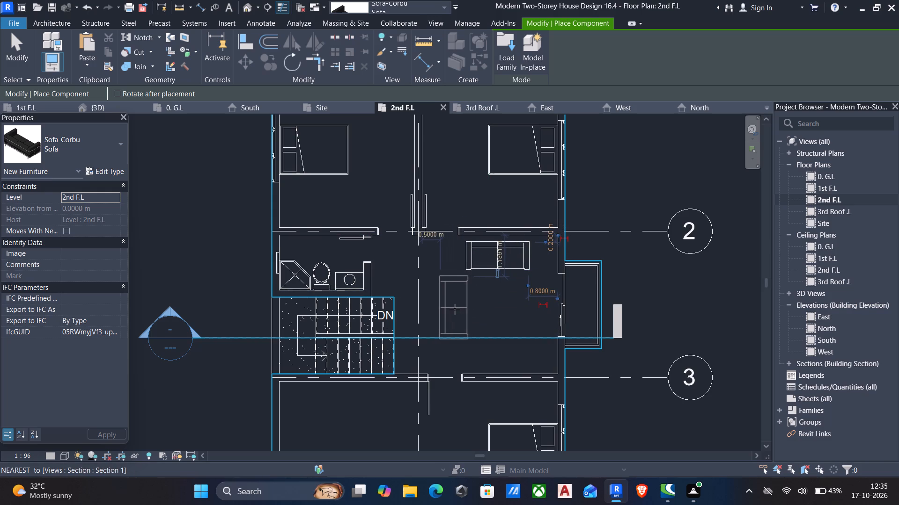
click(455, 309)
key(space)
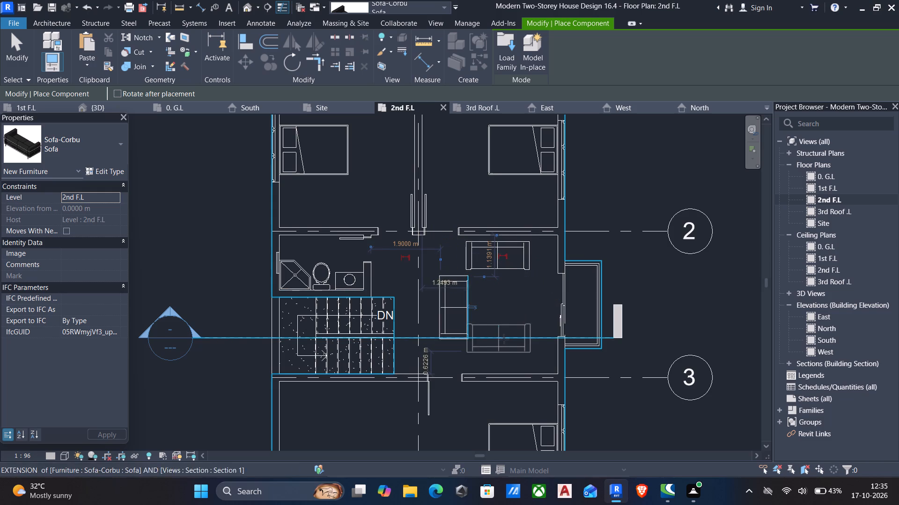
click(508, 347)
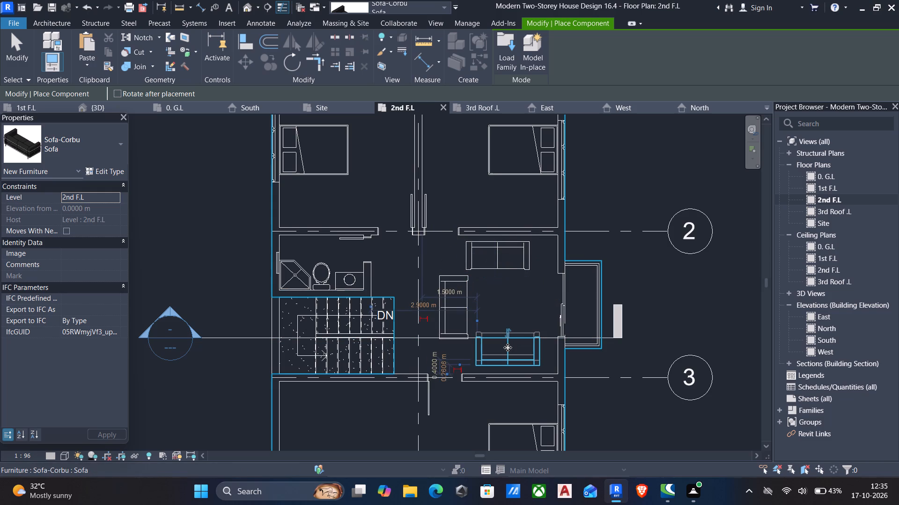
key(Escape)
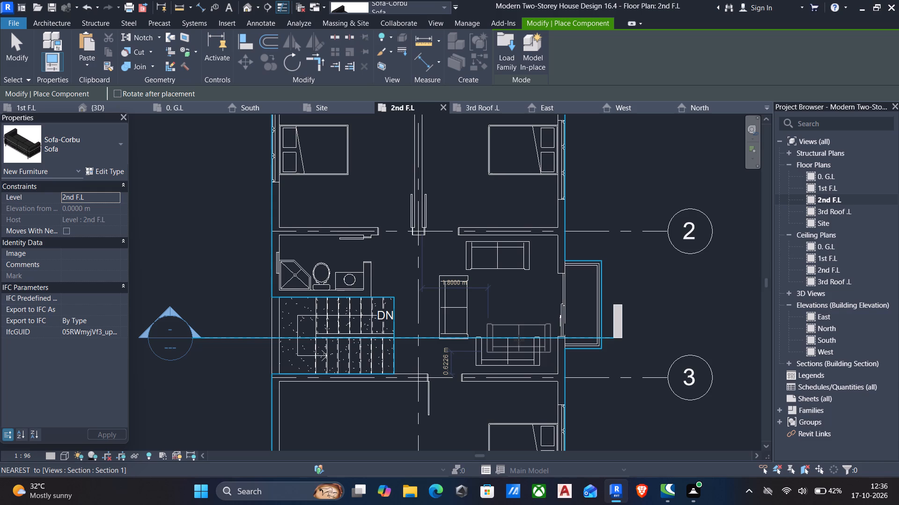
key(Escape)
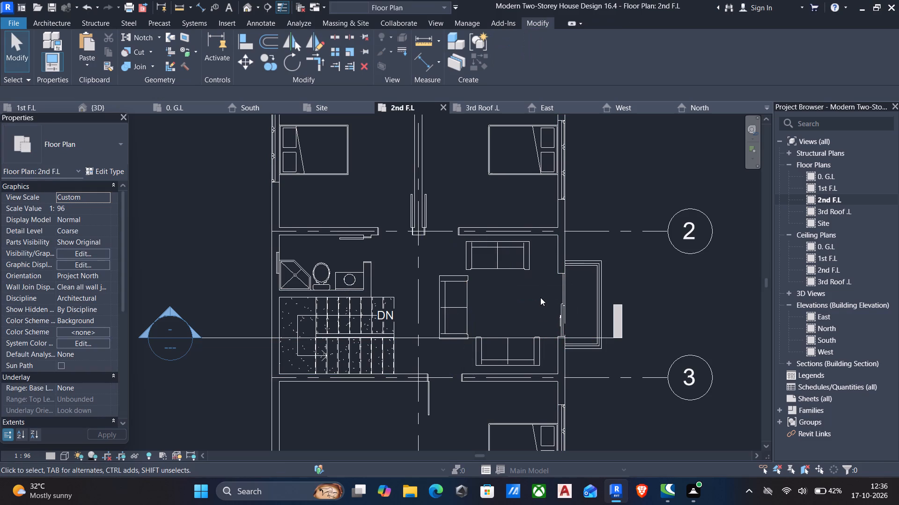
middle_drag(573, 337, 563, 322)
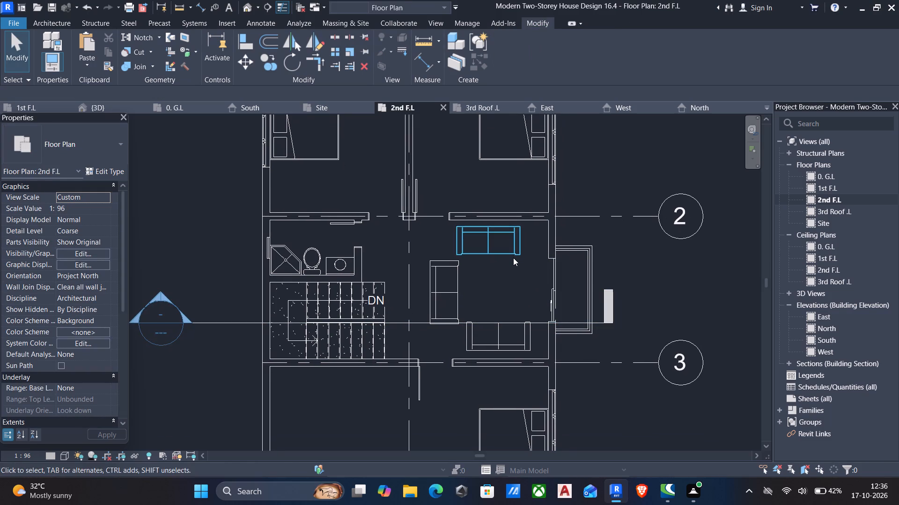
Nudge the sofa by grid 2 against the grid 2 wall, about 0.6 m from the balcony-side wall.
click(512, 258)
key(Right)
key(Right)
key(Up)
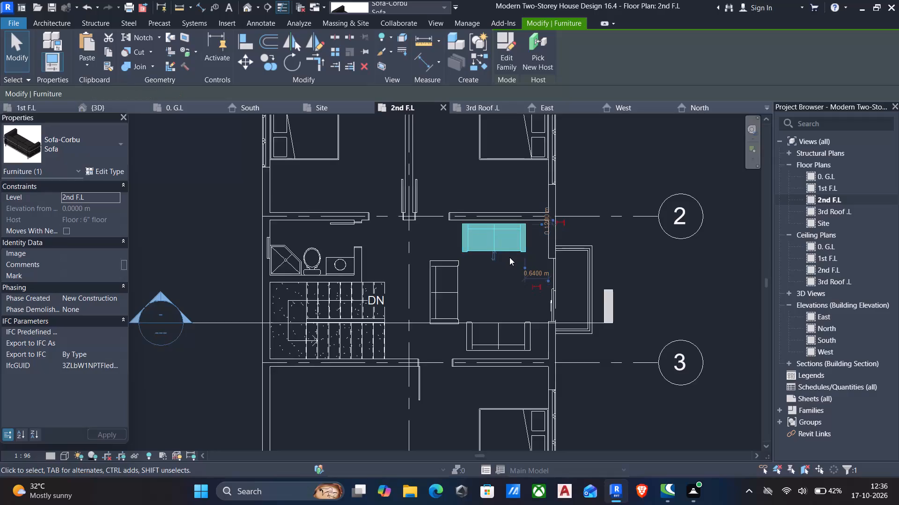
key(Up)
scroll(509, 253, up, 3)
key(Right)
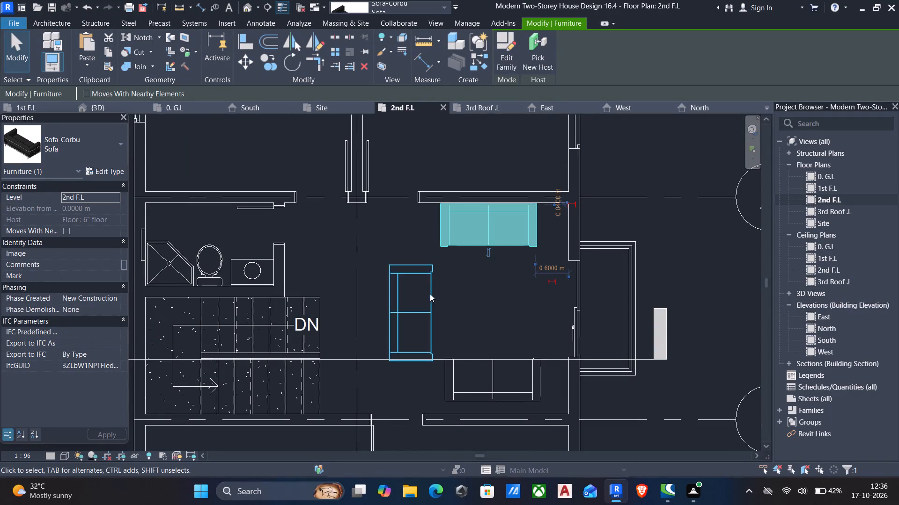
Nudge the middle sofa toward the balcony and grid 2, about 2.1 m from the bathroom wall.
click(427, 296)
key(Right)
key(Right)
key(Up)
key(Up)
key(Up)
key(Up)
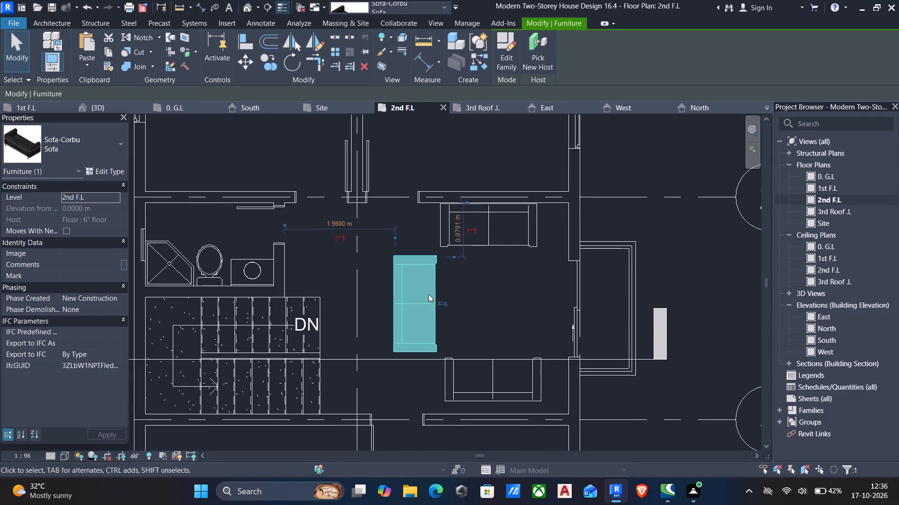
key(Right)
key(Right)
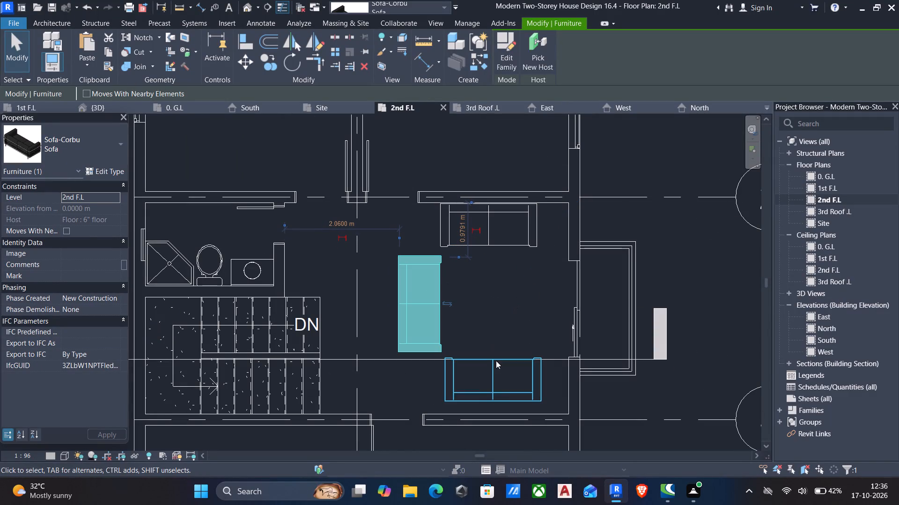
key(Up)
key(Right)
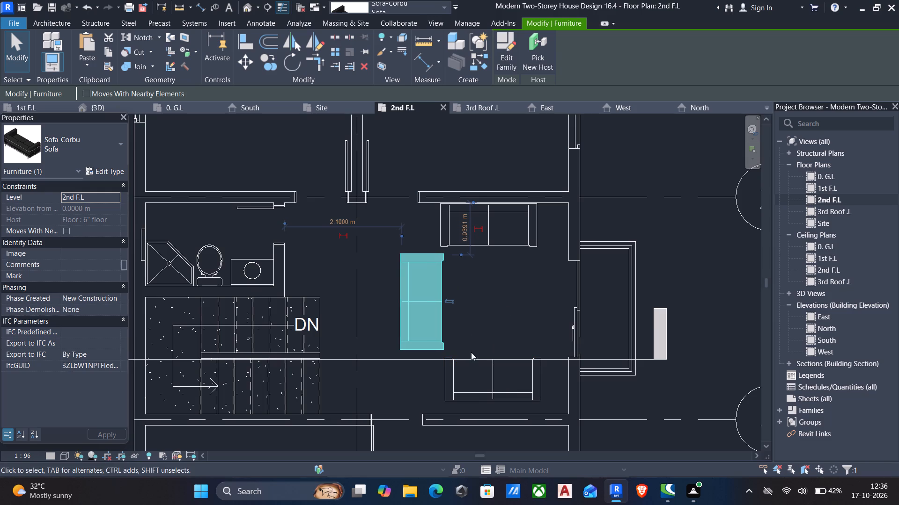
Nudge the sofa by grid 3 slightly toward the balcony and back to about 0.02 m from the grid 3 wall.
click(481, 379)
key(Right)
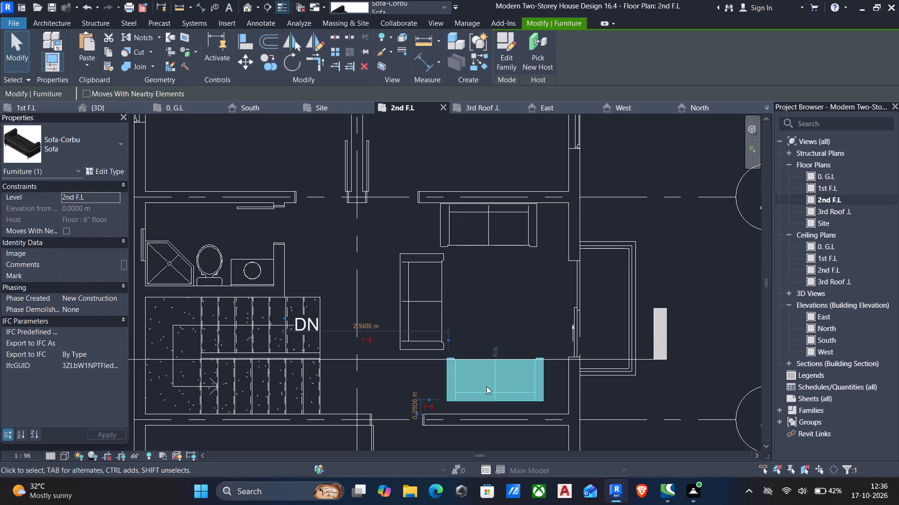
key(Down)
key(Down)
key(Down)
key(Down)
key(Down)
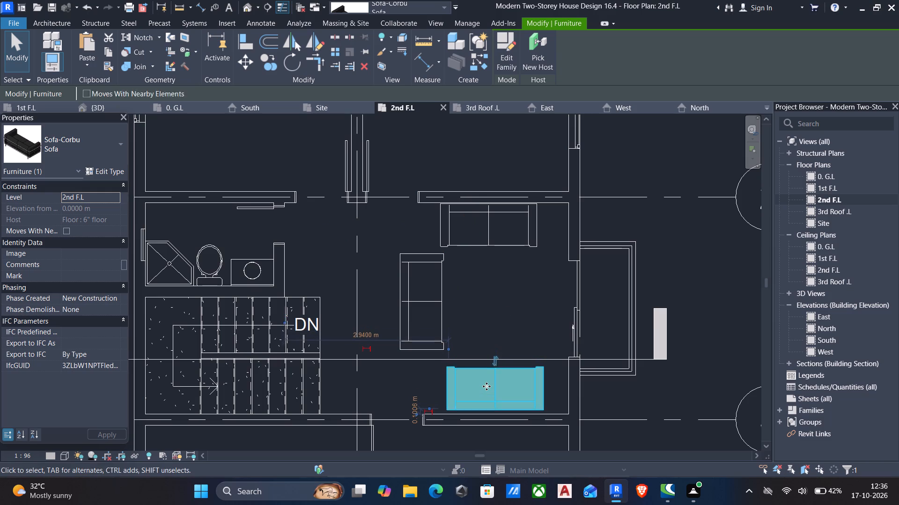
key(Down)
key(Right)
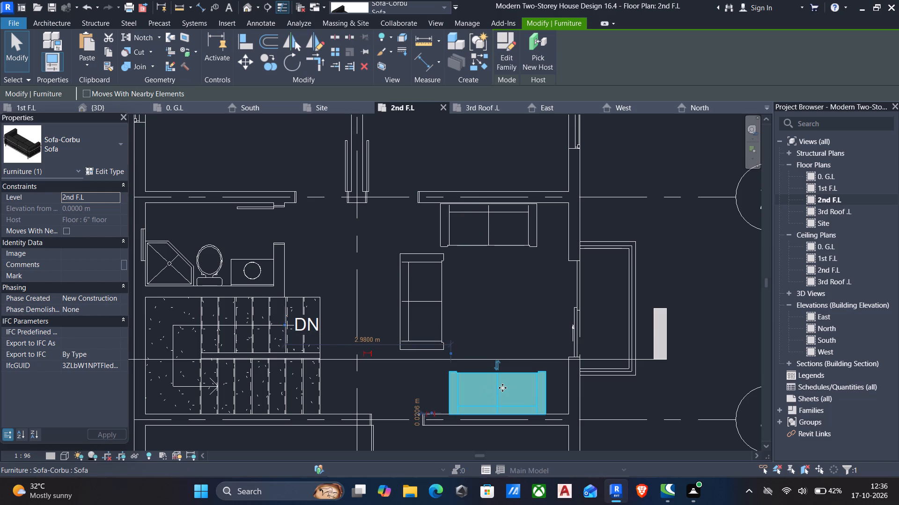
middle_drag(524, 398, 530, 389)
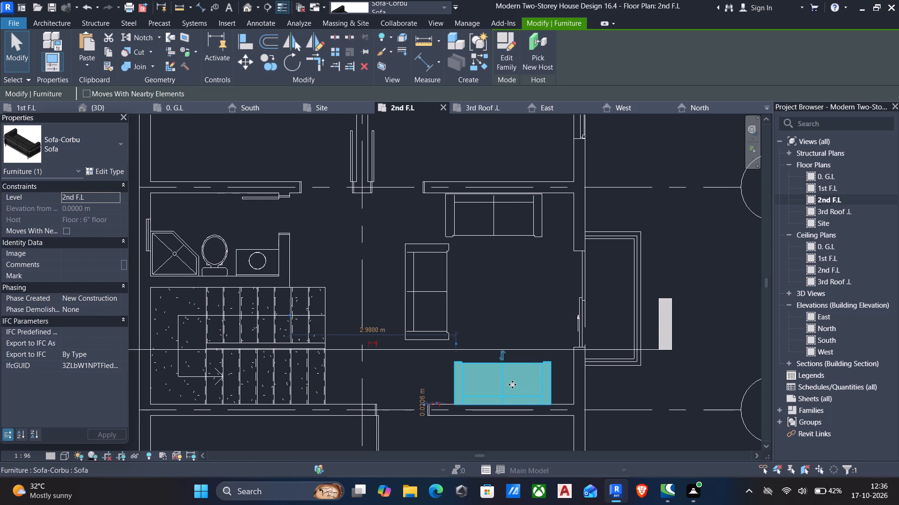
Nudge the middle sofa toward grid 3 until it sits about 1.02 m from the grid 2 wall.
click(447, 318)
key(Down)
key(Down)
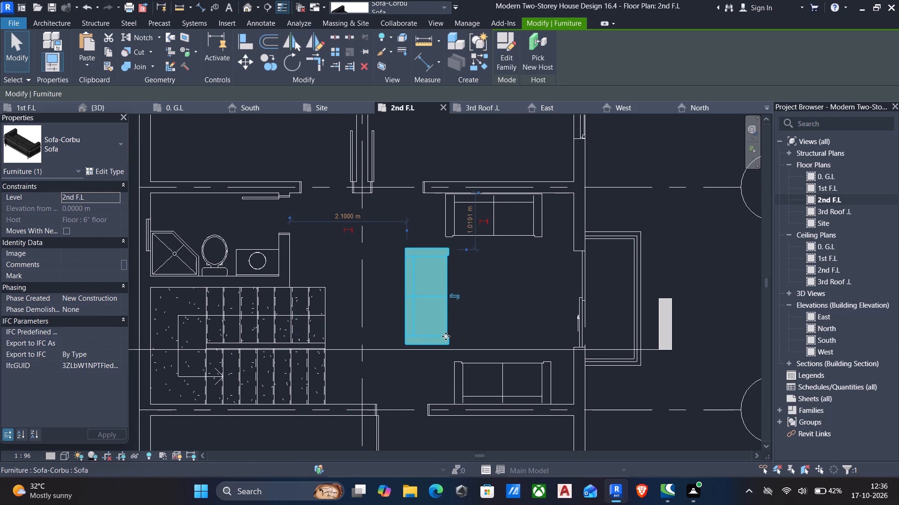
key(Escape)
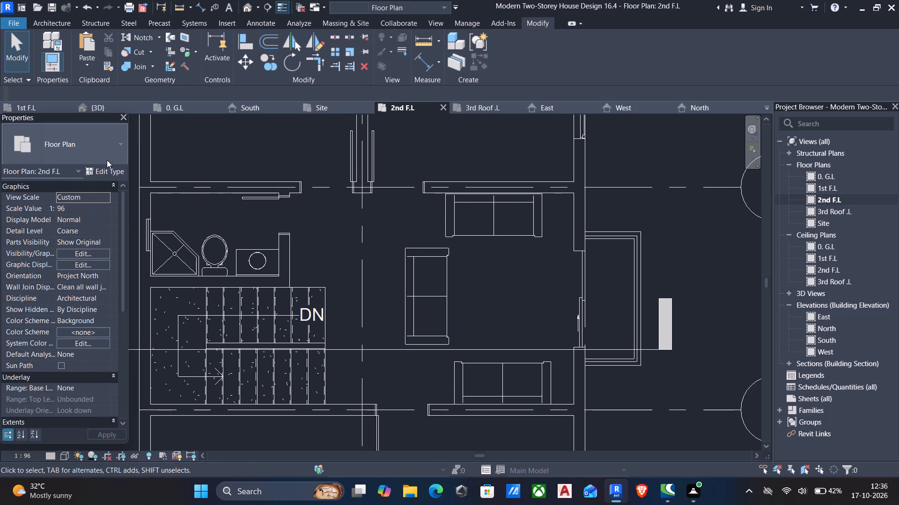
Place a Table-Coffee Mies 1000 x 1000mm amid the three lounge sofas, about 1.3 m from the grid 2 wall and 0.78 m from the balcony-side wall.
key(c)
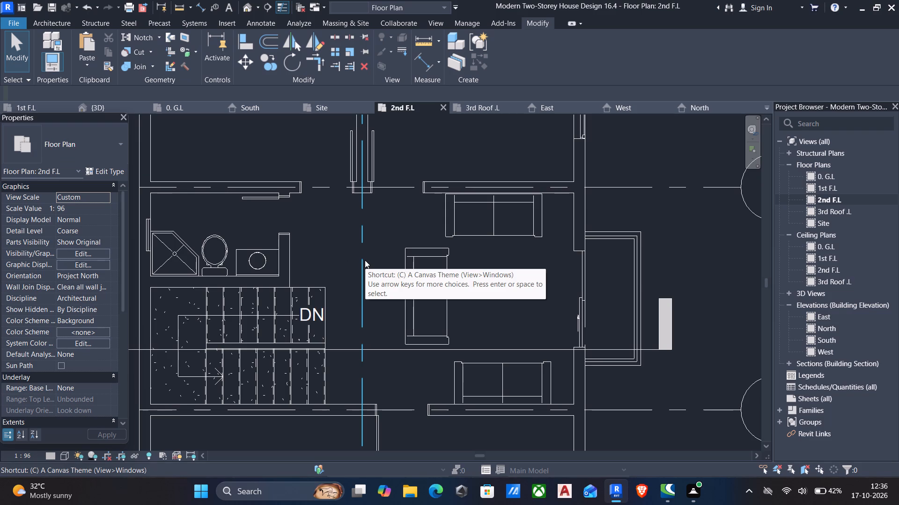
key(m)
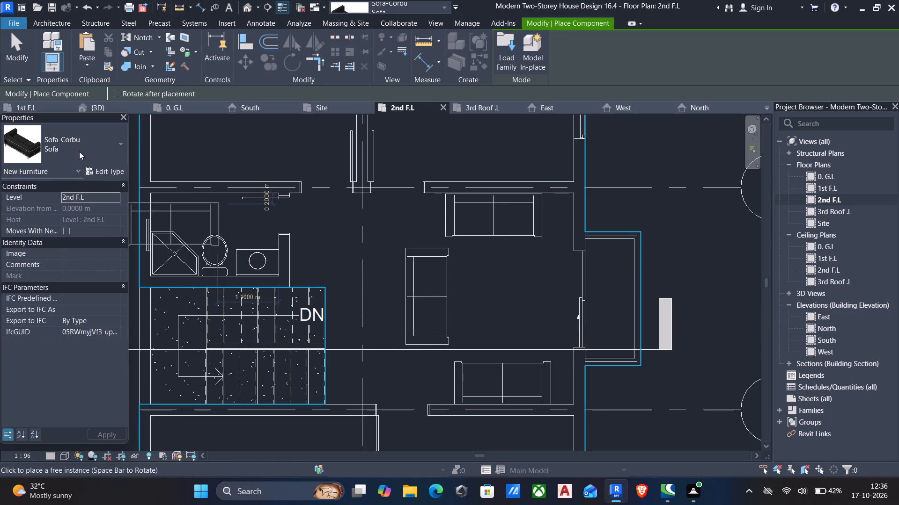
click(79, 147)
scroll(73, 277, down, 6)
scroll(74, 318, up, 1)
scroll(74, 318, down, 5)
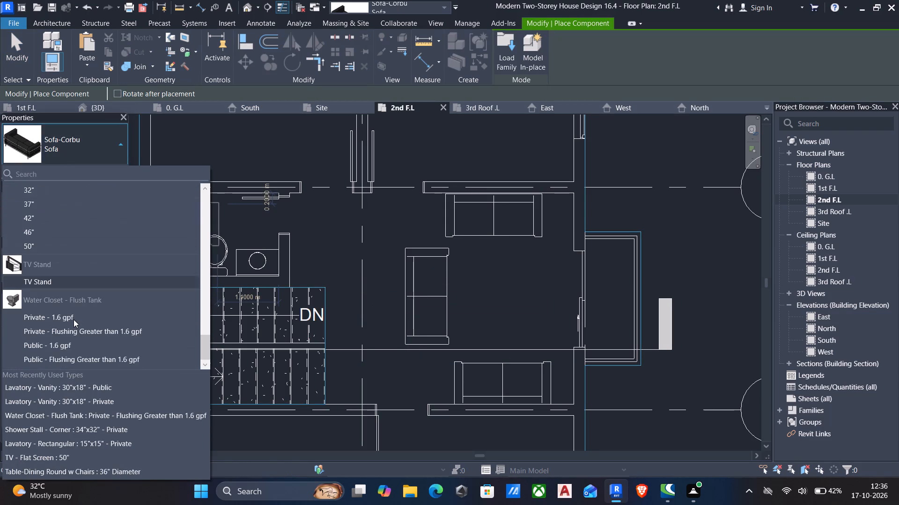
scroll(74, 319, down, 5)
scroll(71, 316, up, 17)
scroll(78, 312, up, 8)
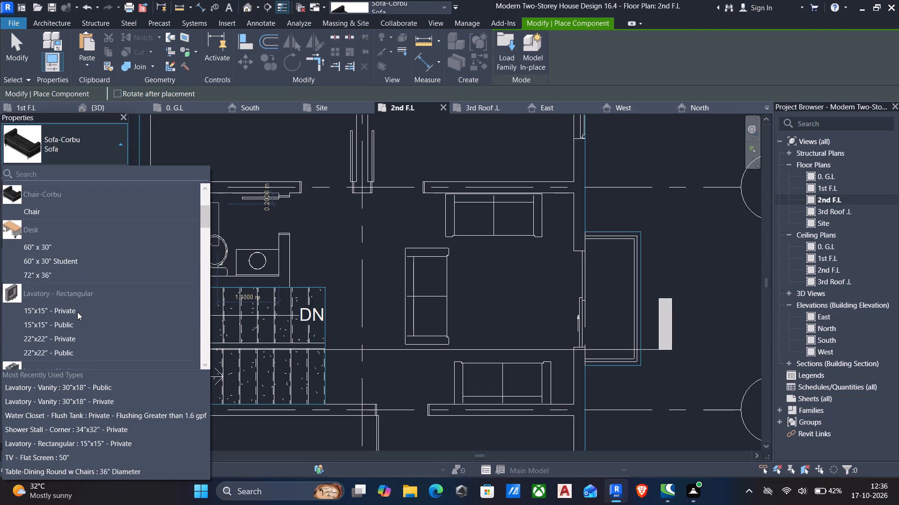
scroll(77, 316, up, 8)
scroll(21, 333, down, 2)
scroll(66, 255, down, 5)
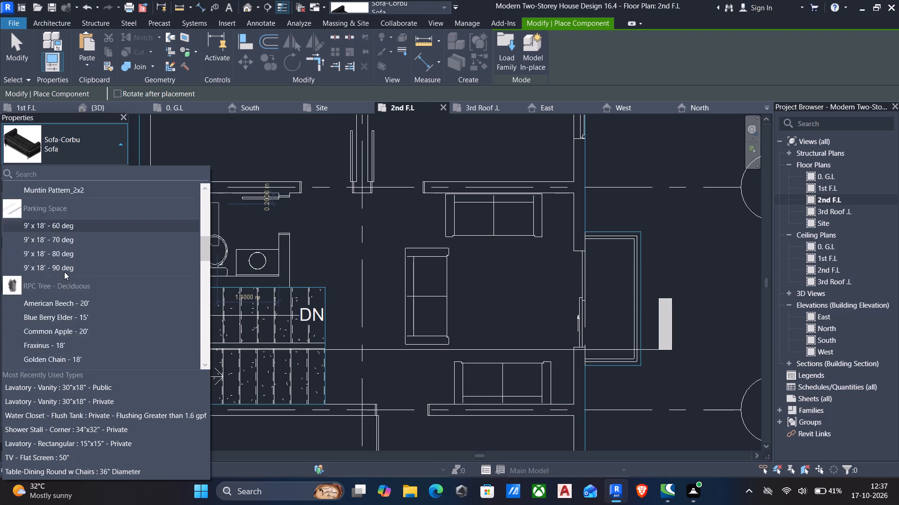
scroll(64, 272, down, 8)
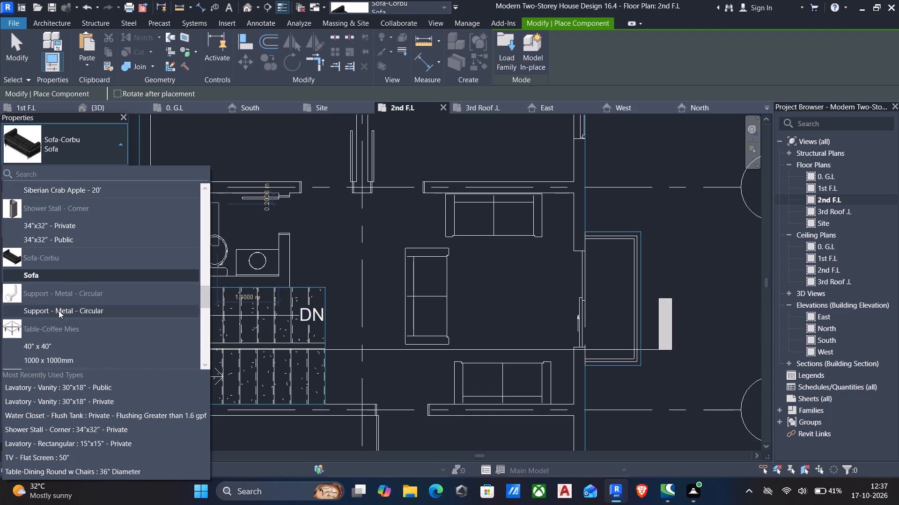
click(37, 368)
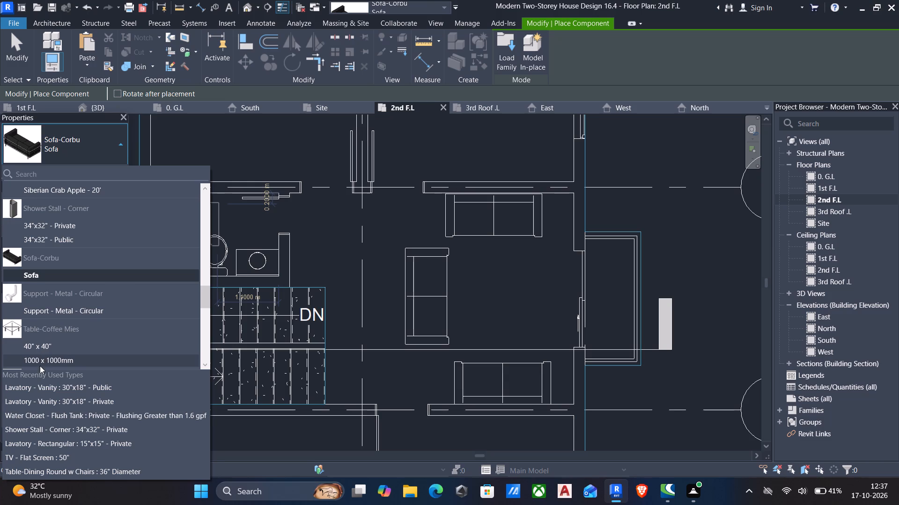
click(44, 361)
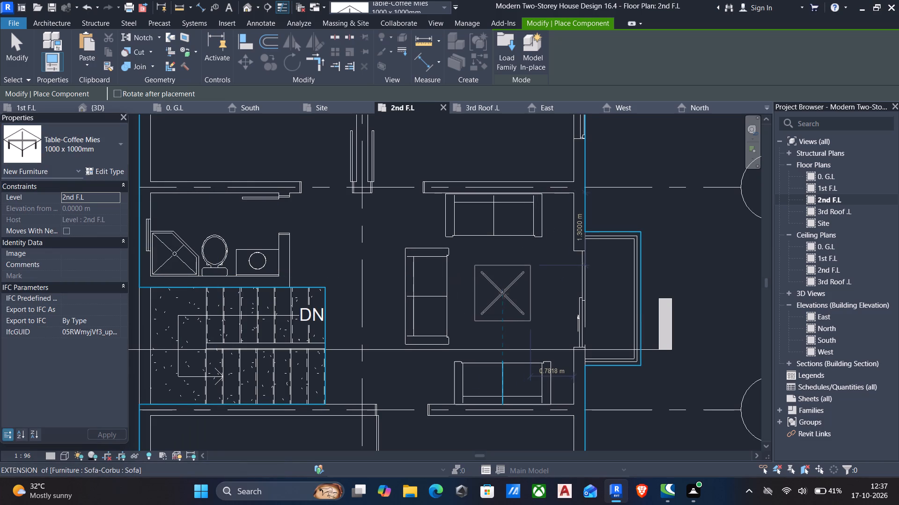
click(503, 294)
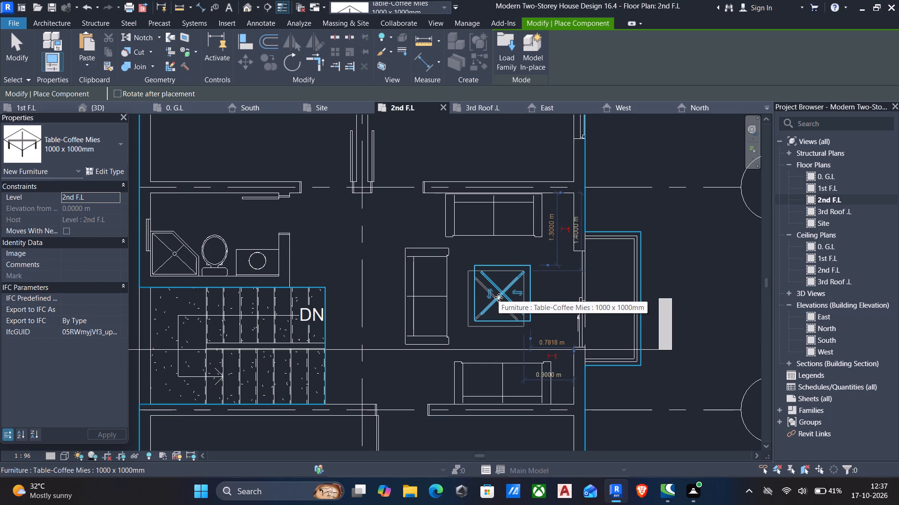
key(Escape)
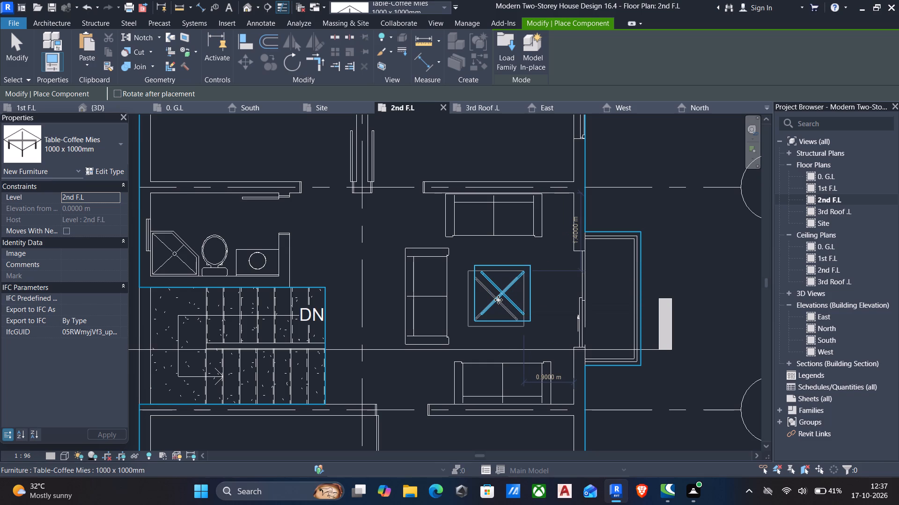
key(Escape)
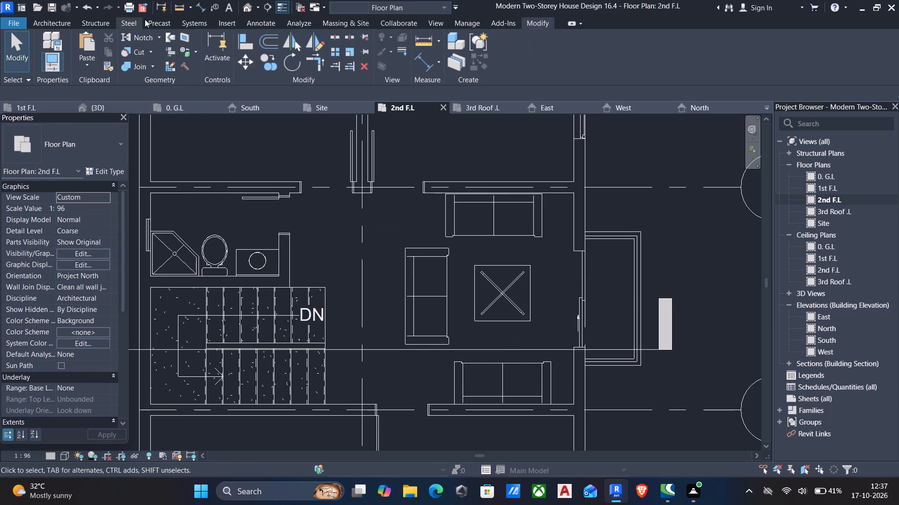
Extend the aligned bubble-free ends of grids 1 to 4 outward past grid A and the outer wall.
scroll(348, 226, down, 6)
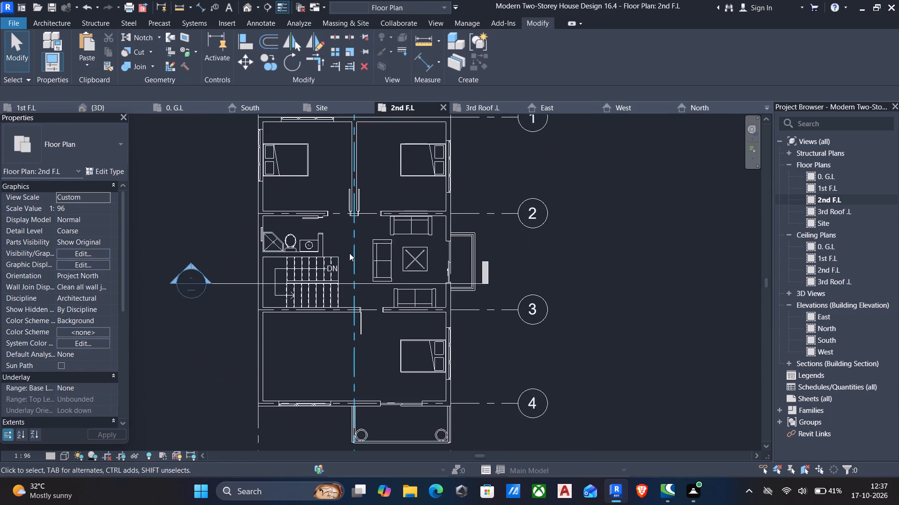
middle_drag(349, 253, 385, 261)
scroll(385, 261, down, 3)
middle_drag(385, 261, 418, 271)
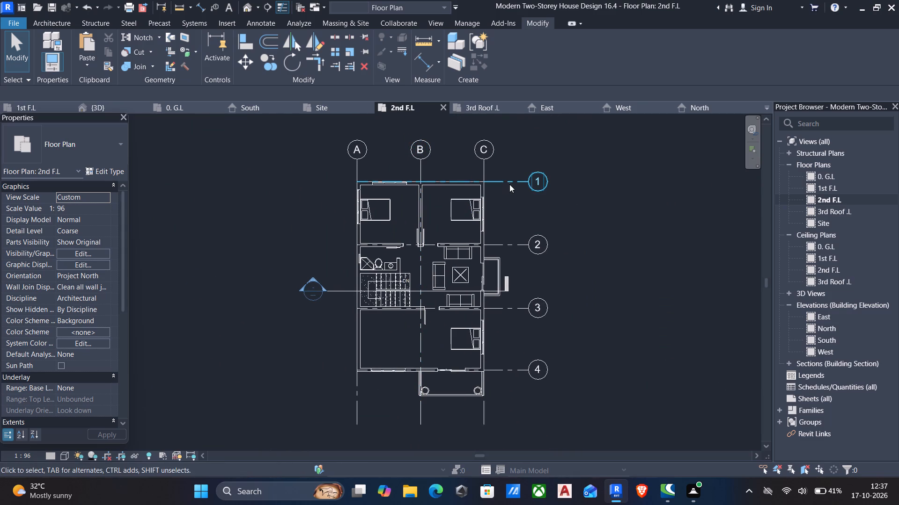
click(511, 181)
drag(357, 180, 319, 178)
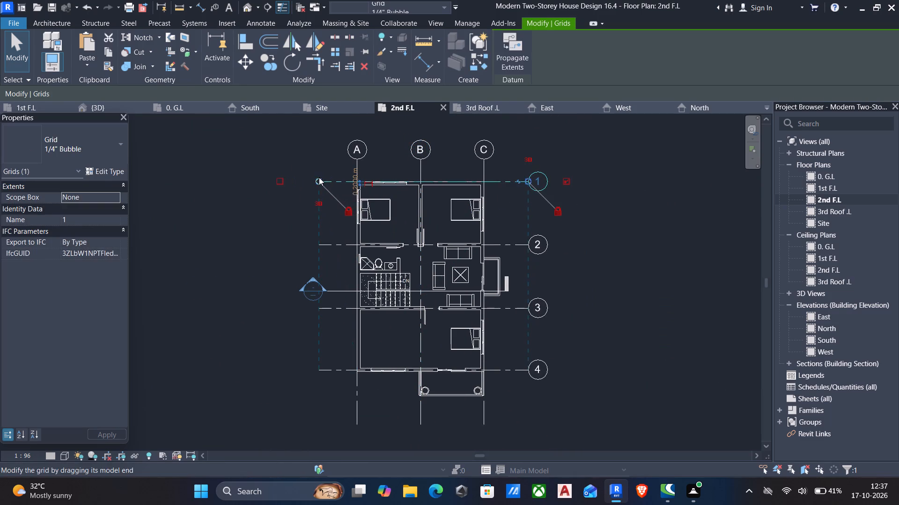
key(Escape)
Switch to the 3D view and examine the whole house exterior from the front and side.
middle_drag(378, 355, 343, 307)
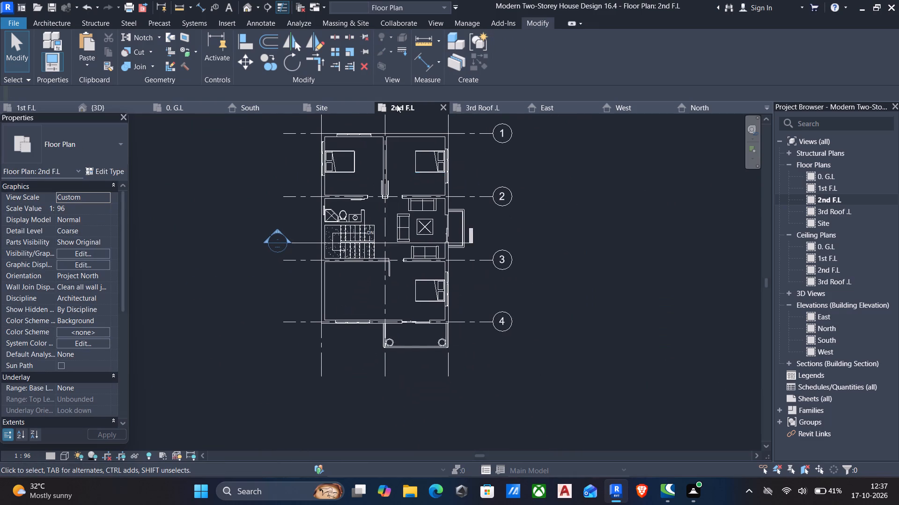
click(245, 7)
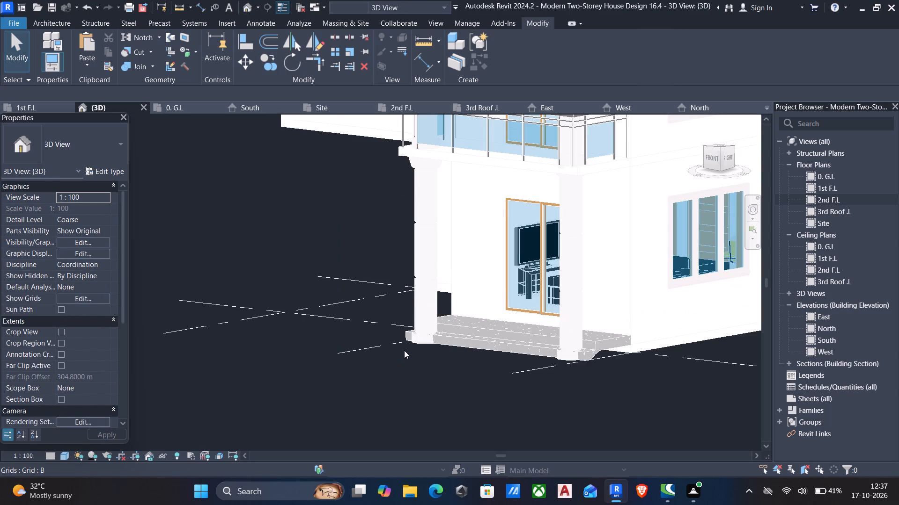
scroll(408, 348, down, 6)
shift+middle_drag(408, 349, 505, 413)
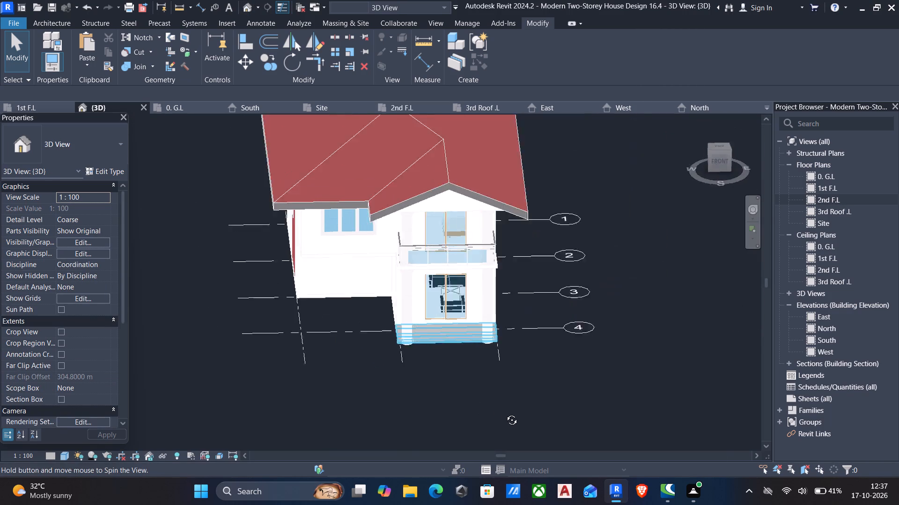
shift+middle_drag(505, 413, 491, 333)
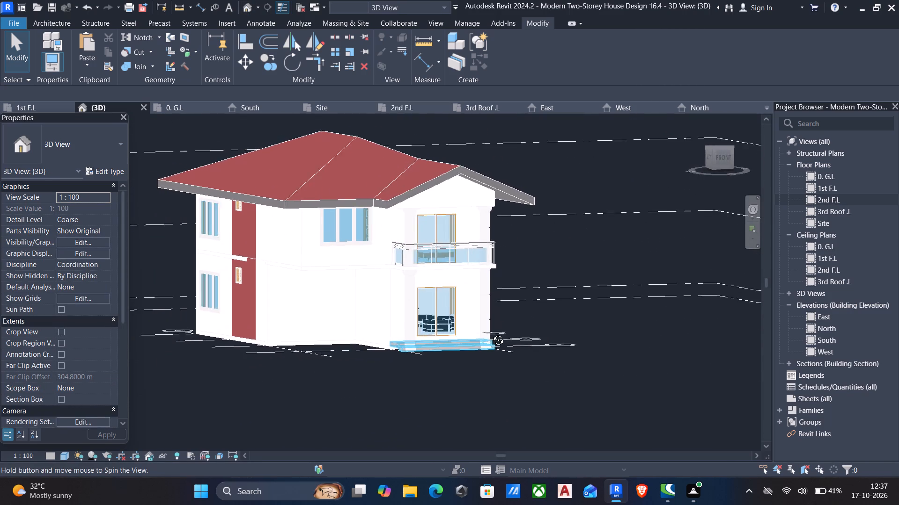
shift+middle_drag(491, 333, 420, 340)
scroll(420, 340, down, 4)
shift+middle_drag(372, 357, 464, 352)
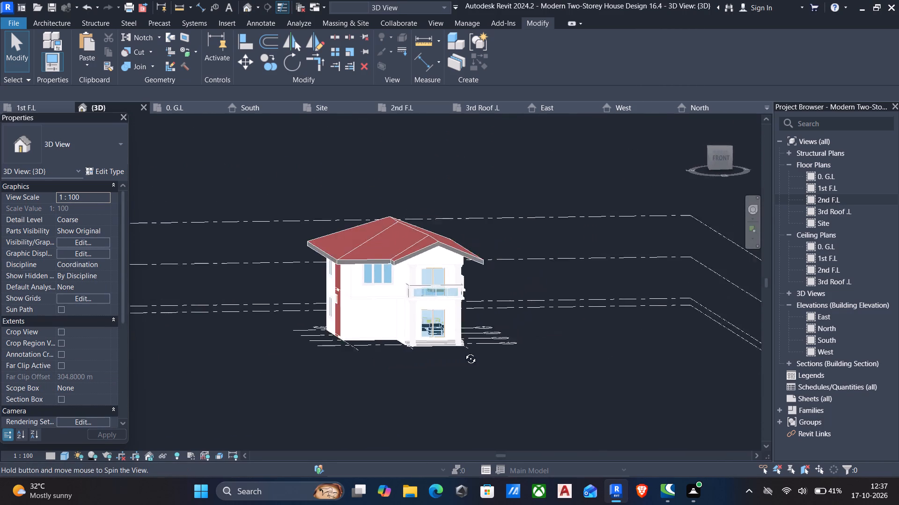
shift+middle_drag(464, 352, 492, 376)
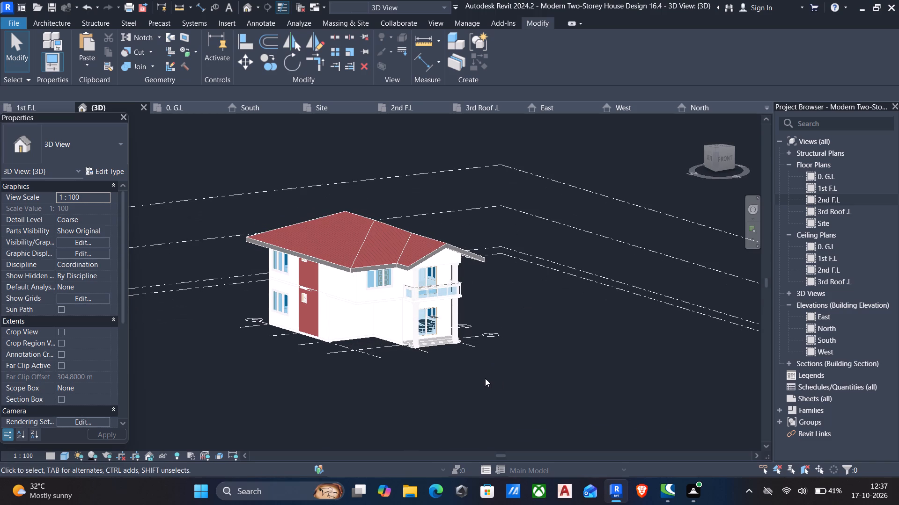
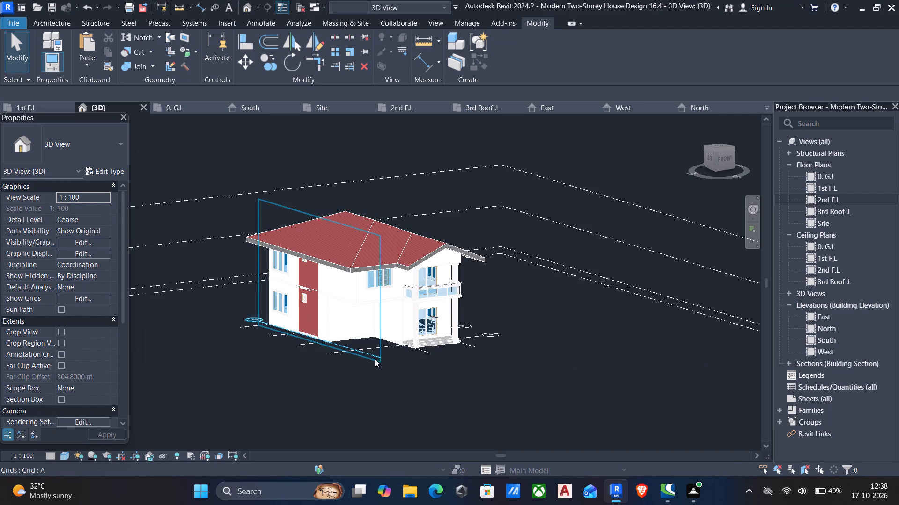
Examine the house exterior in the 3D view from the front and both sides.
middle_drag(360, 382, 420, 383)
scroll(419, 381, down, 1)
scroll(372, 372, up, 4)
middle_drag(366, 375, 352, 416)
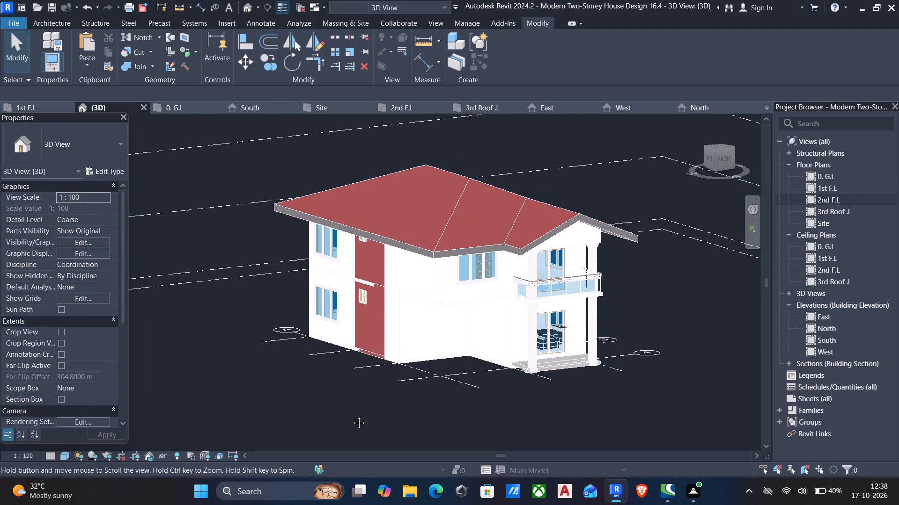
middle_drag(352, 416, 345, 433)
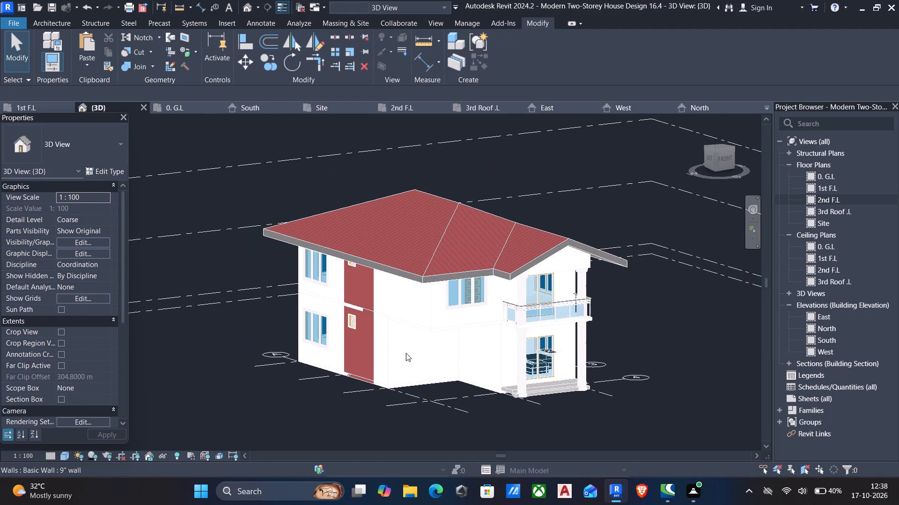
shift+middle_drag(443, 372, 350, 368)
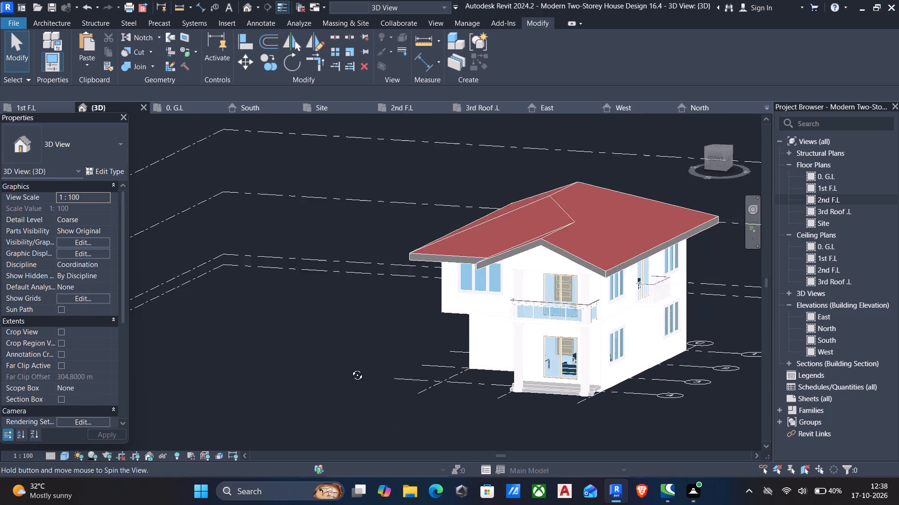
shift+middle_drag(350, 368, 405, 369)
middle_drag(364, 390, 355, 399)
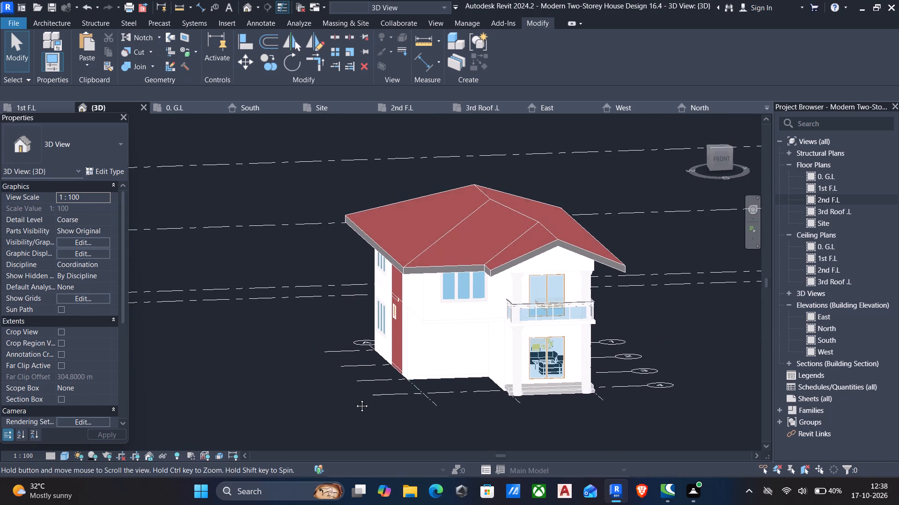
middle_drag(355, 399, 346, 402)
shift+middle_drag(351, 394, 287, 390)
middle_drag(391, 346, 307, 383)
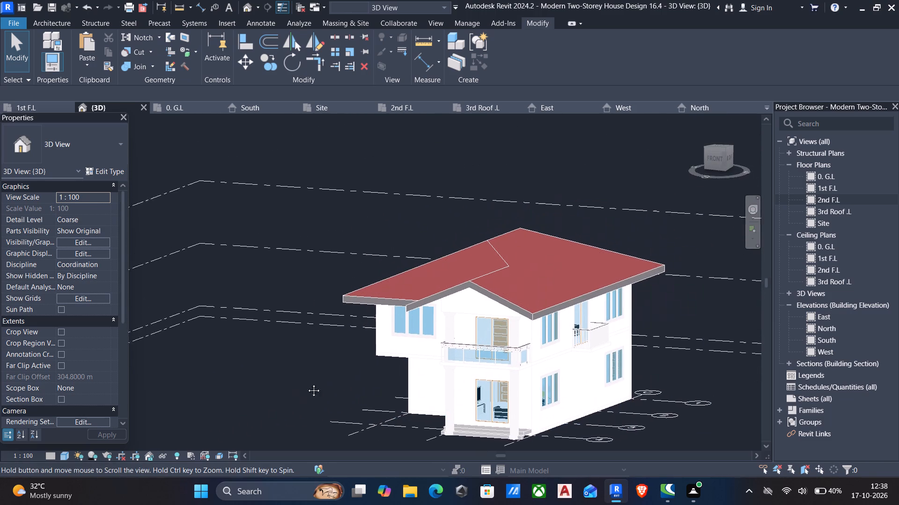
middle_drag(307, 383, 300, 384)
scroll(297, 389, up, 2)
middle_drag(297, 388, 280, 335)
middle_drag(317, 390, 291, 368)
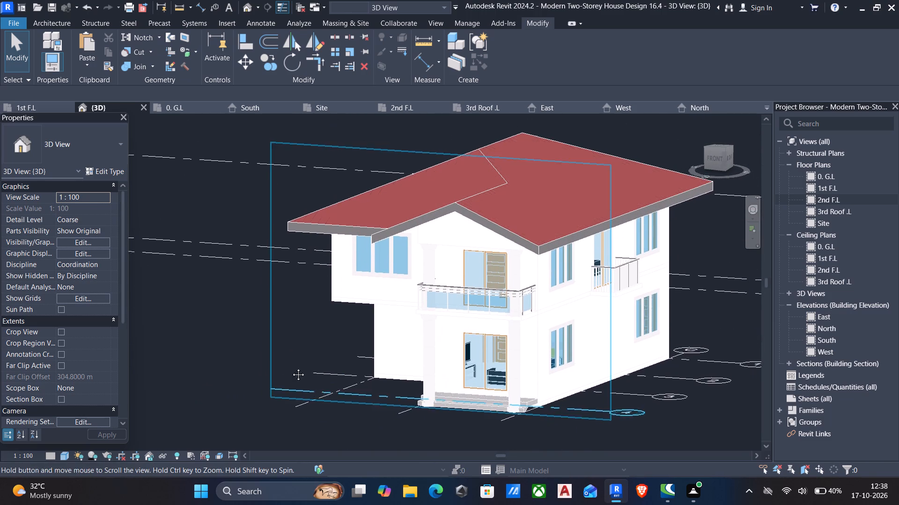
middle_drag(291, 368, 276, 353)
middle_drag(261, 383, 266, 406)
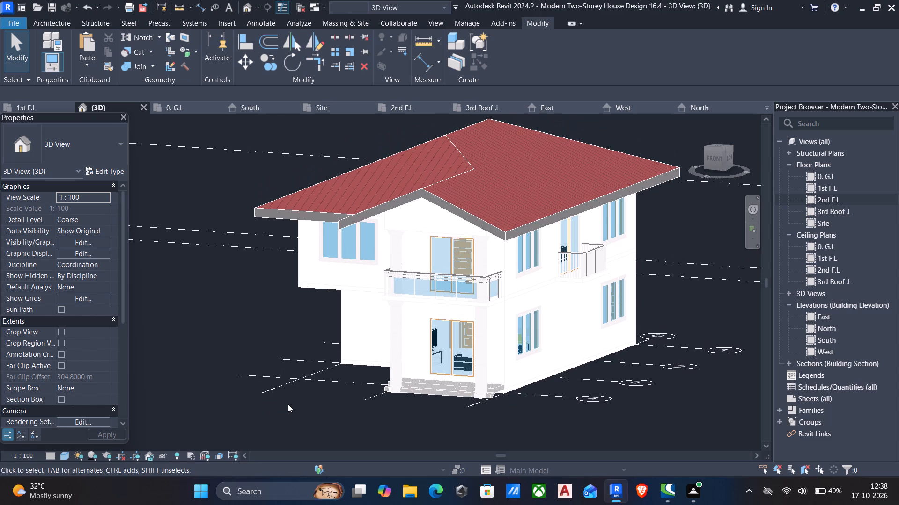
Save the project.
key(ctrl+s)
Set the print range to the visible portion of the current window and preview the 3D view's print output.
key(ctrl+p)
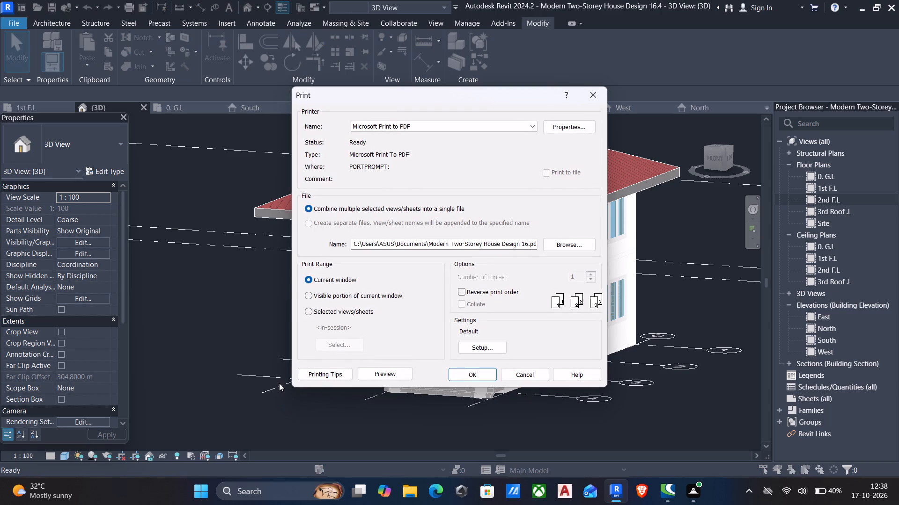
click(309, 296)
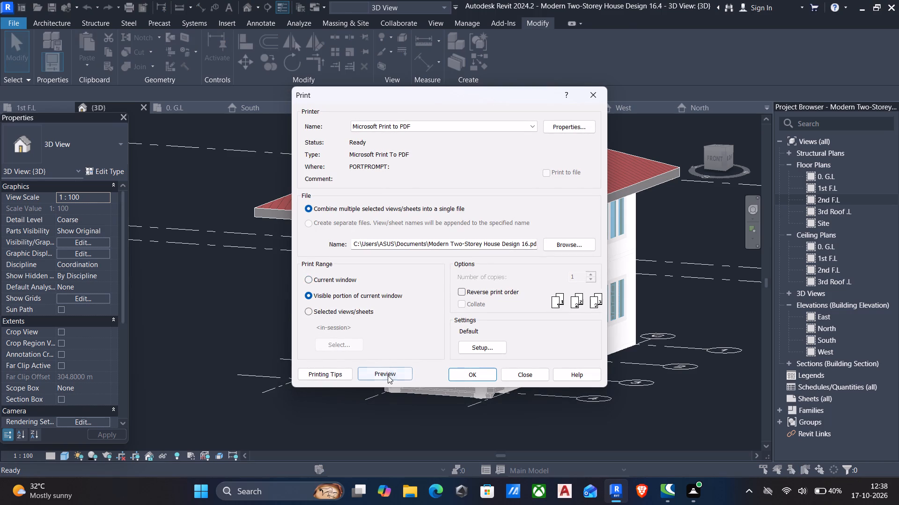
click(386, 376)
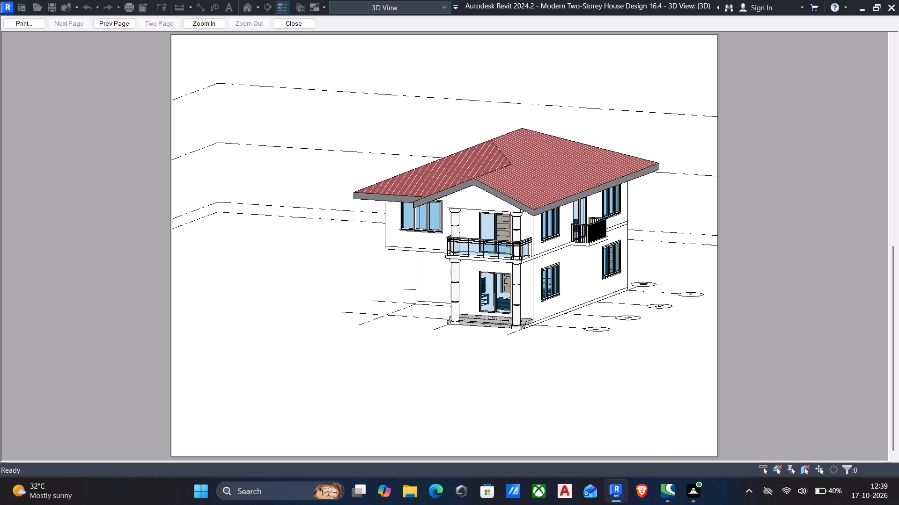
click(292, 21)
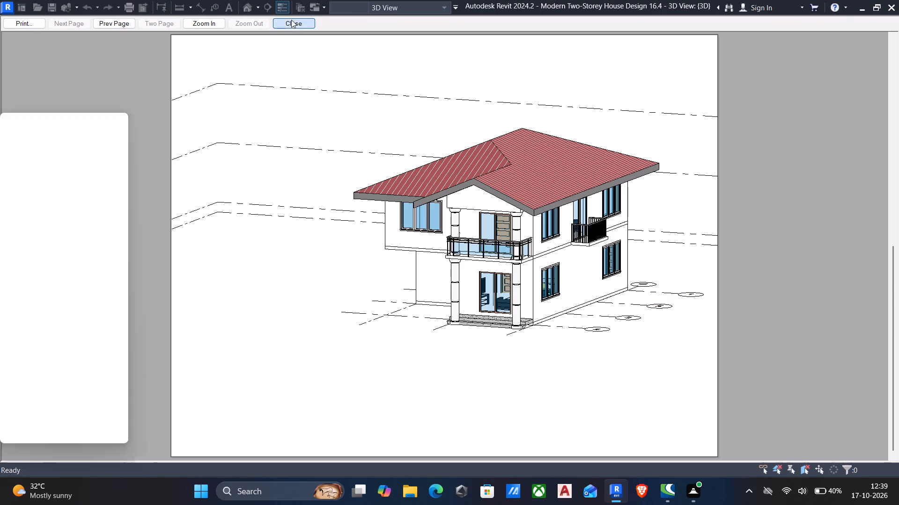
Set the surface foreground pattern colour of the roof's top-layer material, MATERIAL -COLOUR MAROON, to black (RGB 0 0 0).
click(574, 210)
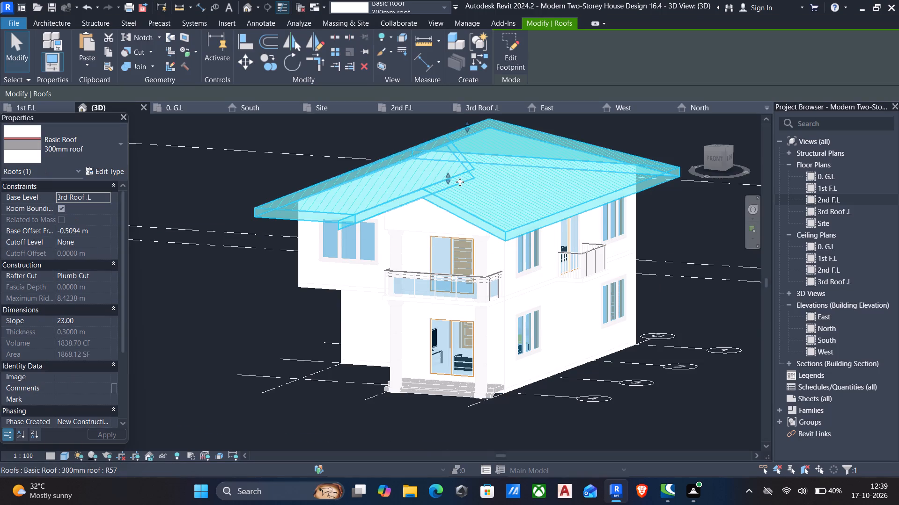
click(99, 164)
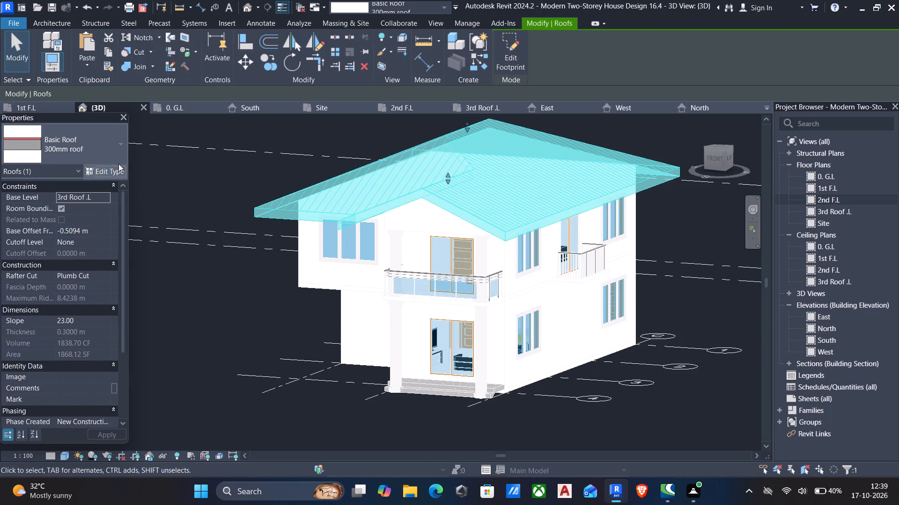
click(113, 168)
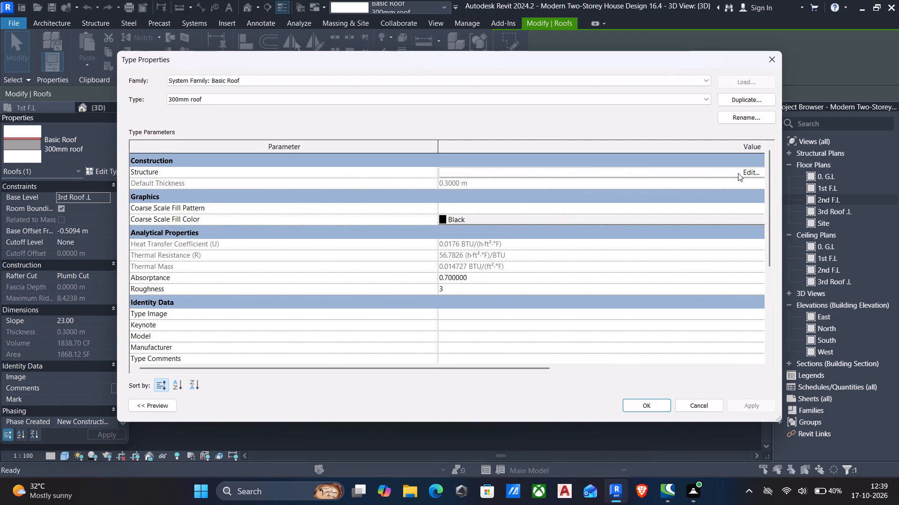
click(738, 173)
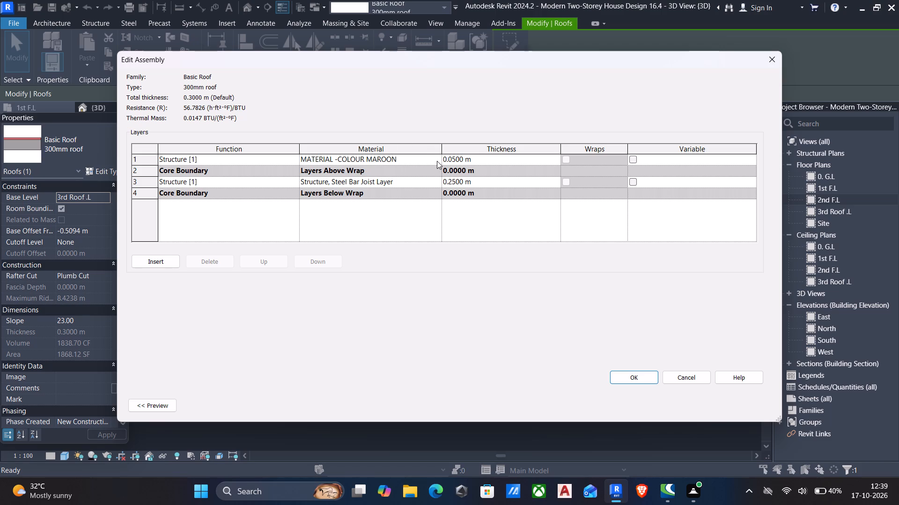
click(437, 160)
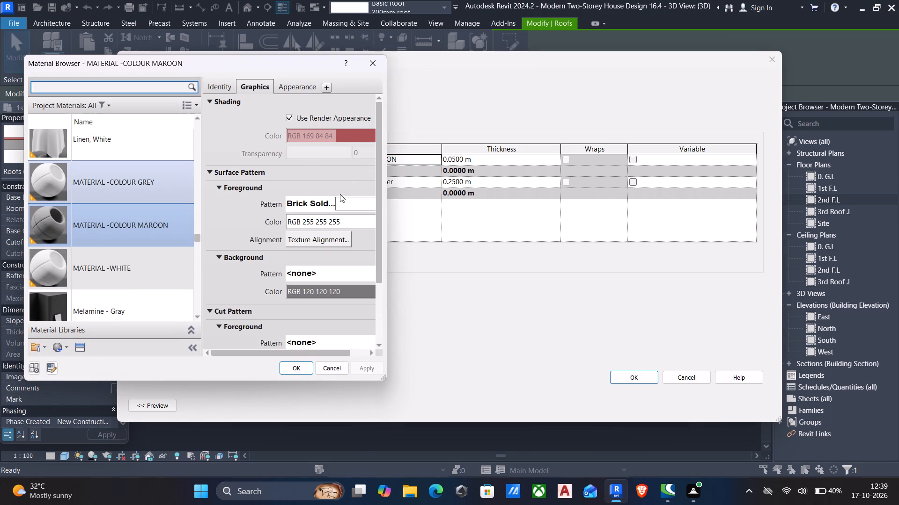
click(349, 216)
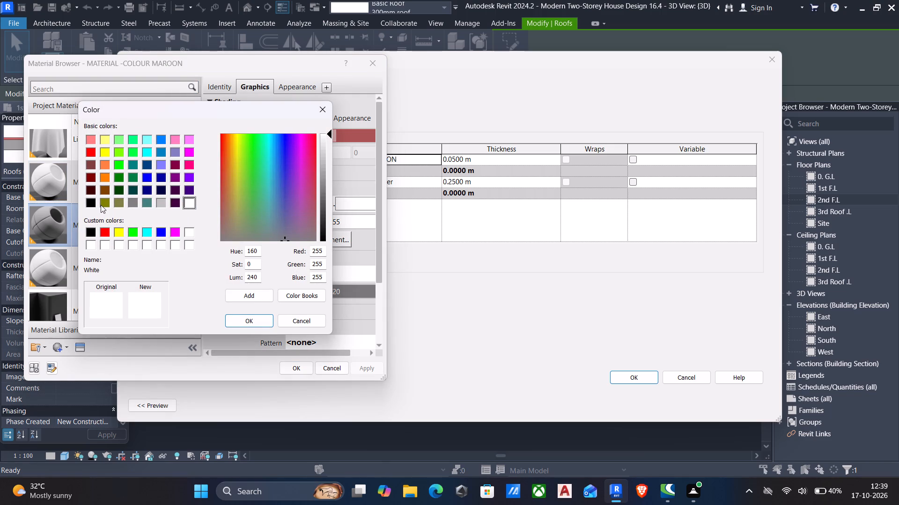
click(91, 203)
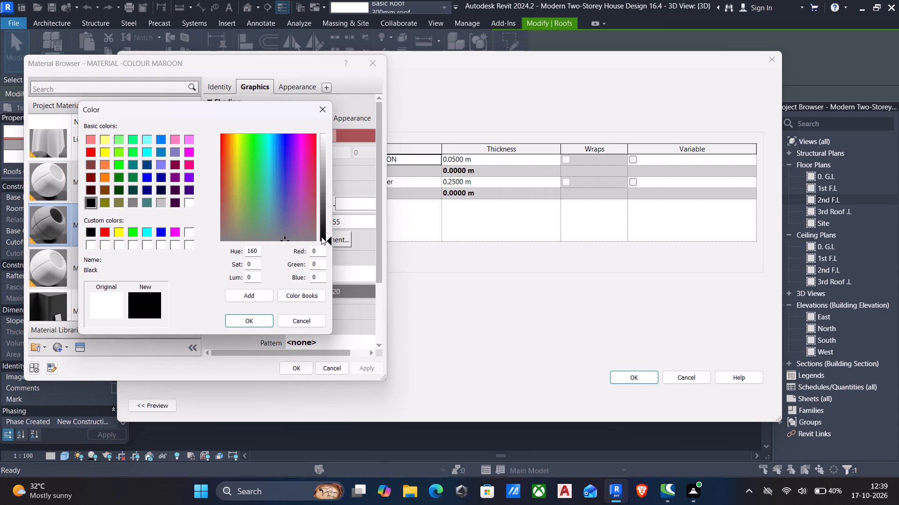
click(320, 234)
click(239, 317)
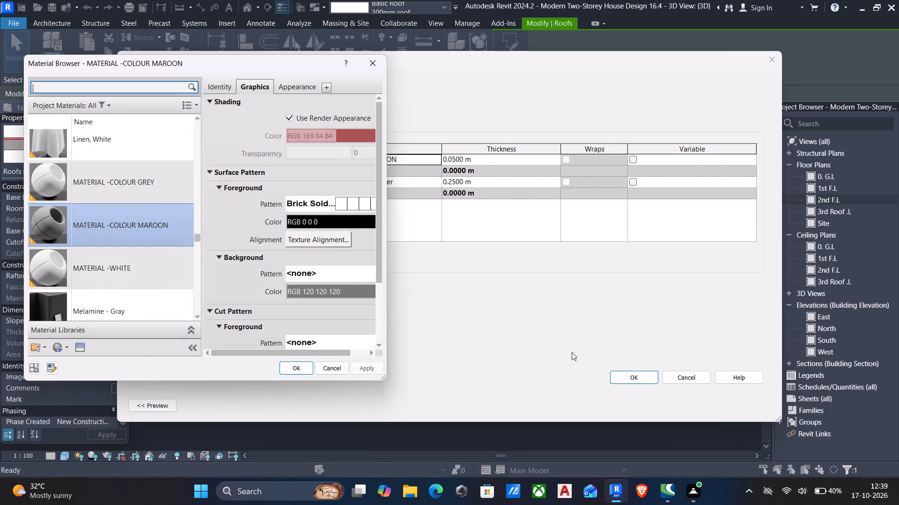
click(303, 367)
click(620, 374)
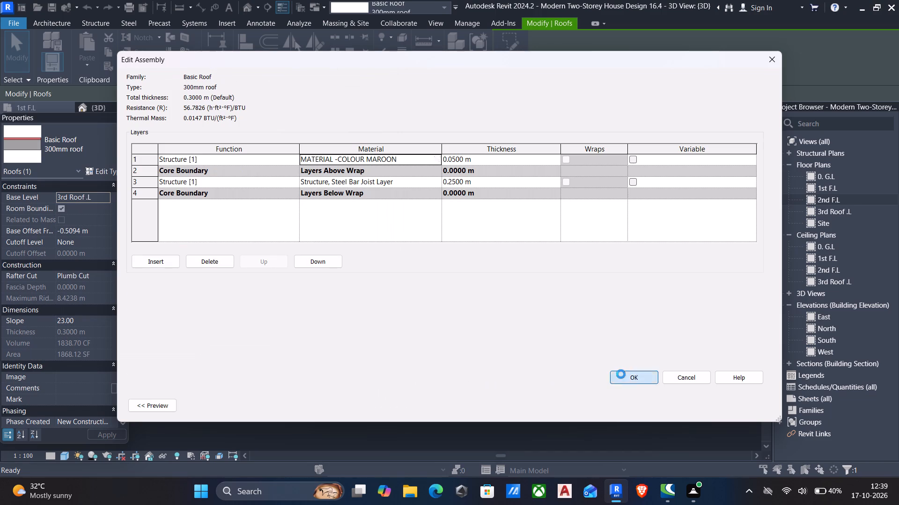
click(743, 409)
click(640, 401)
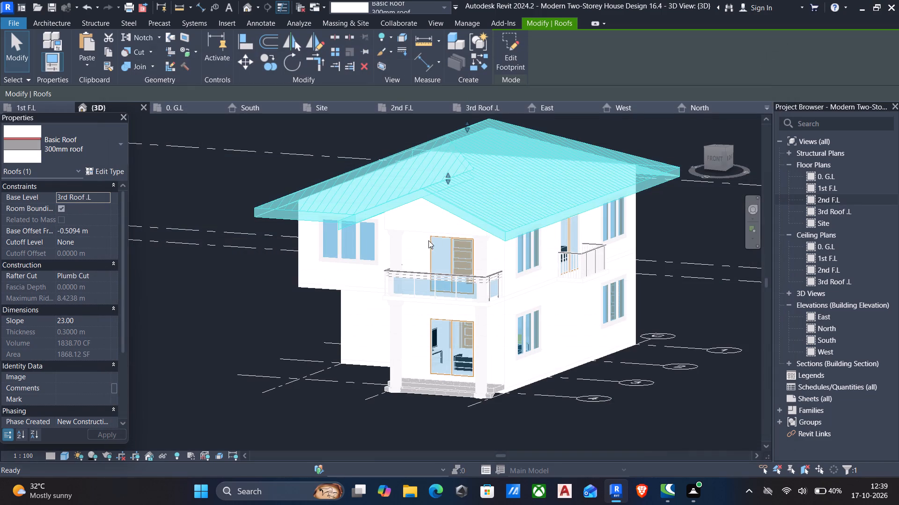
key(Escape)
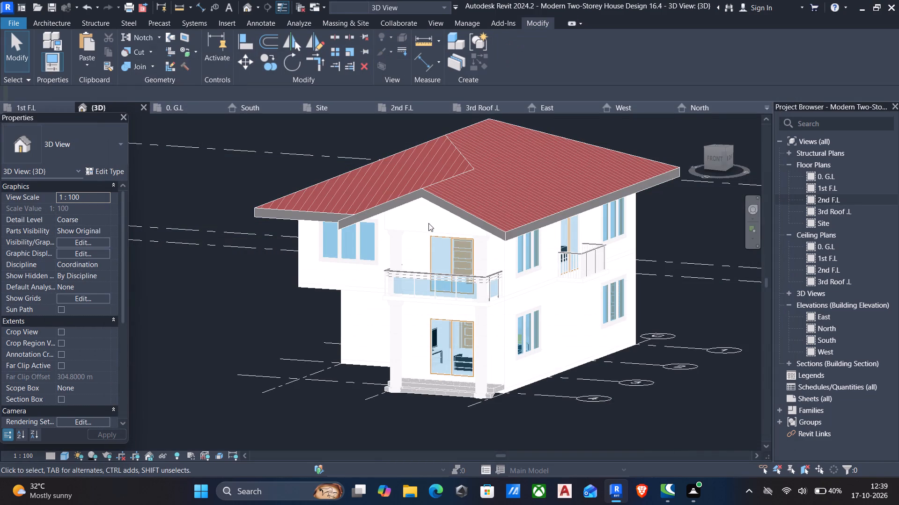
Preview the 3D view's print output again to check the roof pattern, without printing.
key(ctrl+p)
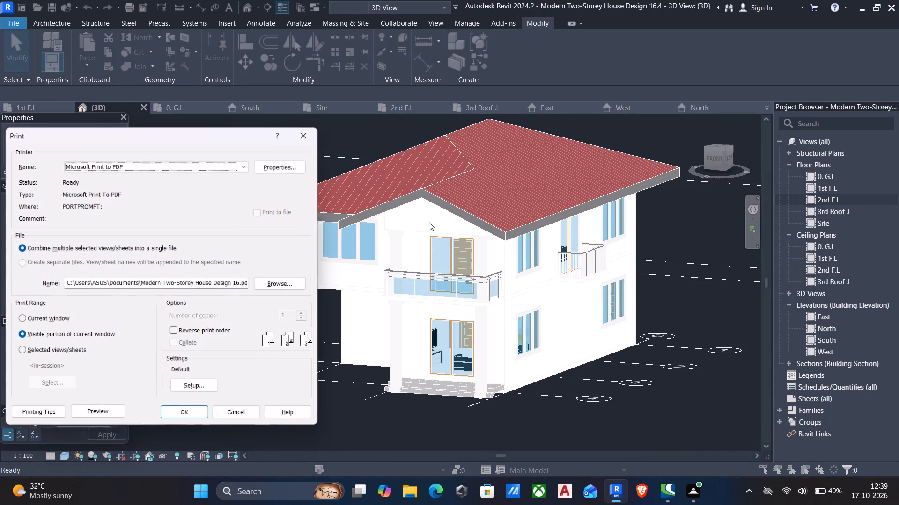
click(99, 415)
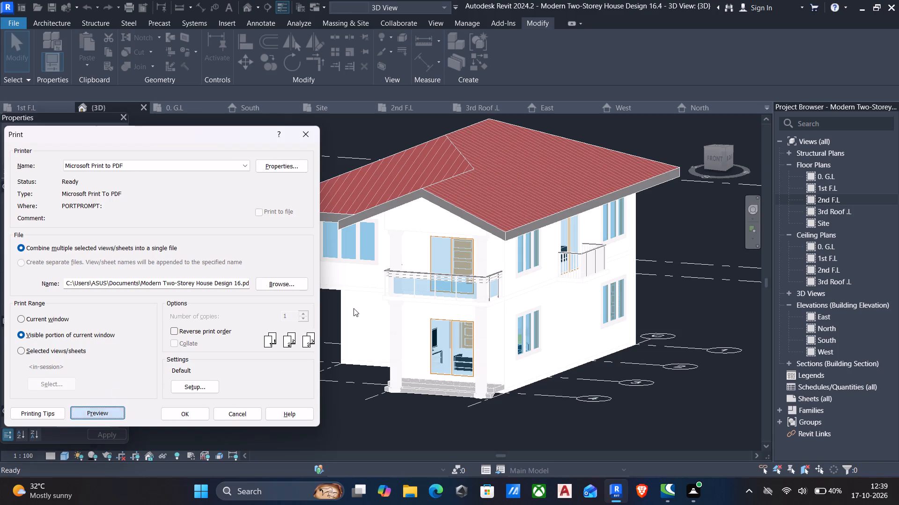
scroll(590, 171, up, 1)
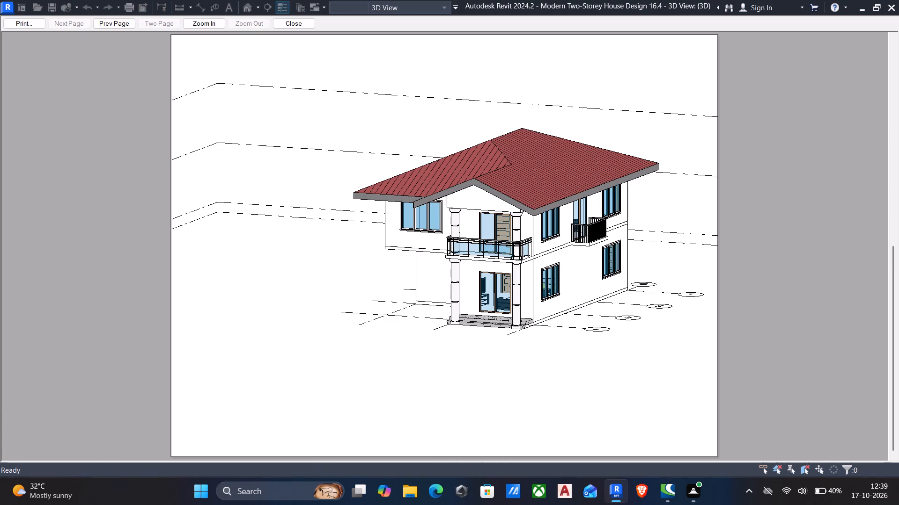
scroll(590, 171, up, 3)
key(Escape)
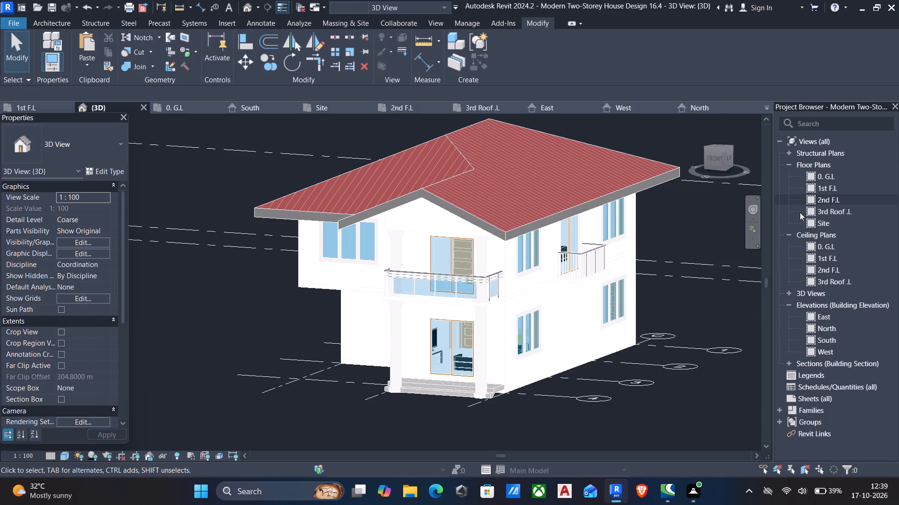
In the Site plan, create an architectural 6" floor with a rectangular boundary about 21.5 by 23.9 m around the house.
double_click(819, 222)
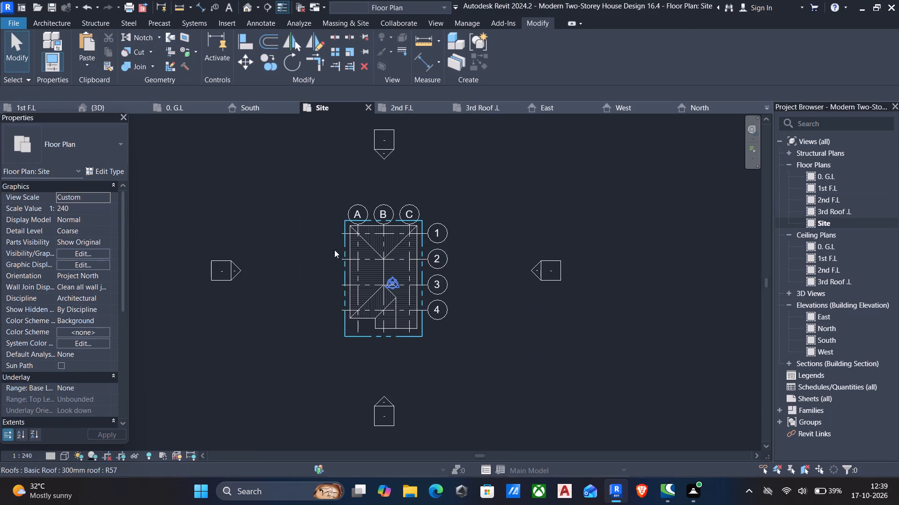
scroll(385, 278, up, 4)
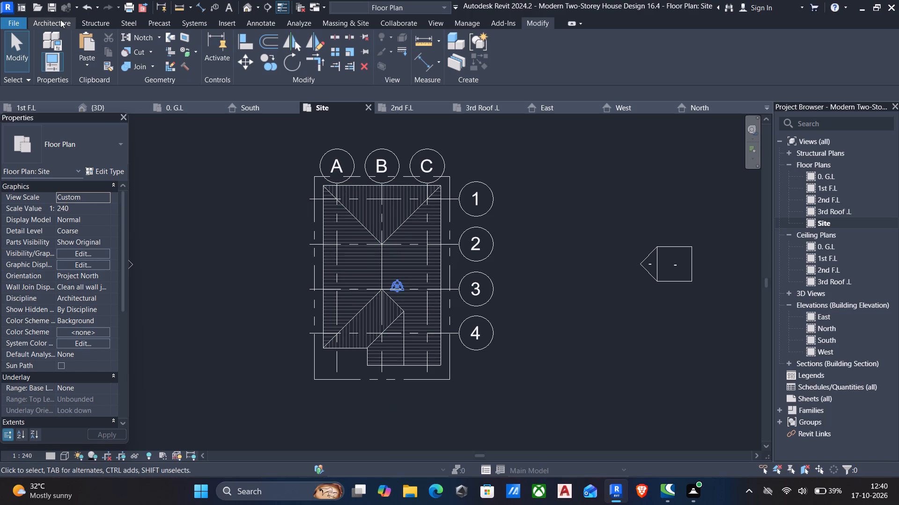
click(48, 22)
click(261, 62)
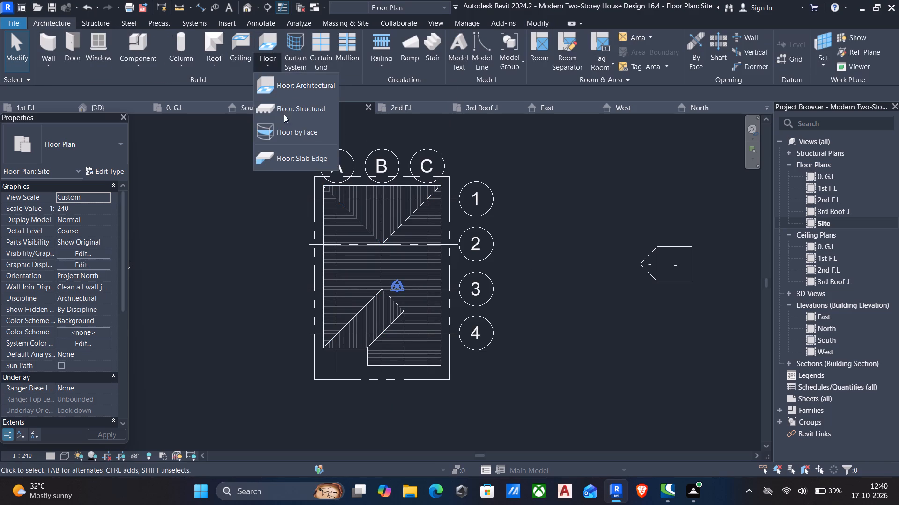
click(294, 80)
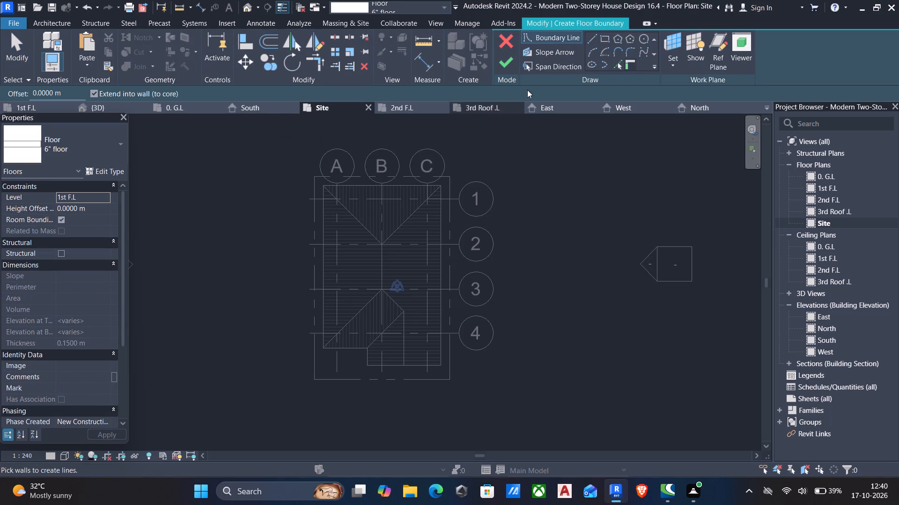
click(603, 39)
middle_drag(261, 179, 259, 198)
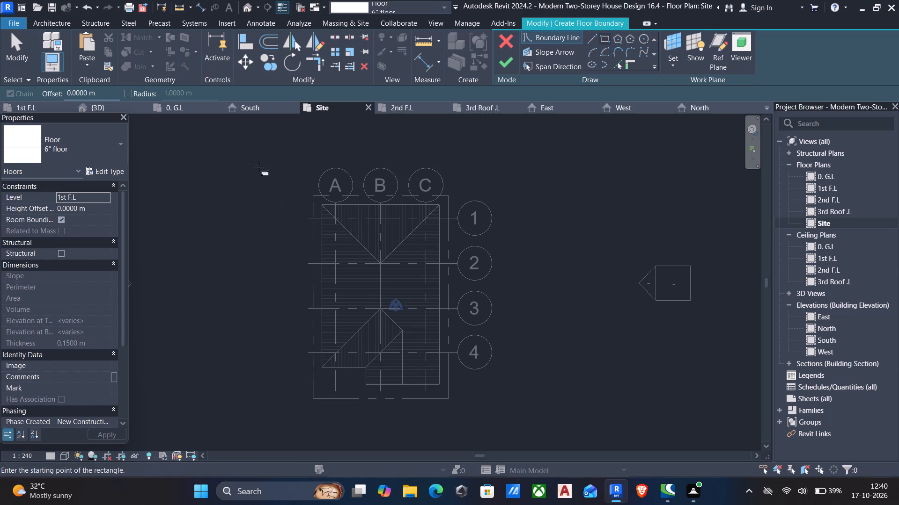
click(251, 156)
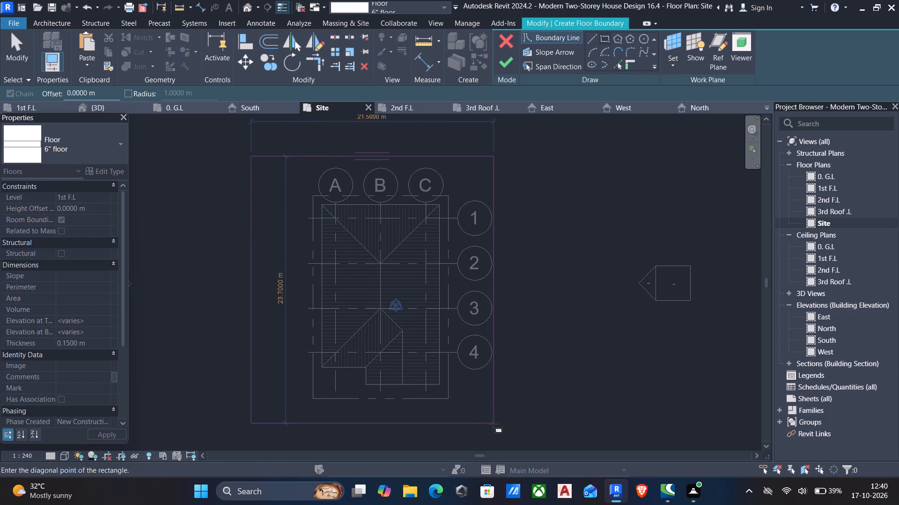
click(494, 426)
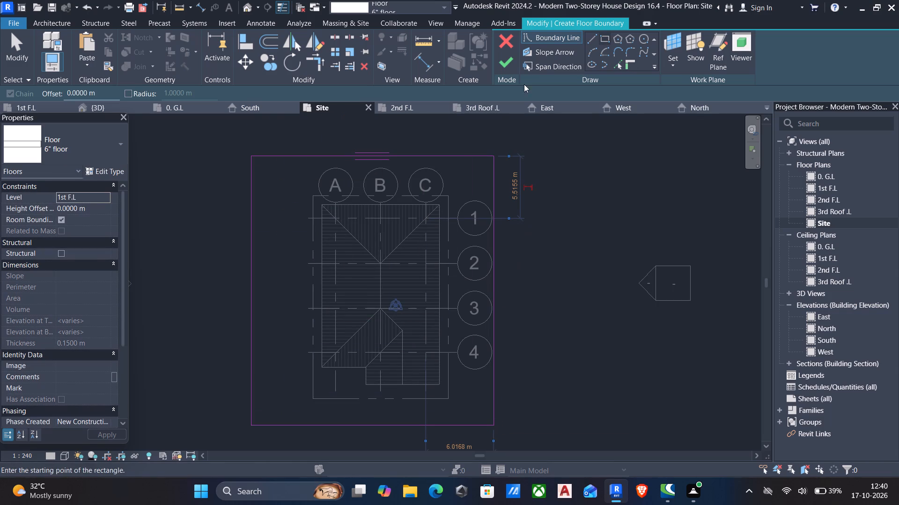
click(507, 59)
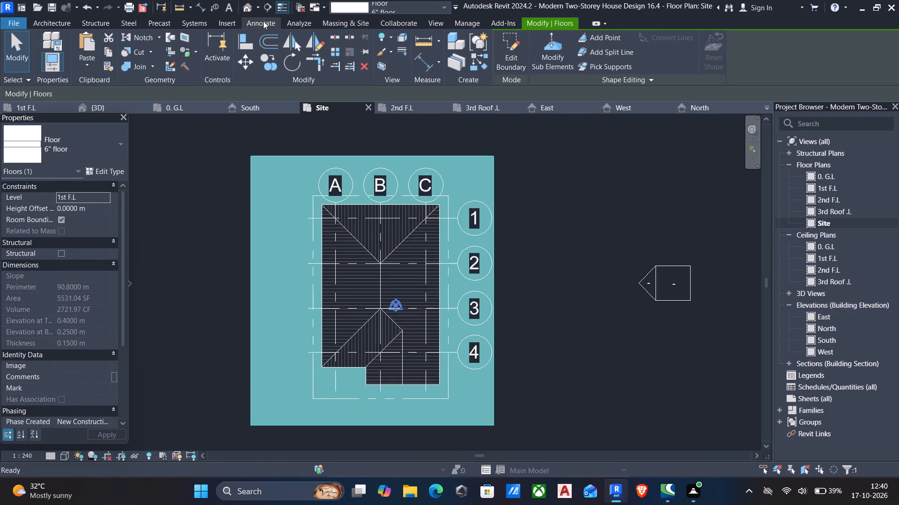
Inspect the extent of the new slab around the house in the 3D view.
click(248, 7)
scroll(425, 298, down, 5)
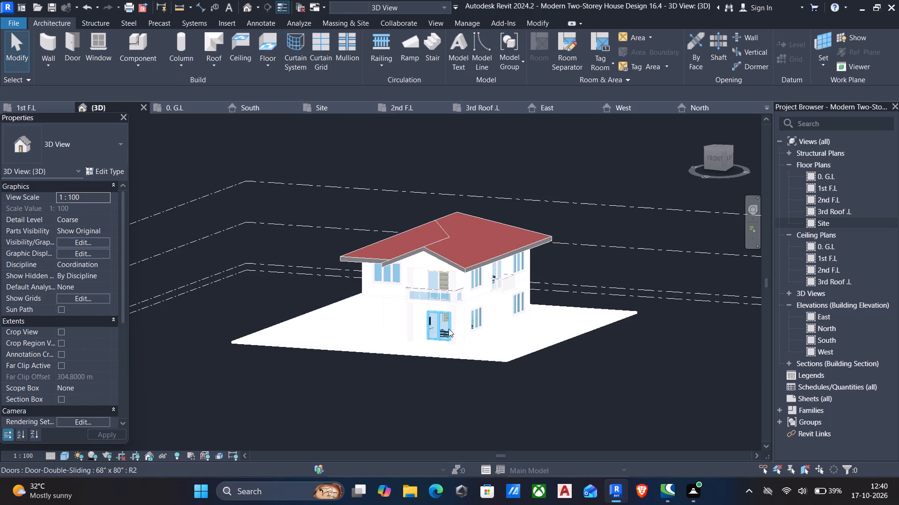
shift+middle_drag(469, 318, 468, 356)
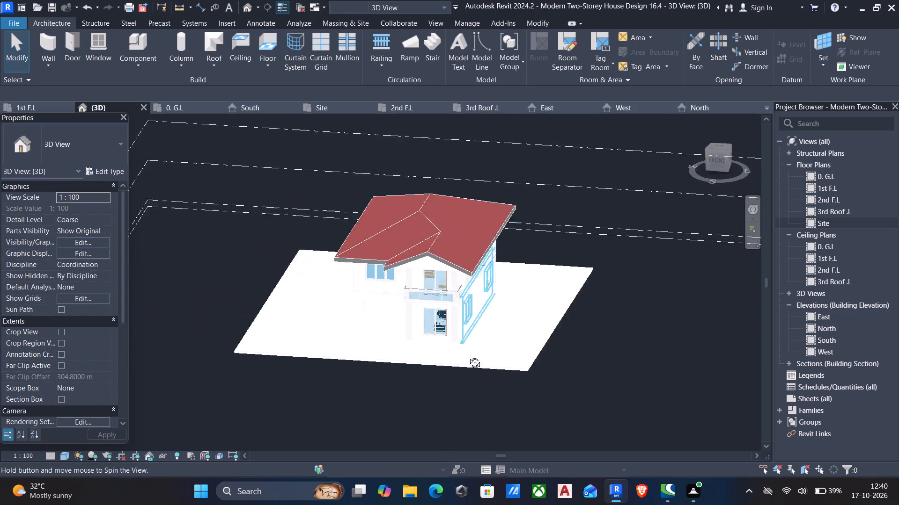
shift+middle_drag(468, 356, 438, 365)
middle_drag(431, 361, 402, 411)
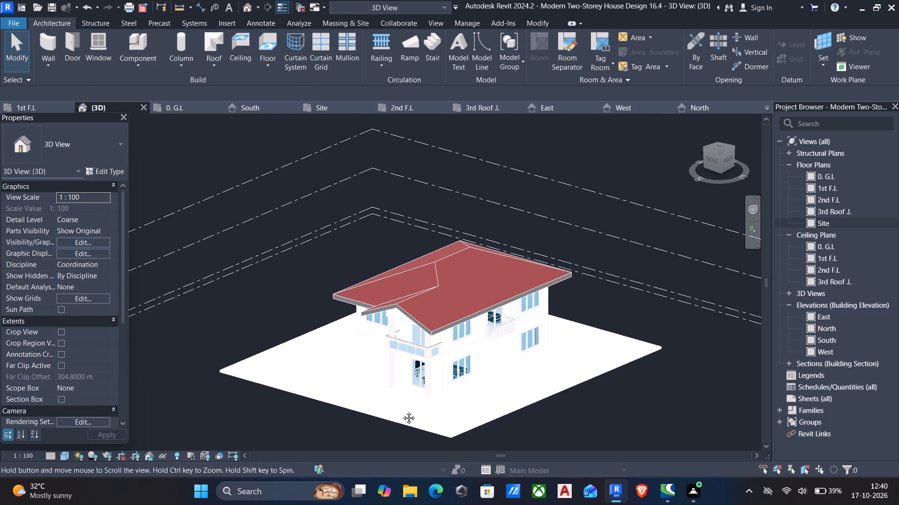
middle_drag(402, 411, 398, 411)
scroll(405, 399, up, 2)
middle_drag(406, 397, 395, 383)
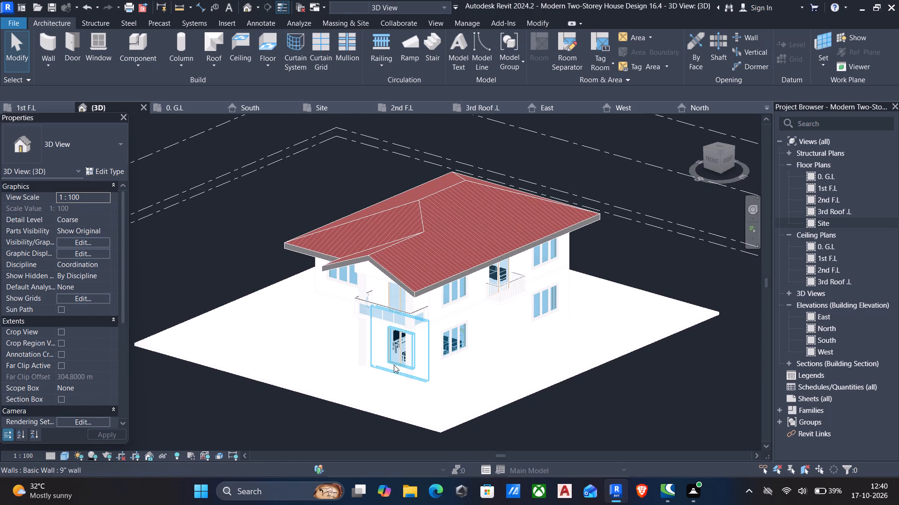
key(Escape)
Open the slab's boundary for editing in 3D and shift its west edge about 0.4 m inward toward the house.
click(442, 430)
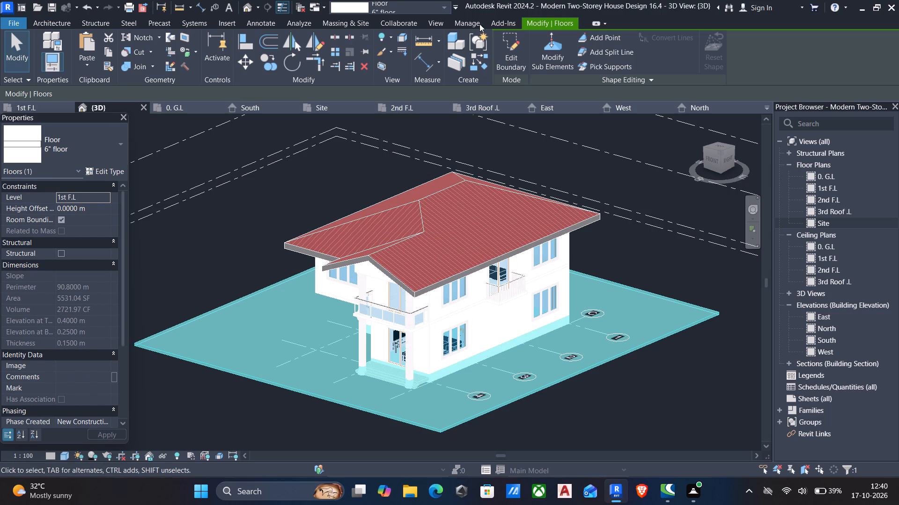
click(503, 46)
click(228, 308)
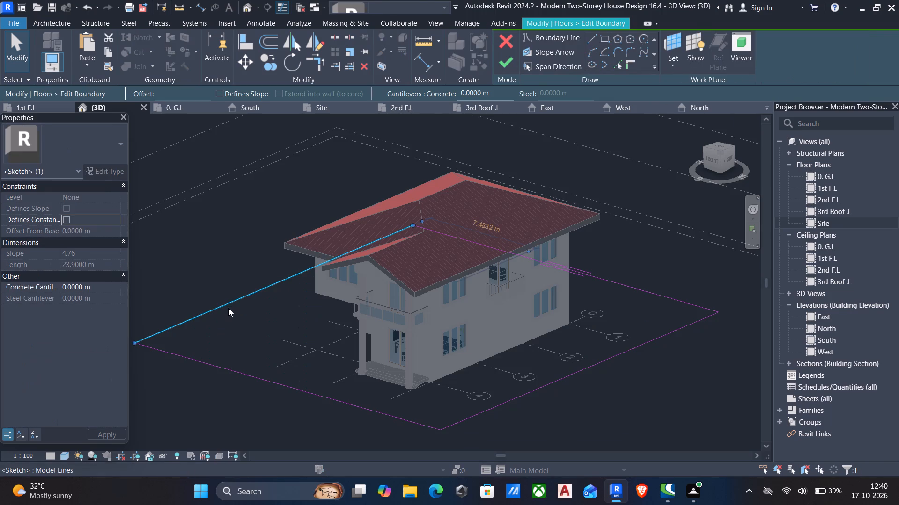
key(Right)
key(Right)
key(Right)
key(Right)
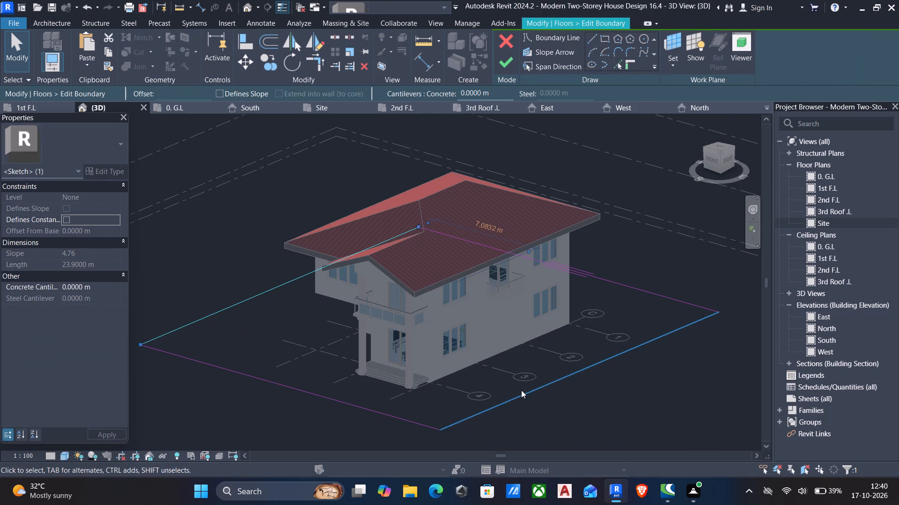
Shift the slab boundary's east edge about 2.3 m inward, toward grid C.
click(521, 390)
key(Left)
key(Left)
key(Left)
key(Left)
key(Left)
key(Left)
key(Left)
key(Left)
key(Left)
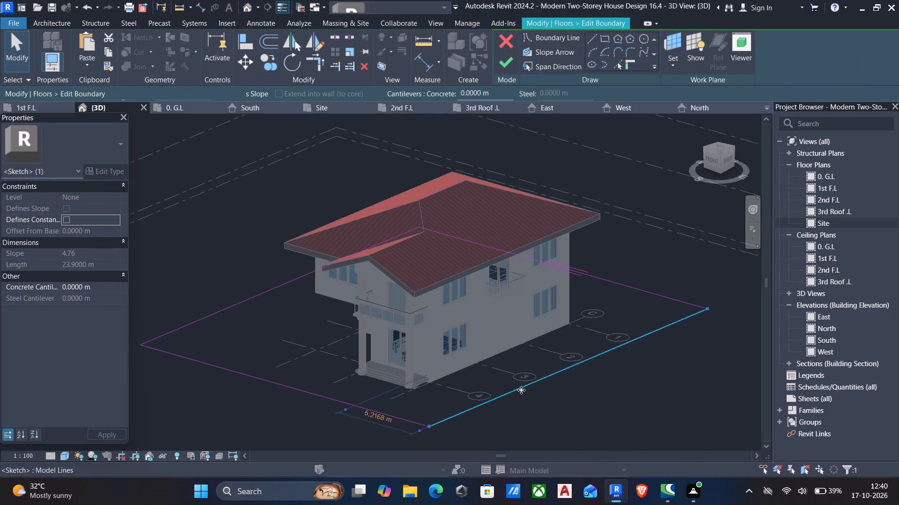
key(Left)
key(Left)
key(Left)
key(Left)
key(Left)
key(Left)
key(Left)
key(Left)
key(Left)
key(Left)
key(Left)
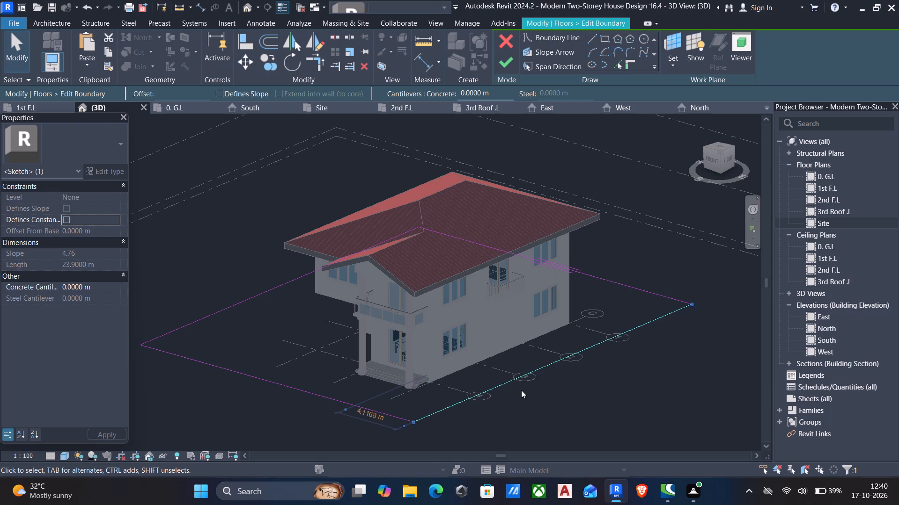
key(Left)
key(Left)
key(Left)
Shift the slab boundary's west edge about 0.7 m further inward, making the boundary about 18.1 m wide.
click(265, 283)
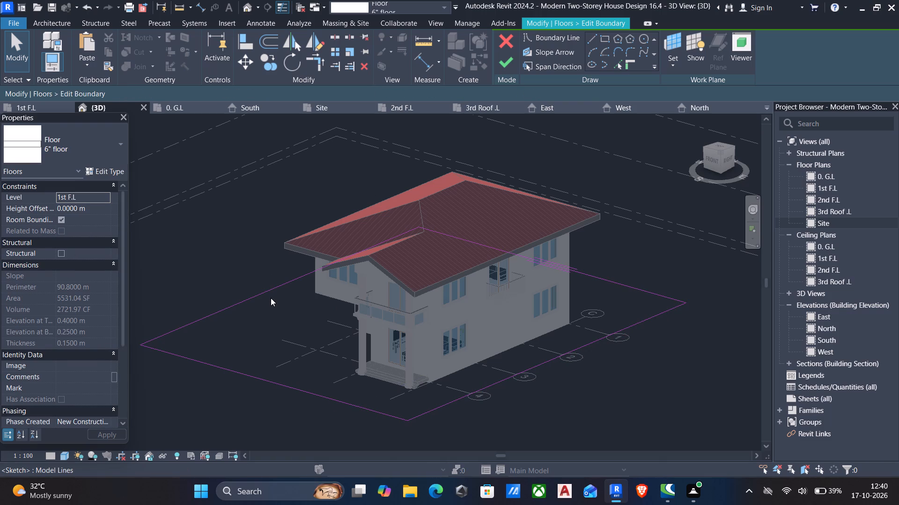
click(271, 298)
click(262, 294)
key(Right)
key(Right)
key(Right)
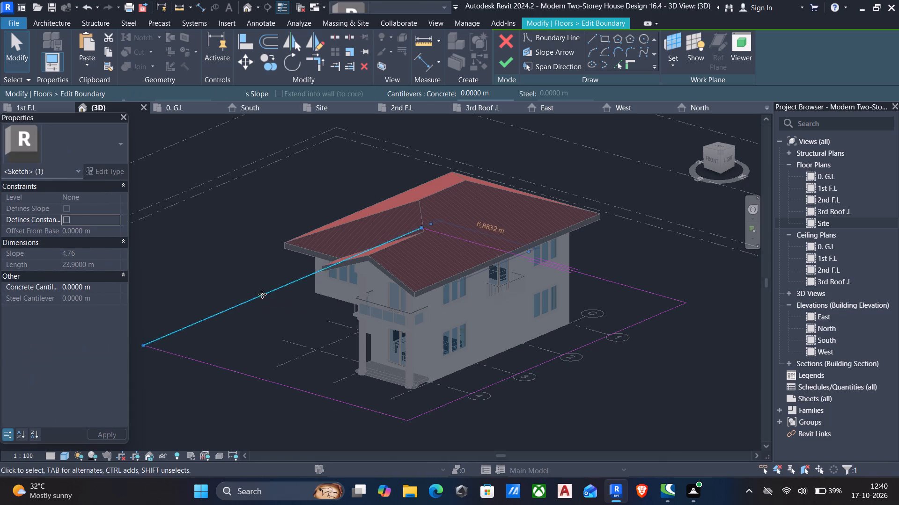
key(Right)
key(Right)
key(Right)
key(Right)
Shift the slab boundary's south edge about 1 m inward, making the side edges about 22.9 m long.
click(268, 378)
key(Up)
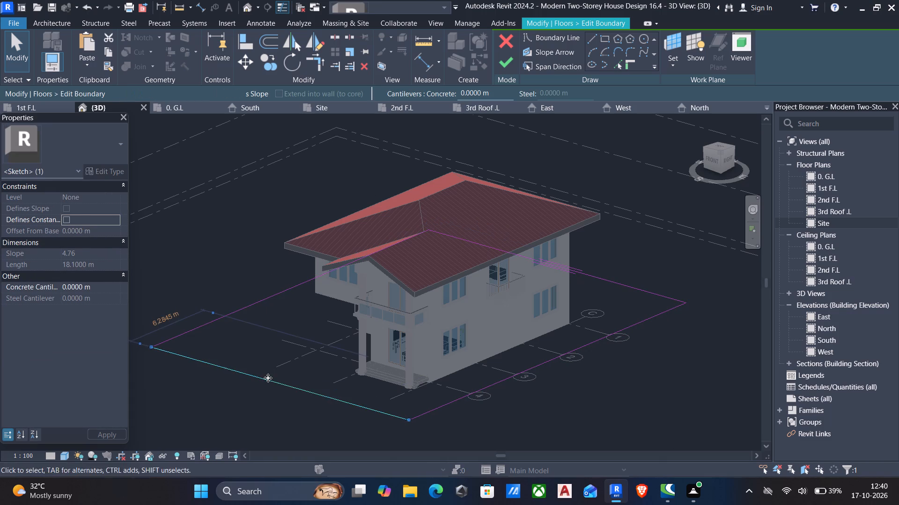
key(Up)
key(Up)
key(Up)
key(Up)
key(Up)
key(Up)
key(Up)
key(Up)
key(Up)
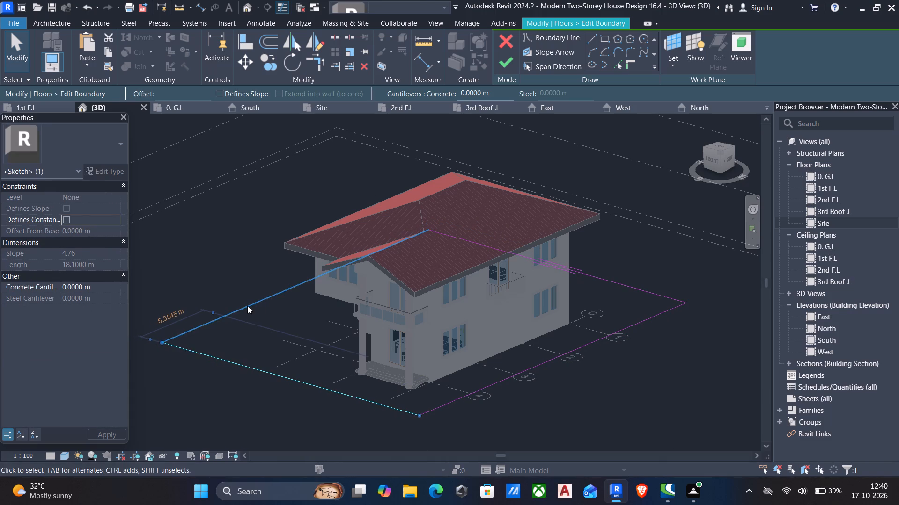
Shift the slab boundary's west edge about 1.2 m further inward, making the boundary about 16.9 m wide.
click(247, 306)
key(Right)
key(Right)
key(Right)
key(Right)
key(Right)
key(Right)
key(Right)
key(Right)
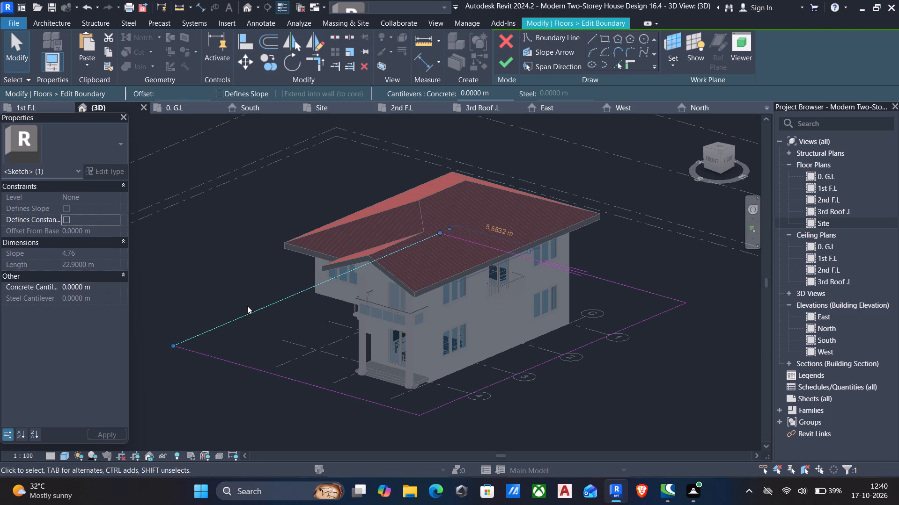
key(Right)
key(Right)
key(Right)
key(Right)
Shift the slab boundary's north edge inward to about 4.1 m from grid 1 and finish the boundary edit.
click(633, 288)
key(Down)
key(Down)
key(Down)
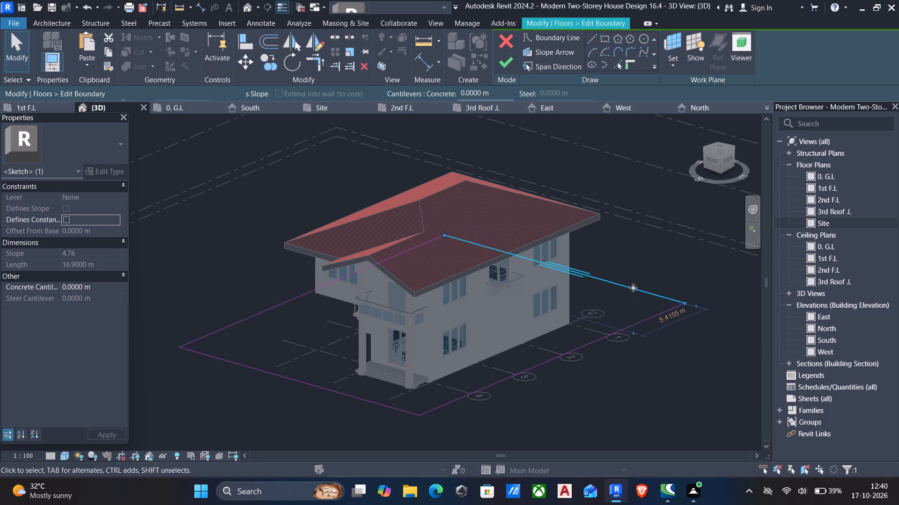
key(Down)
key(Down)
key(Down)
key(Down)
key(Down)
key(Down)
key(Down)
key(Down)
key(Down)
key(Down)
key(Down)
key(Down)
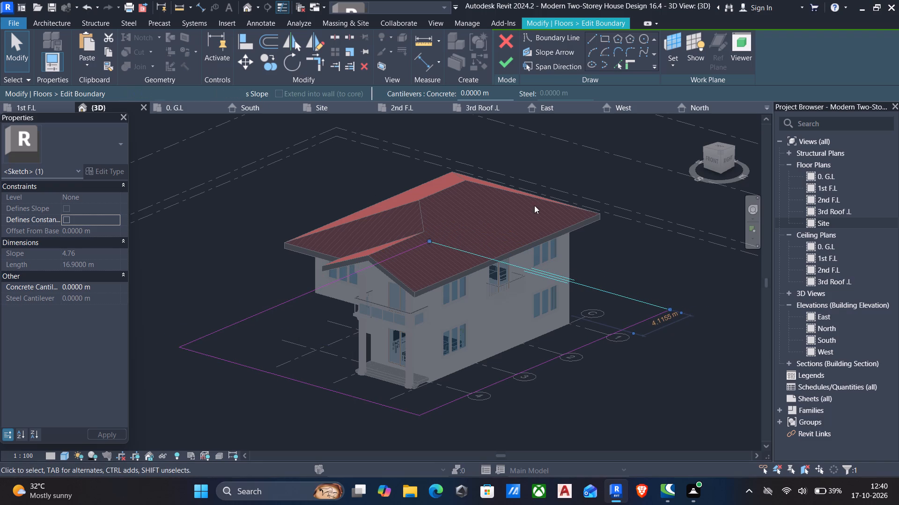
click(506, 67)
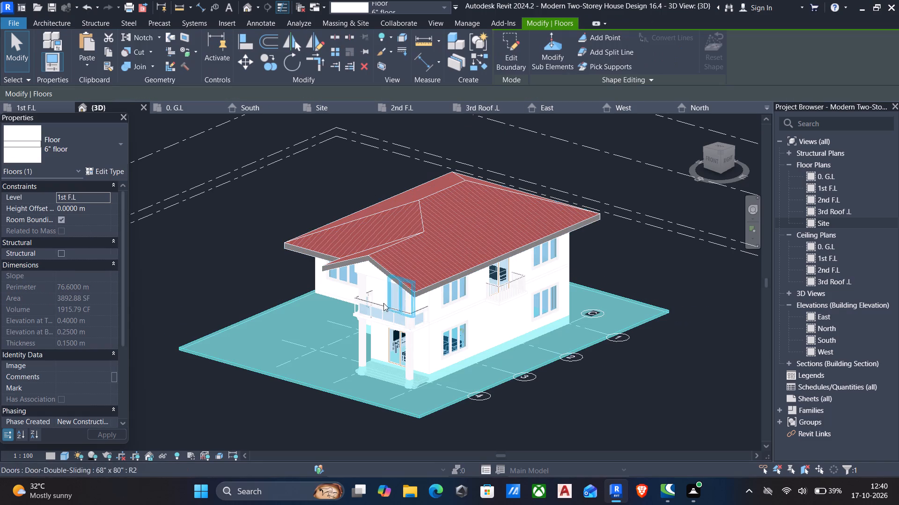
key(Escape)
In the South elevation, set the surrounding slab's level to 0. G.L.
middle_drag(415, 405, 416, 404)
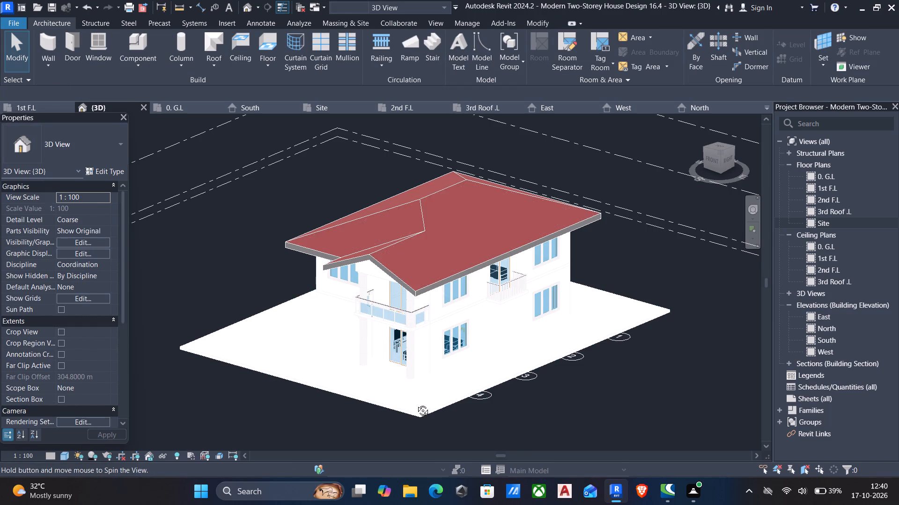
middle_drag(416, 404, 454, 315)
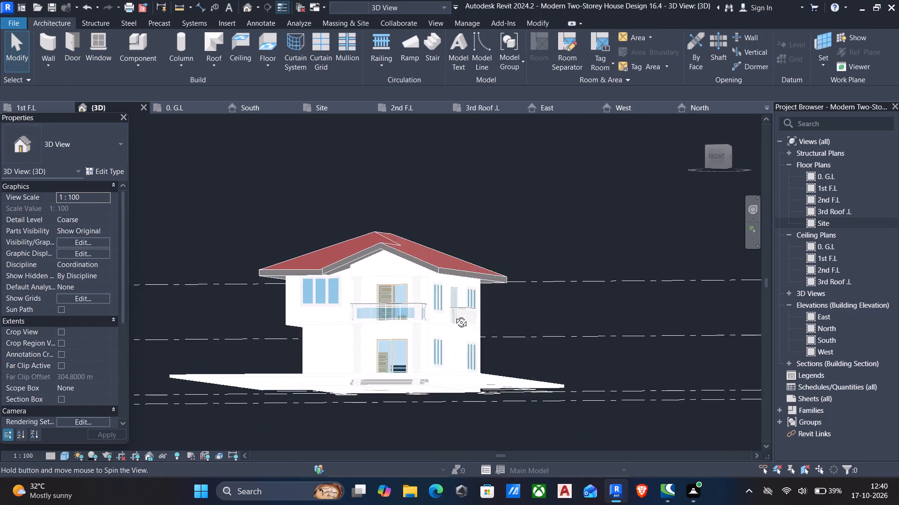
middle_drag(454, 315, 428, 366)
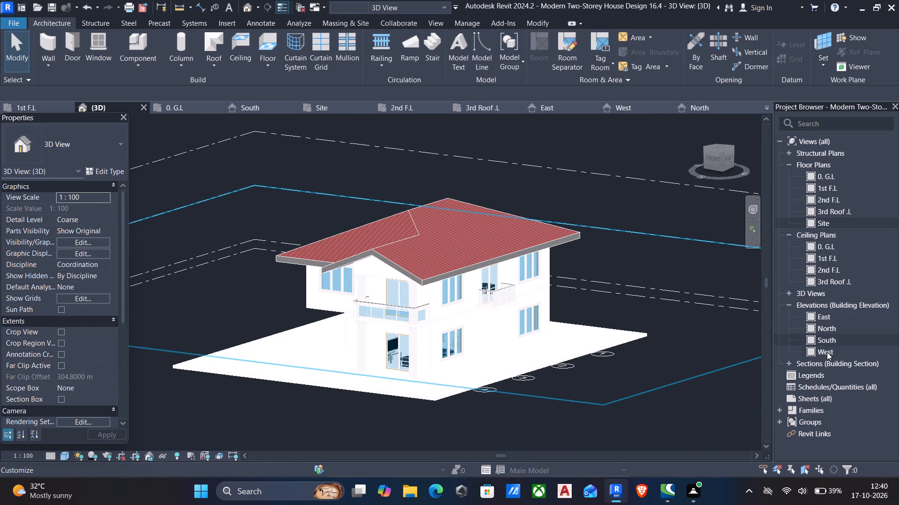
double_click(835, 338)
scroll(530, 370, down, 4)
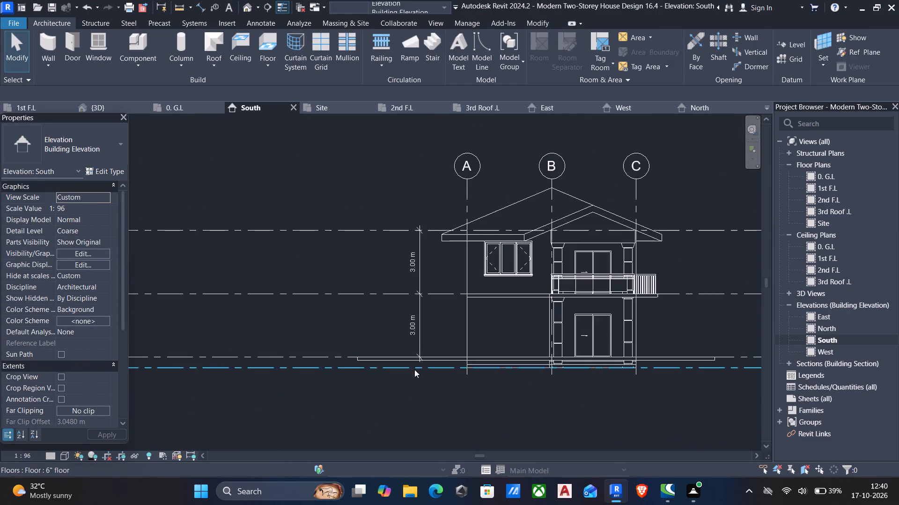
click(374, 358)
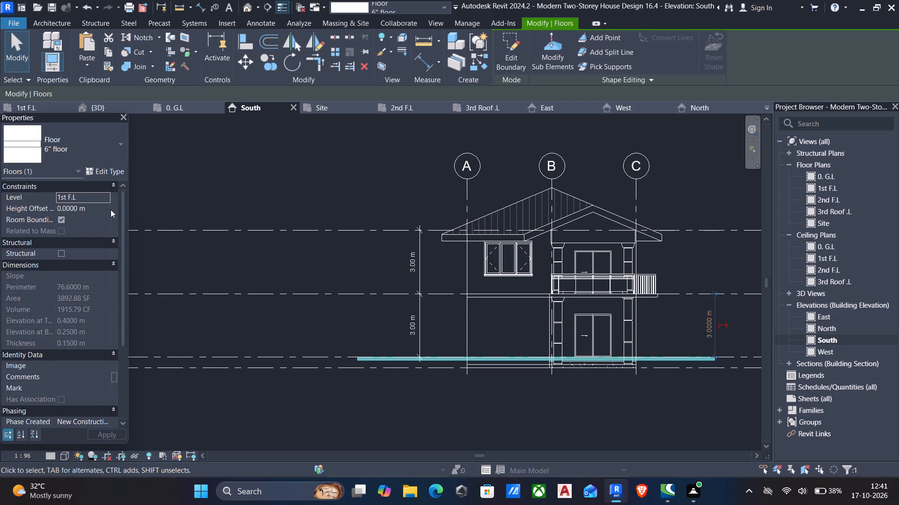
middle_drag(370, 361, 254, 319)
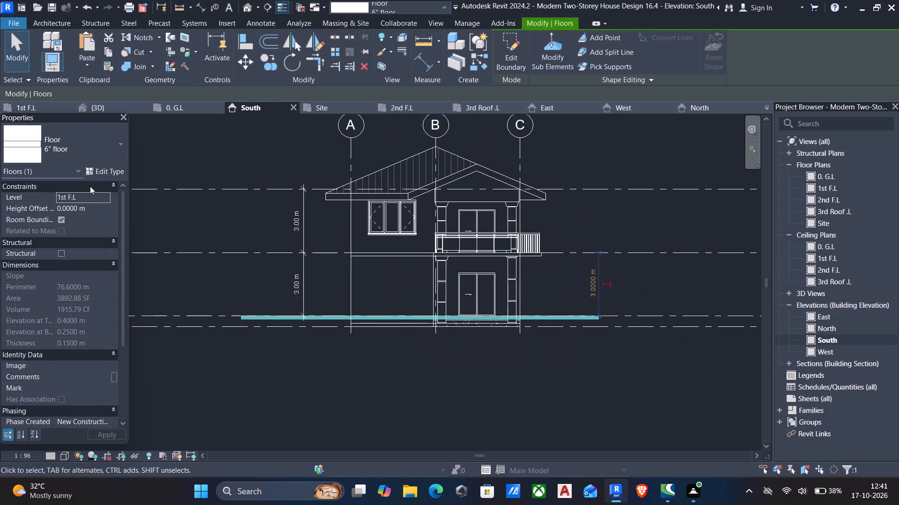
click(106, 195)
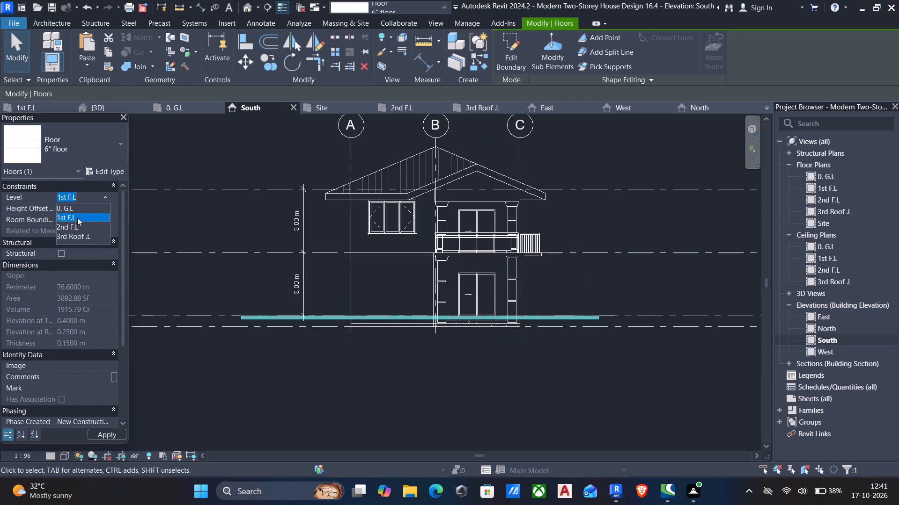
click(73, 205)
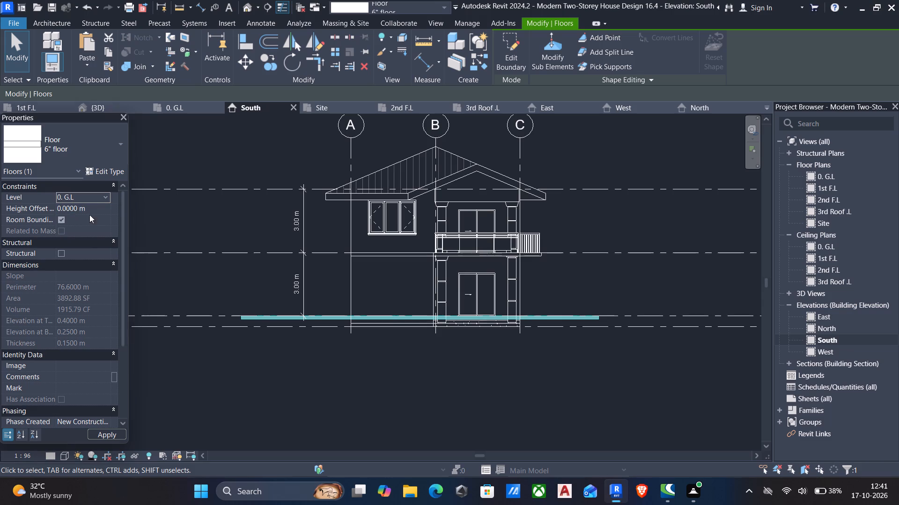
key(Escape)
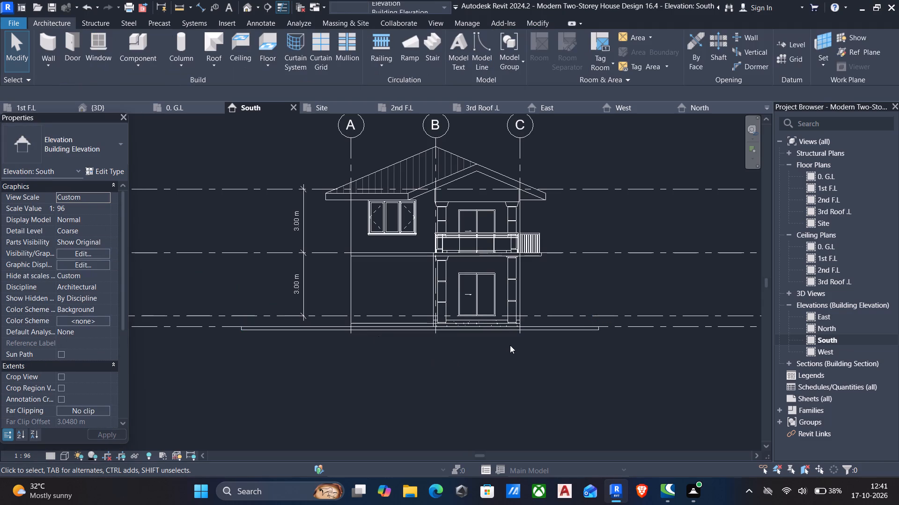
Examine the house and its surrounding slab from several angles in the 3D view, ending on the front entrance side.
click(251, 5)
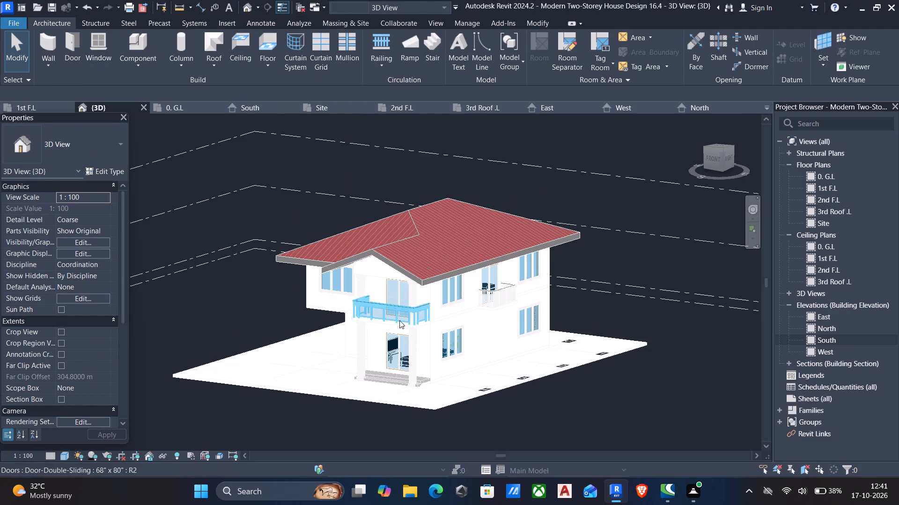
shift+middle_drag(431, 351, 329, 408)
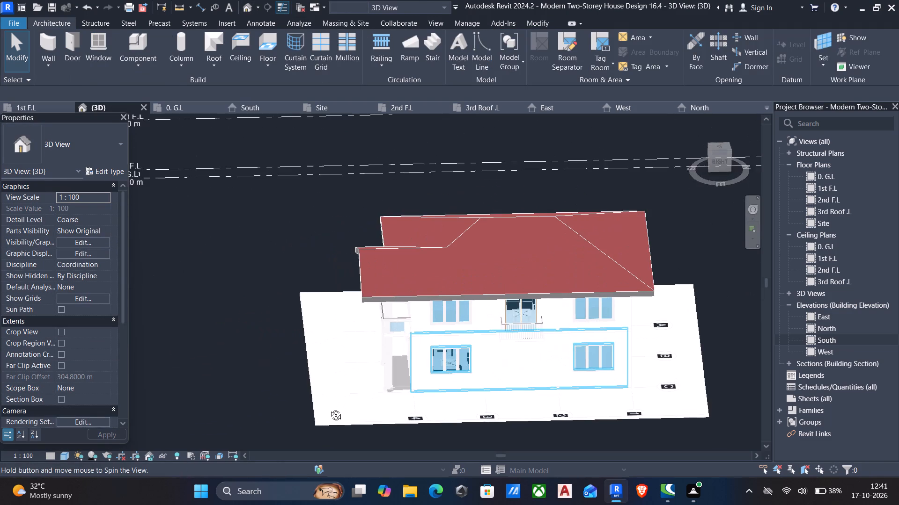
shift+middle_drag(329, 408, 401, 408)
shift+scroll(401, 408, down, 1)
shift+middle_drag(404, 402, 417, 369)
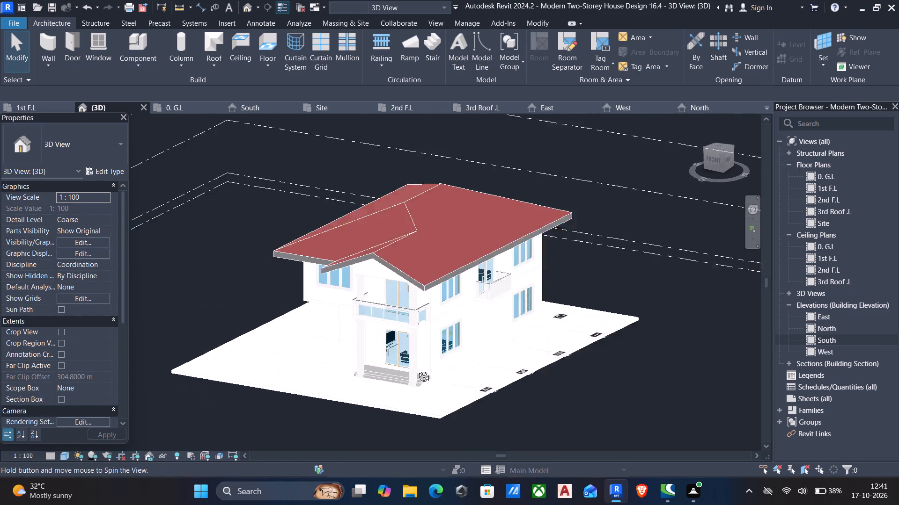
shift+middle_drag(417, 369, 403, 373)
middle_drag(406, 369, 445, 385)
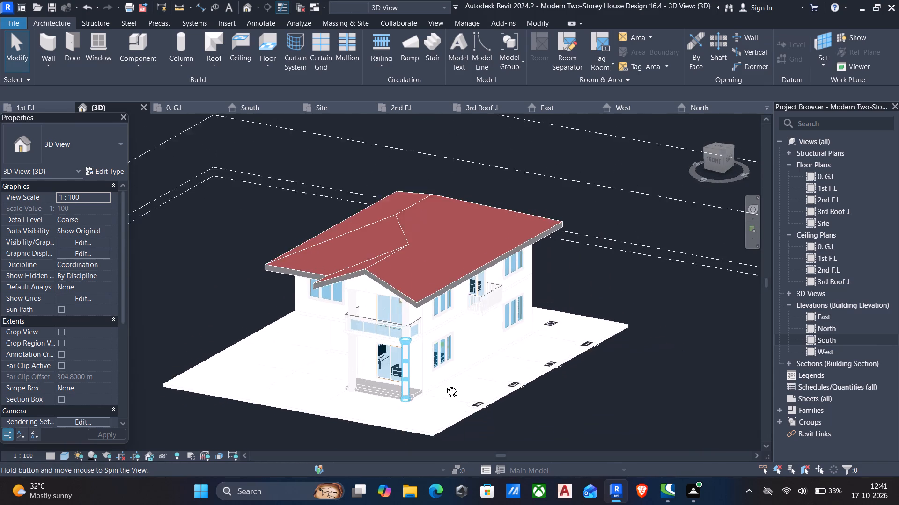
middle_drag(445, 385, 468, 366)
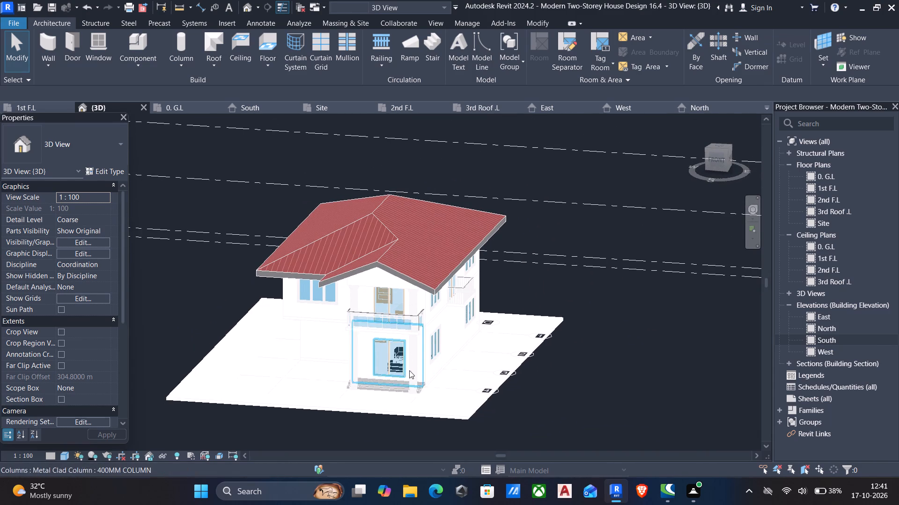
middle_drag(407, 371, 418, 355)
scroll(398, 347, up, 1)
middle_drag(398, 348, 424, 357)
scroll(424, 357, up, 1)
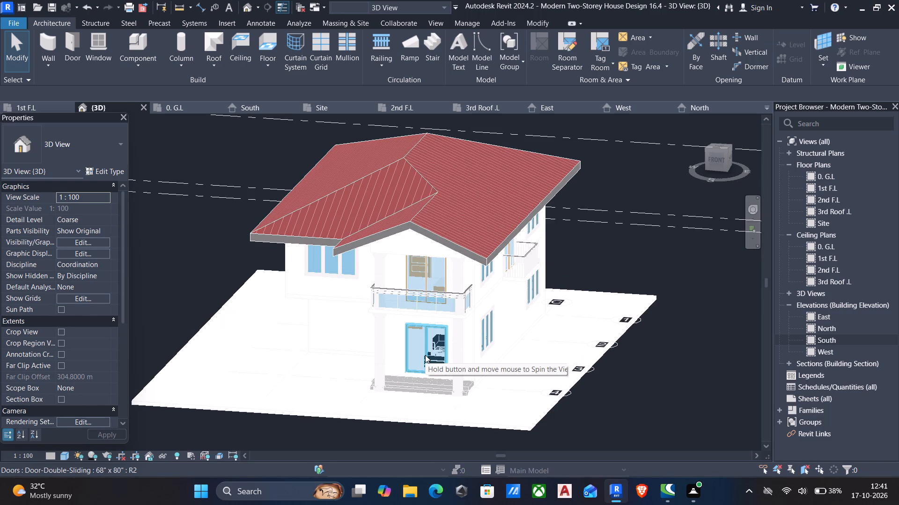
Check the print preview of the 3D view's visible portion.
key(ctrl+p)
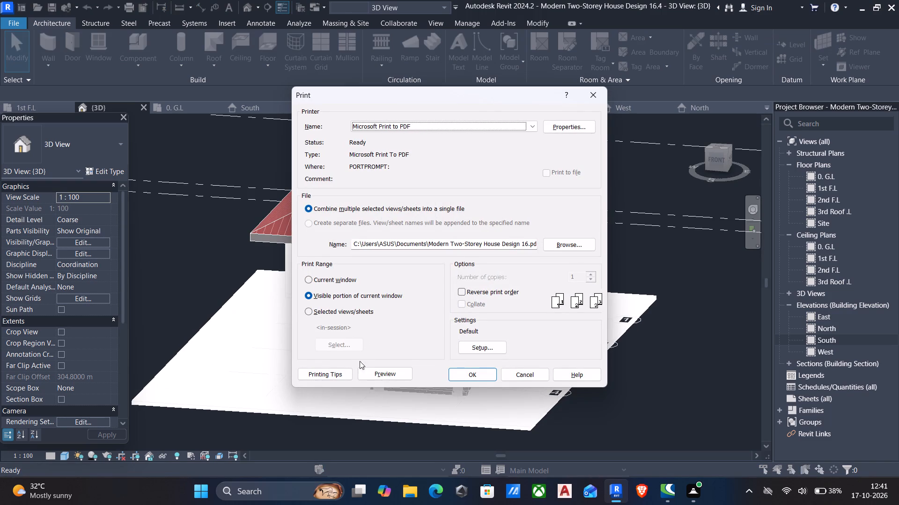
click(376, 376)
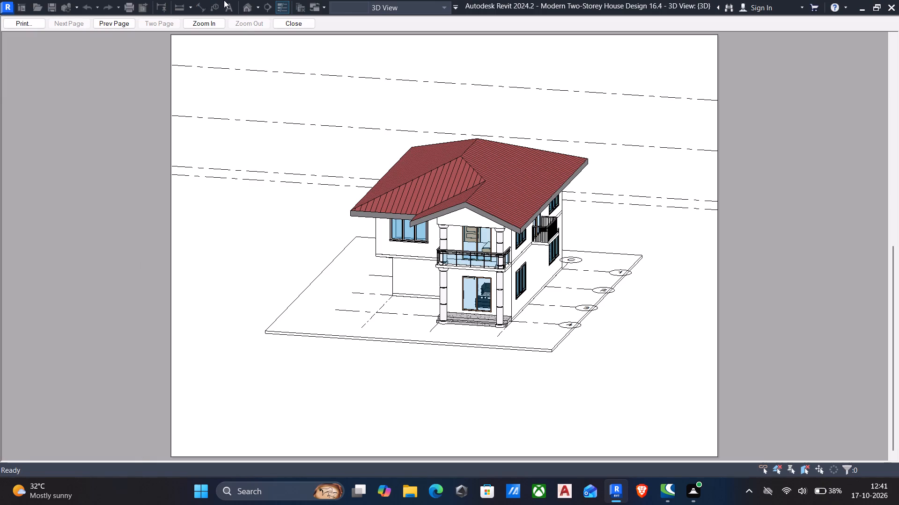
click(285, 23)
Frame the house larger in the 3D view and check its print preview again.
scroll(420, 219, up, 1)
middle_drag(420, 220, 448, 207)
key(ctrl+p)
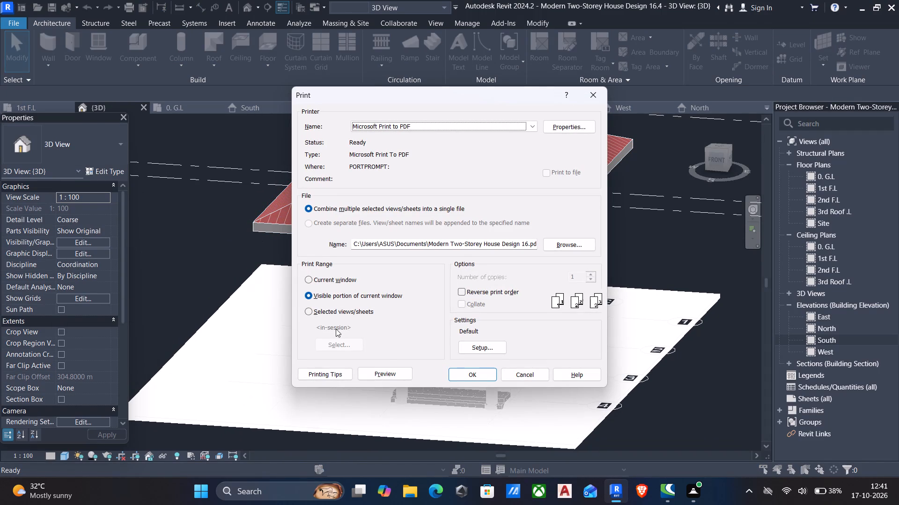
click(390, 373)
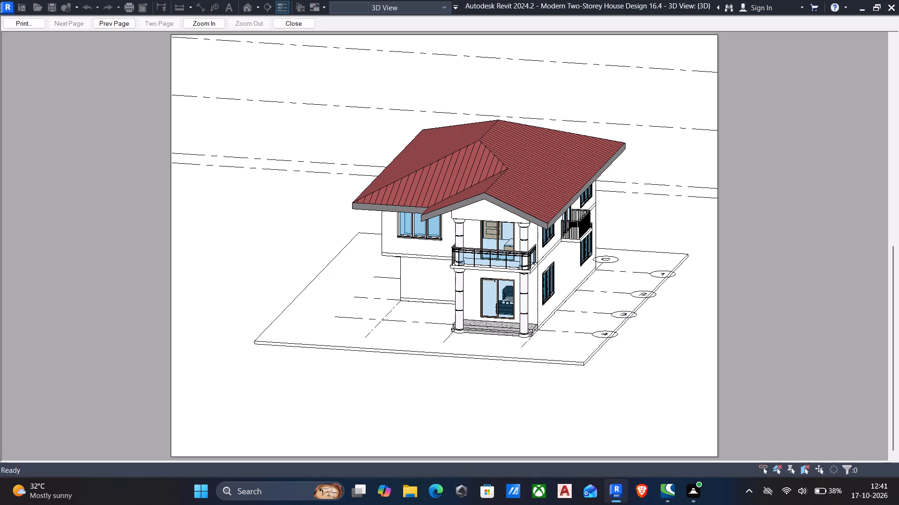
click(299, 25)
Print the 3D view's visible portion with Microsoft Print to PDF, saving it as "Modern two story house plan" in the REVIT -PLANS folder.
key(ctrl+p)
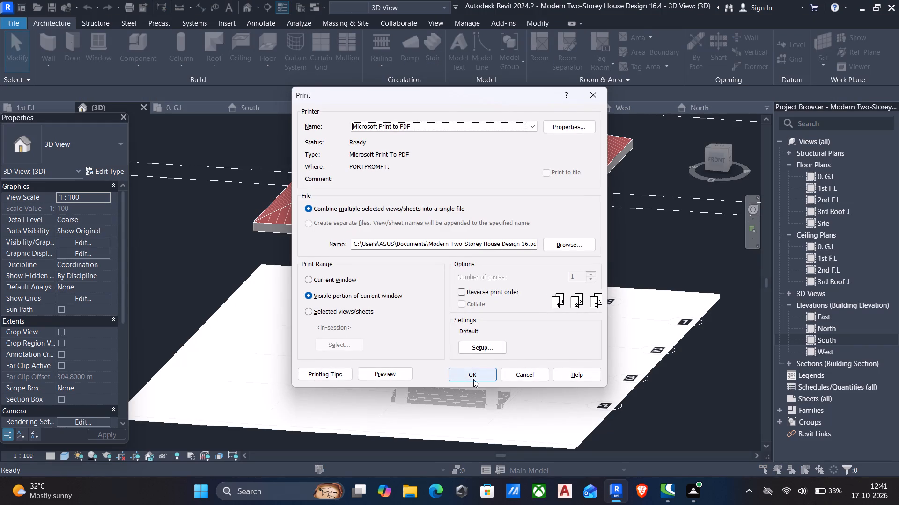
click(473, 375)
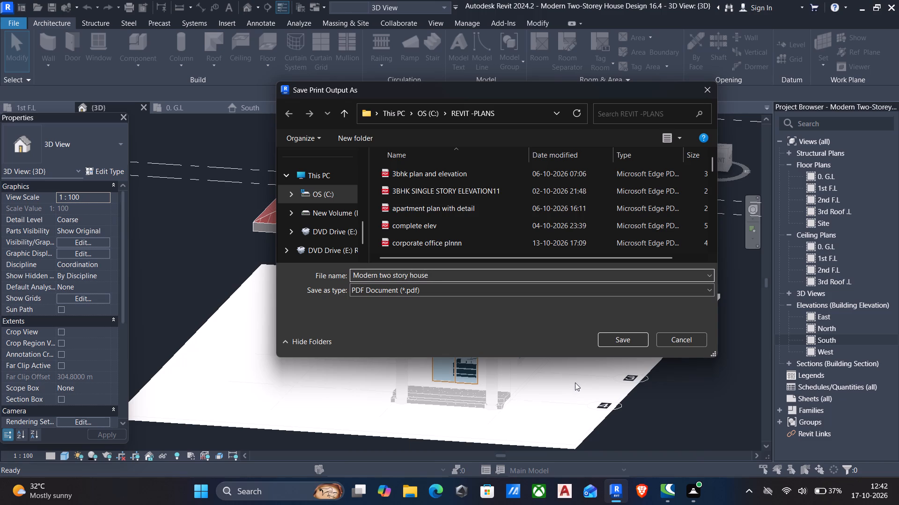
key(space)
text(pl)
text(an)
click(621, 335)
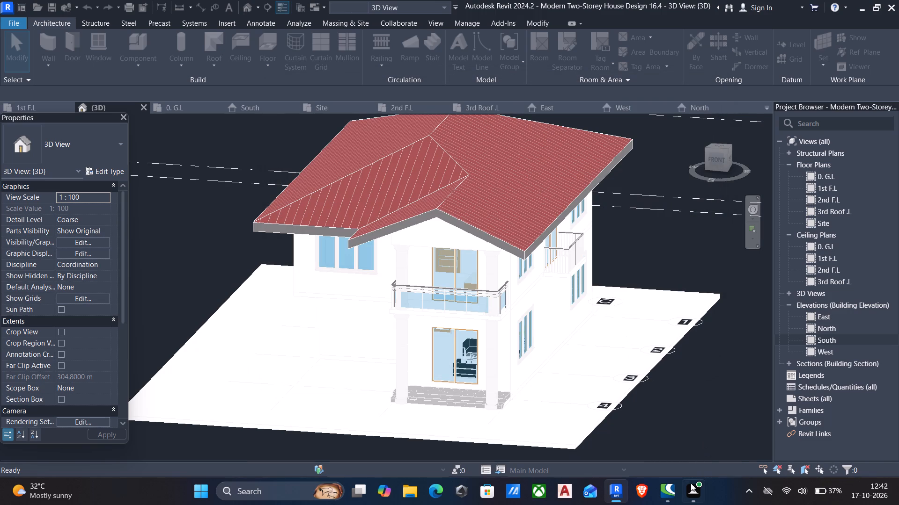